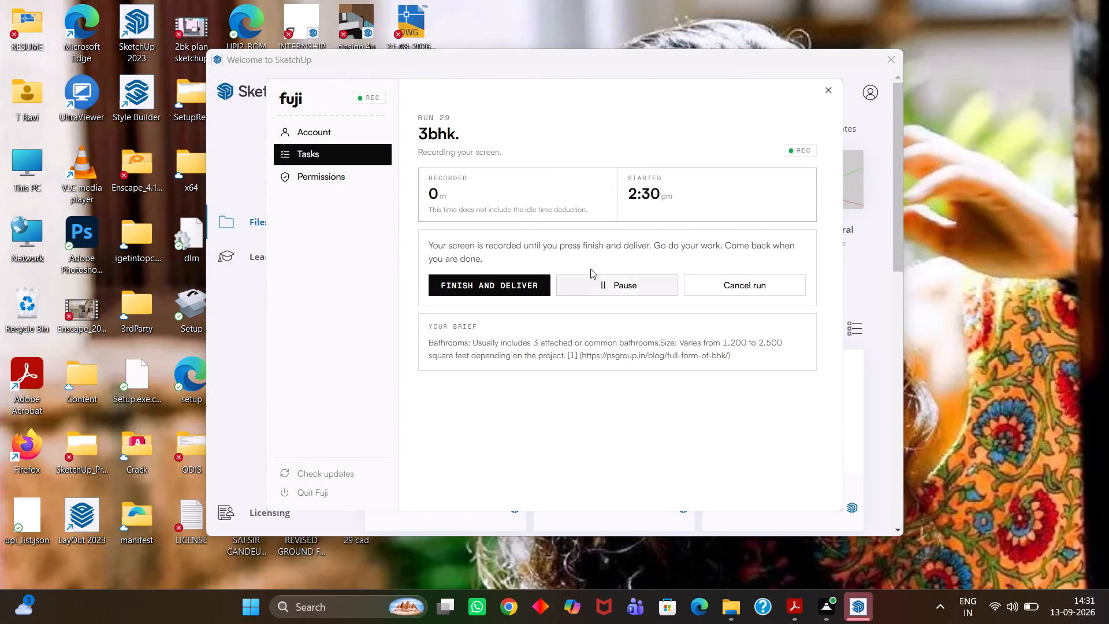
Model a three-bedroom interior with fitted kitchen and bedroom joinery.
Return to the SketchUp welcome window and show the recent files as a list.
click(996, 258)
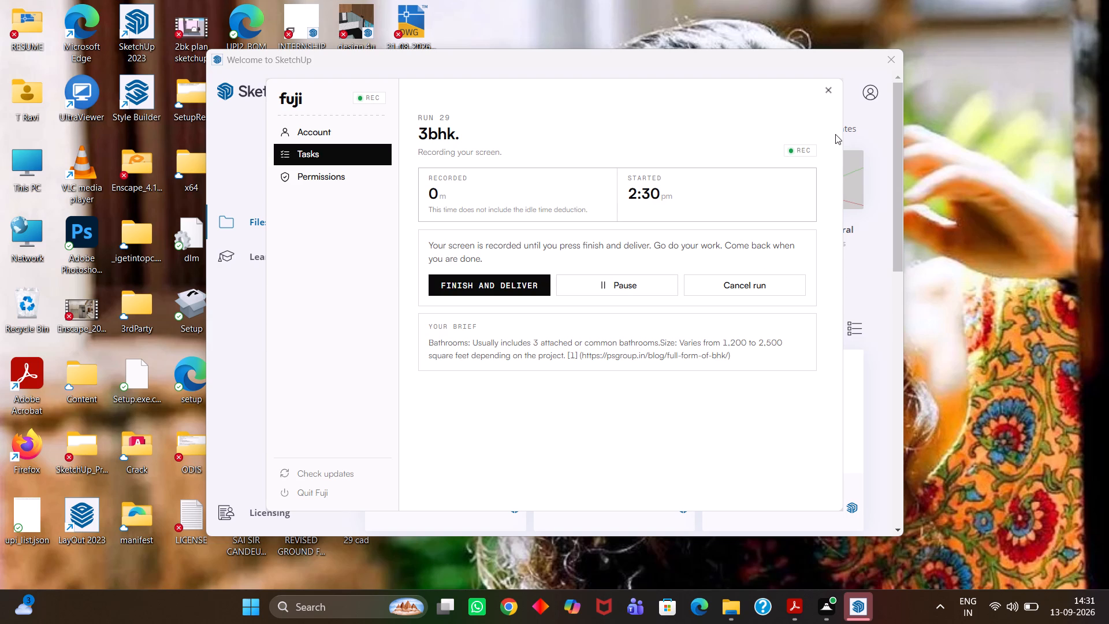
click(963, 213)
click(862, 324)
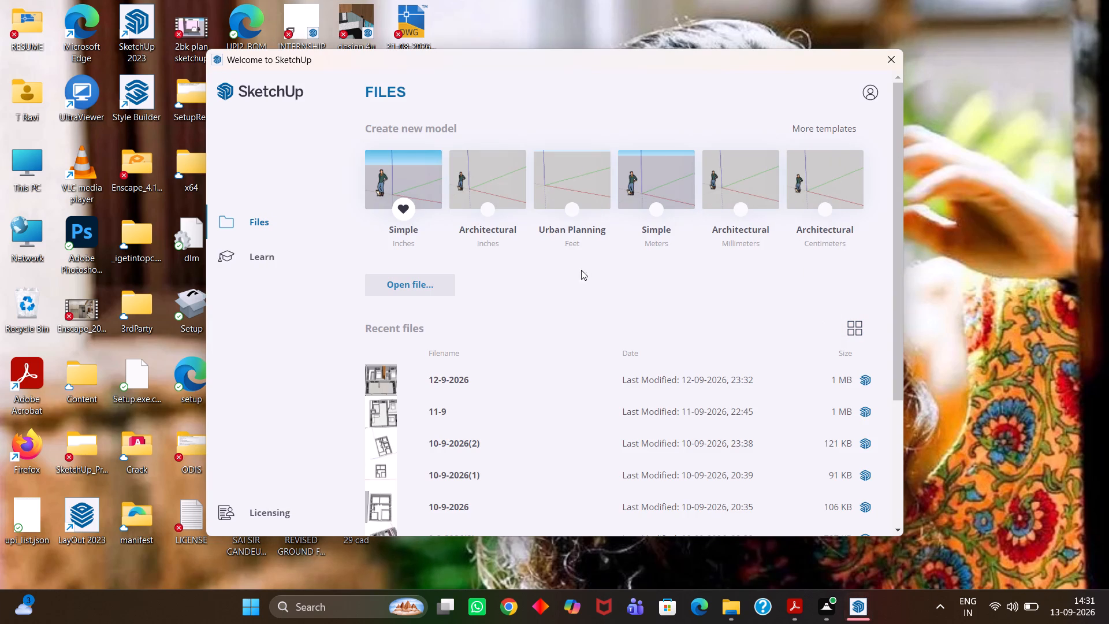
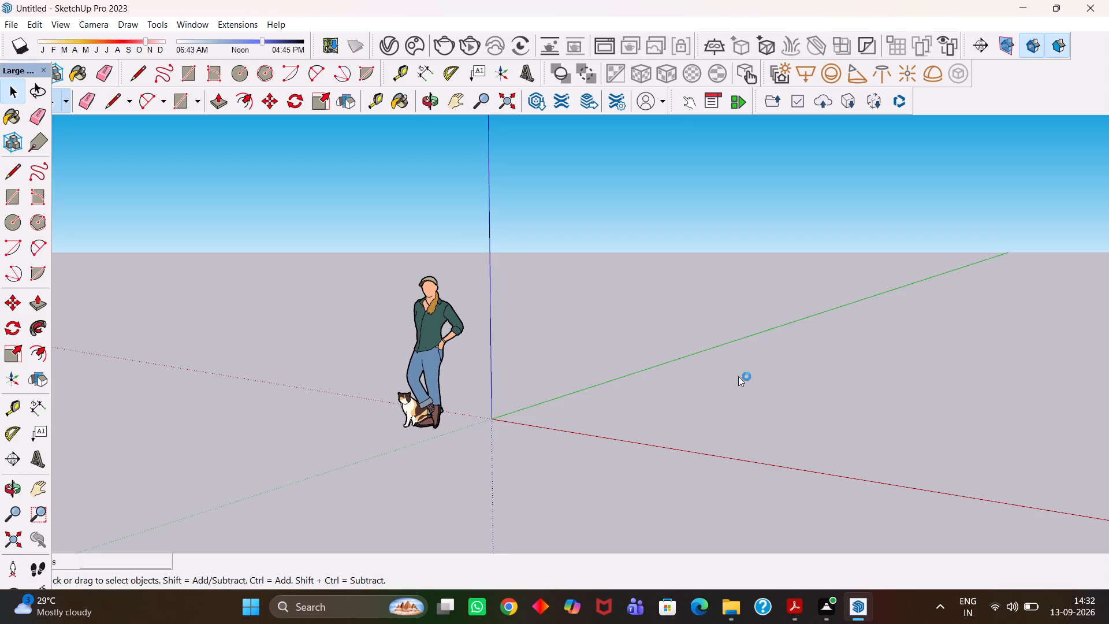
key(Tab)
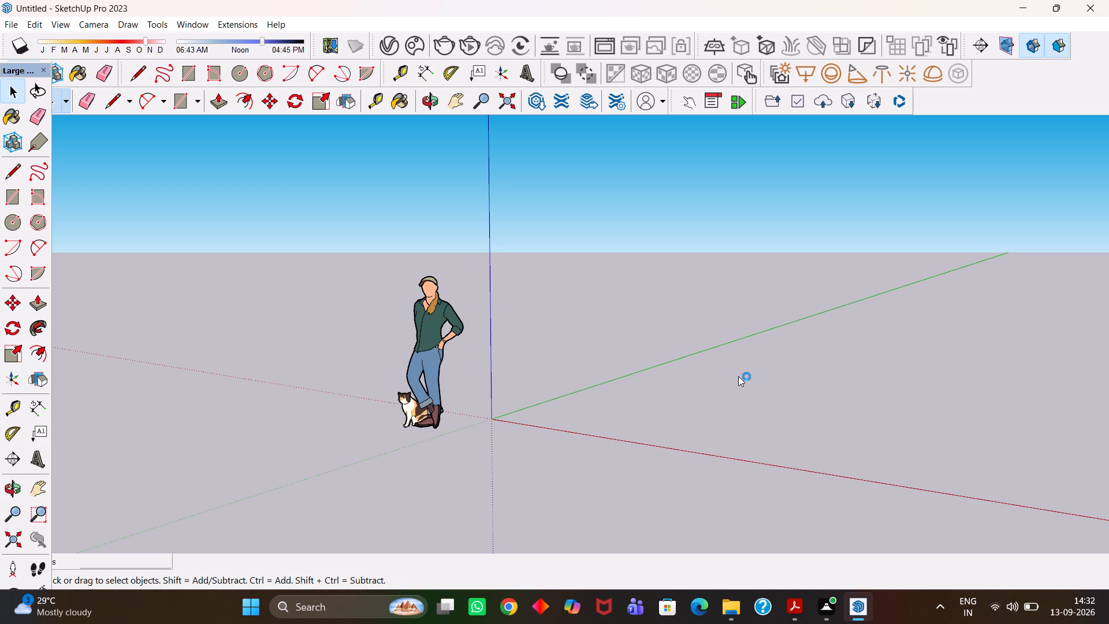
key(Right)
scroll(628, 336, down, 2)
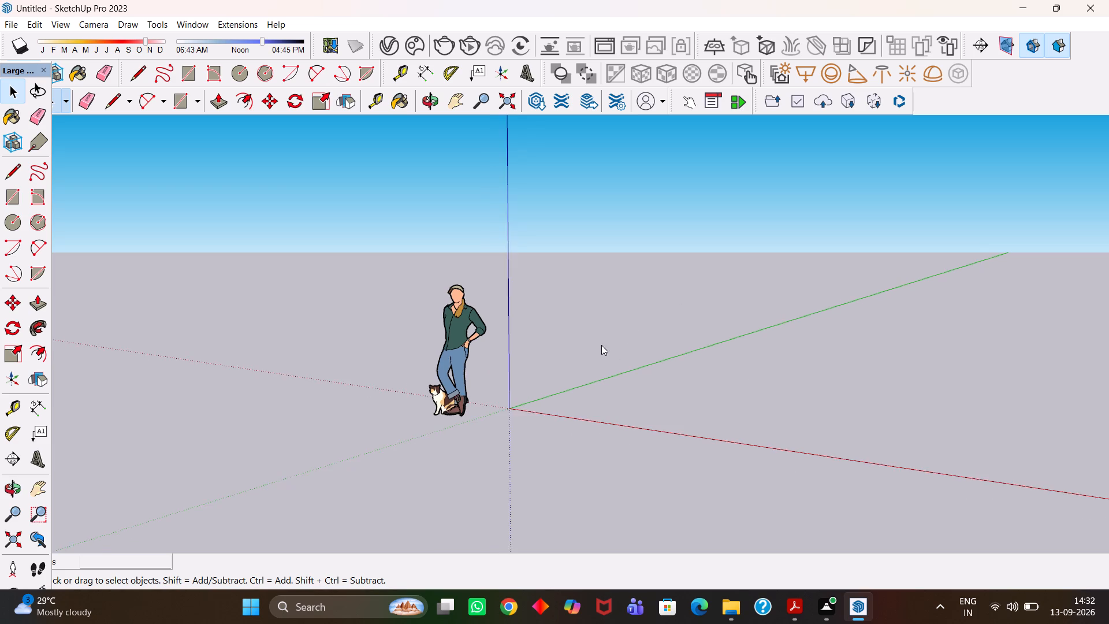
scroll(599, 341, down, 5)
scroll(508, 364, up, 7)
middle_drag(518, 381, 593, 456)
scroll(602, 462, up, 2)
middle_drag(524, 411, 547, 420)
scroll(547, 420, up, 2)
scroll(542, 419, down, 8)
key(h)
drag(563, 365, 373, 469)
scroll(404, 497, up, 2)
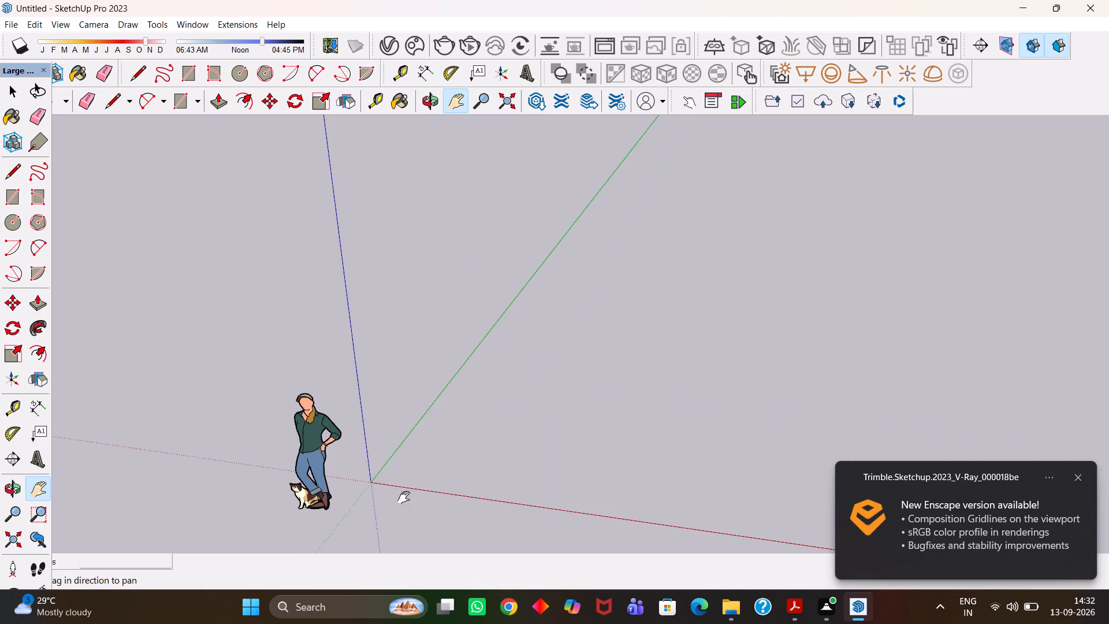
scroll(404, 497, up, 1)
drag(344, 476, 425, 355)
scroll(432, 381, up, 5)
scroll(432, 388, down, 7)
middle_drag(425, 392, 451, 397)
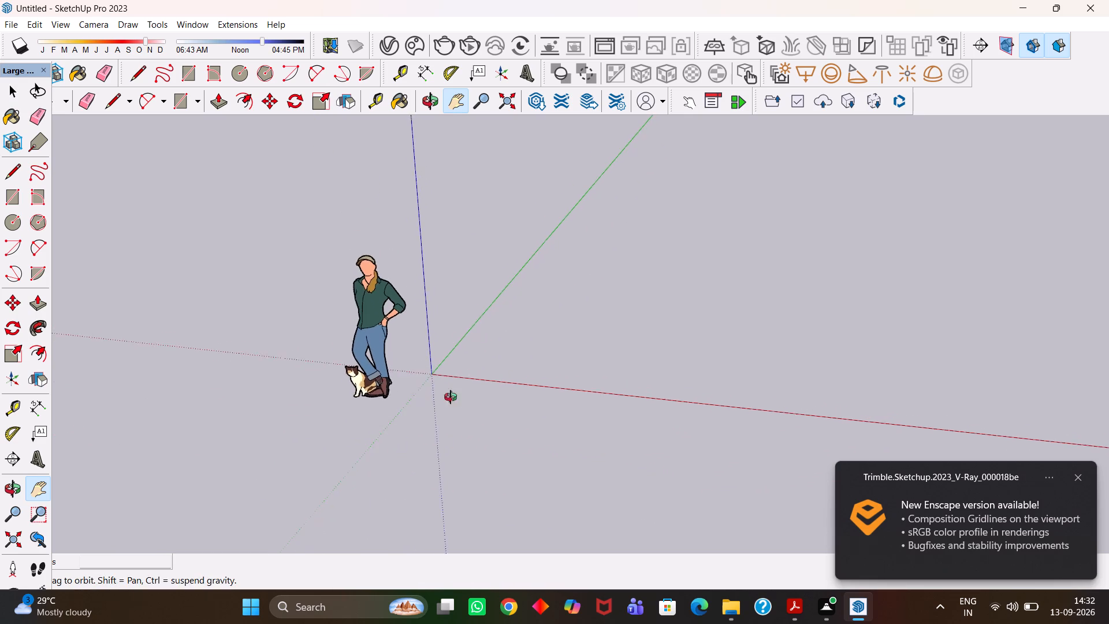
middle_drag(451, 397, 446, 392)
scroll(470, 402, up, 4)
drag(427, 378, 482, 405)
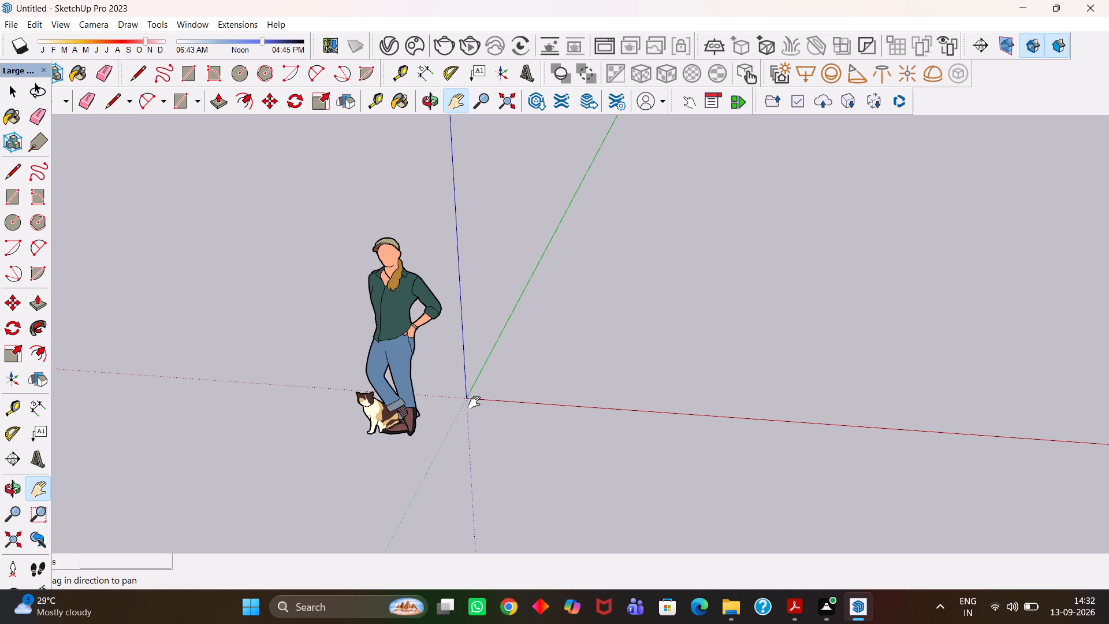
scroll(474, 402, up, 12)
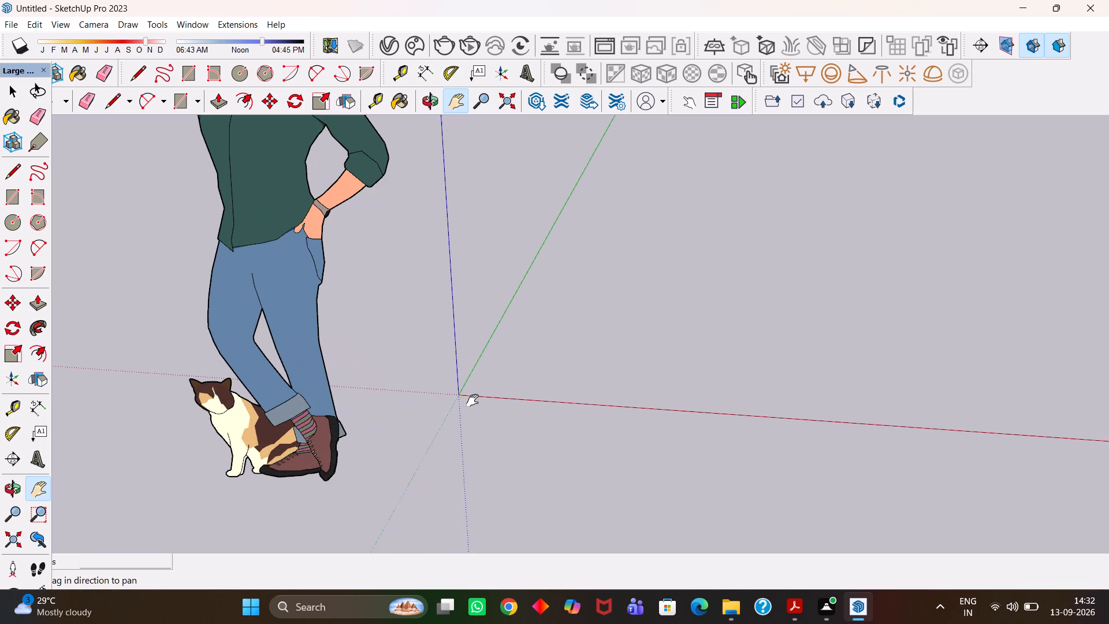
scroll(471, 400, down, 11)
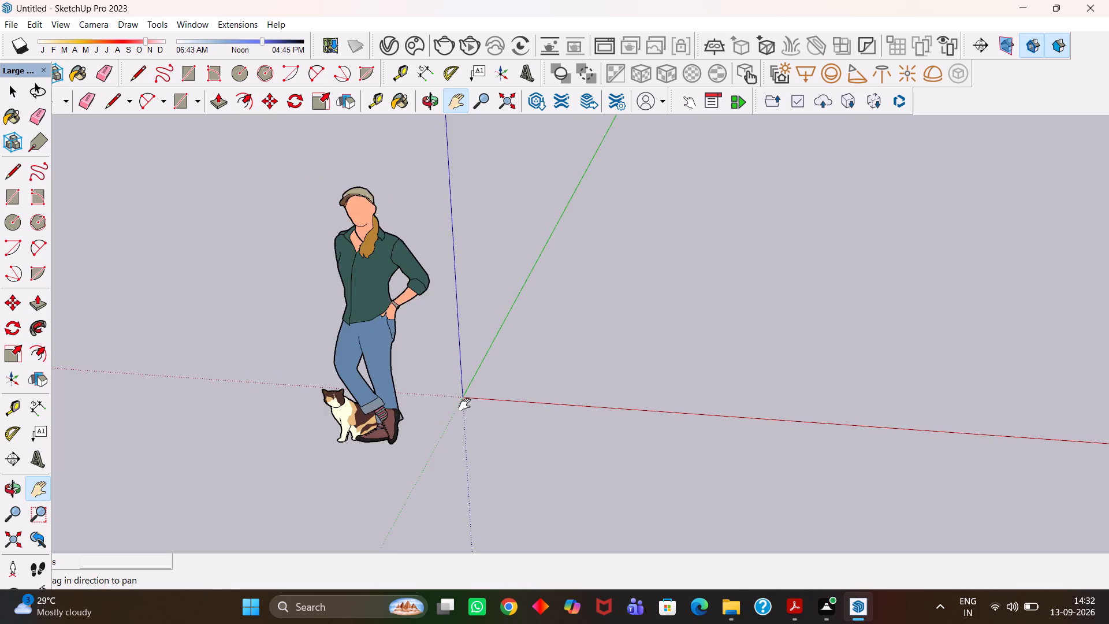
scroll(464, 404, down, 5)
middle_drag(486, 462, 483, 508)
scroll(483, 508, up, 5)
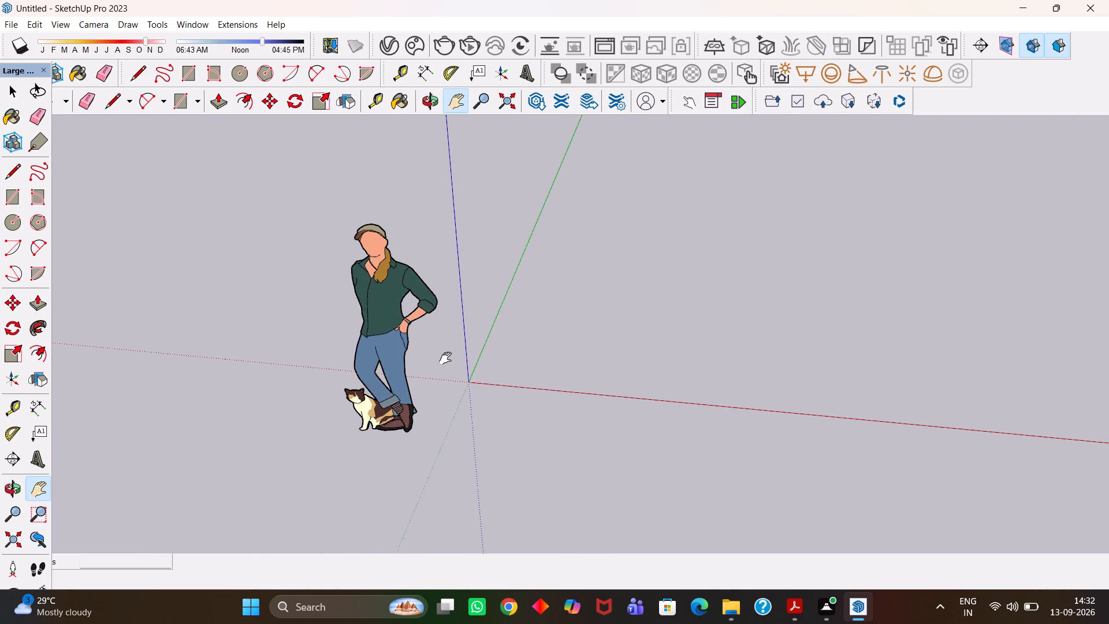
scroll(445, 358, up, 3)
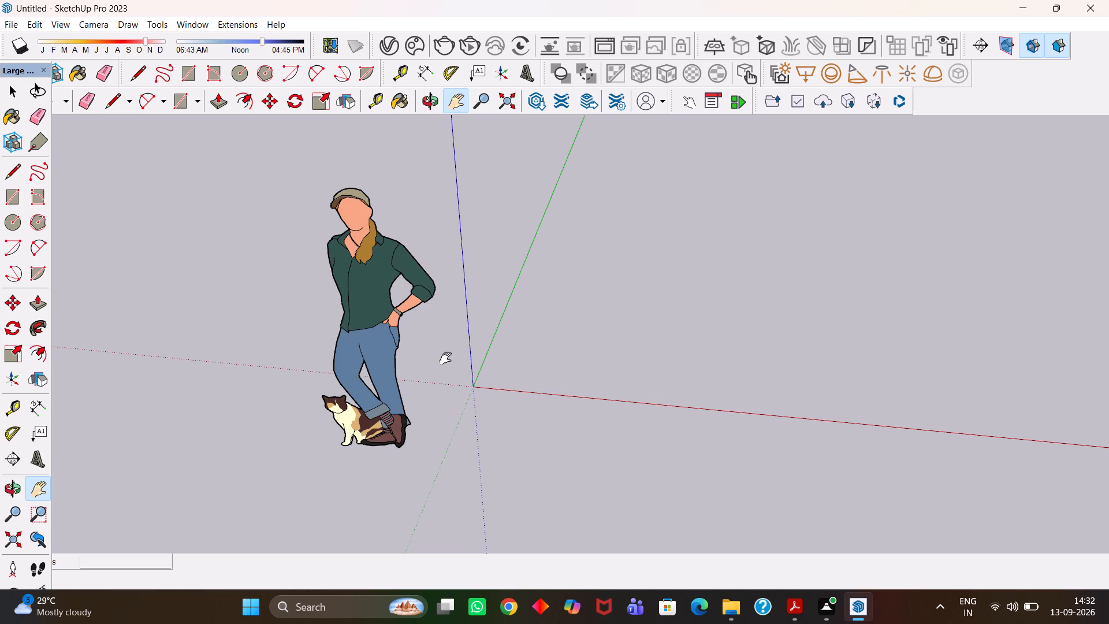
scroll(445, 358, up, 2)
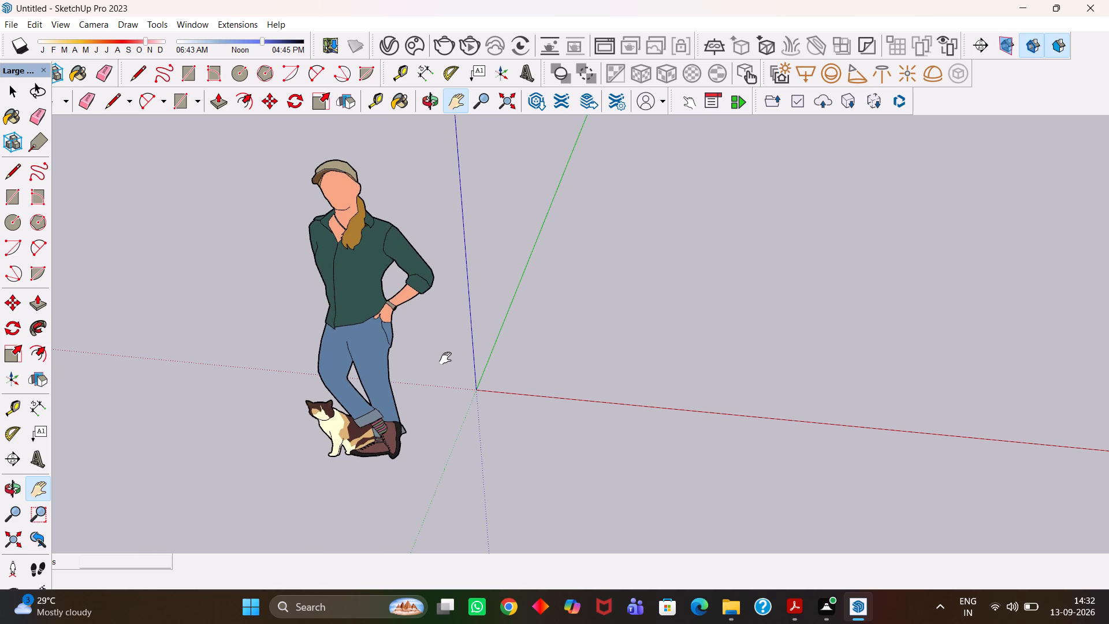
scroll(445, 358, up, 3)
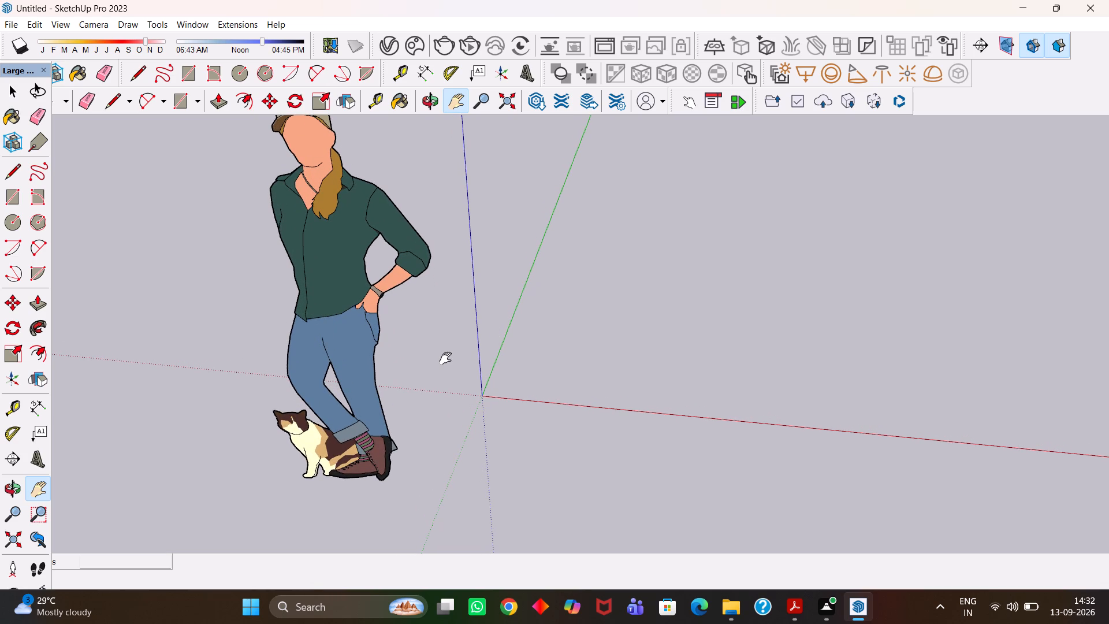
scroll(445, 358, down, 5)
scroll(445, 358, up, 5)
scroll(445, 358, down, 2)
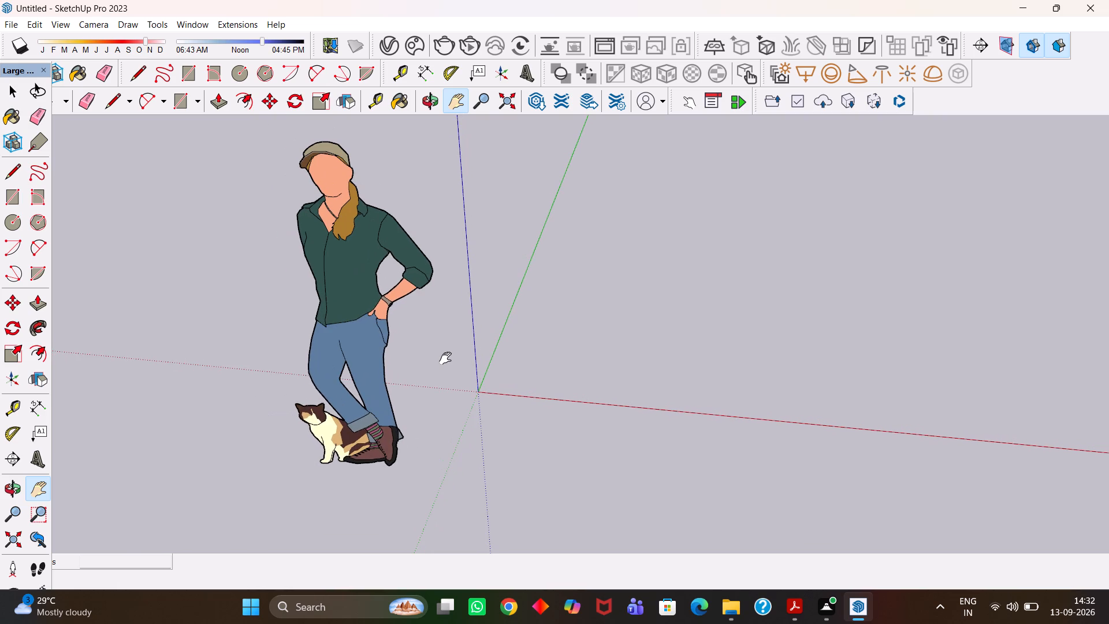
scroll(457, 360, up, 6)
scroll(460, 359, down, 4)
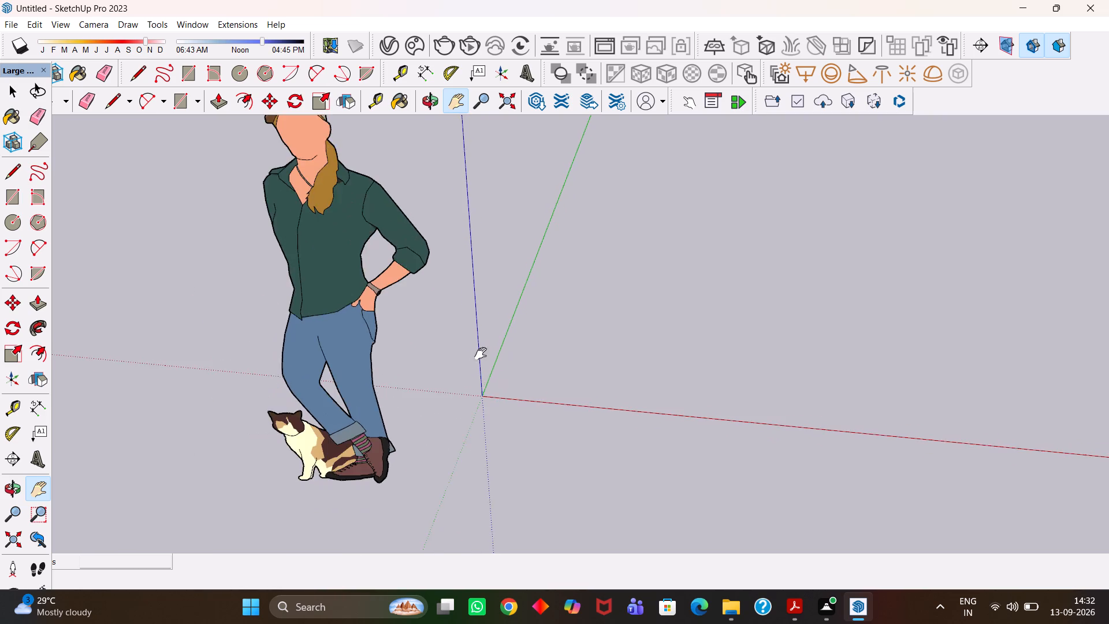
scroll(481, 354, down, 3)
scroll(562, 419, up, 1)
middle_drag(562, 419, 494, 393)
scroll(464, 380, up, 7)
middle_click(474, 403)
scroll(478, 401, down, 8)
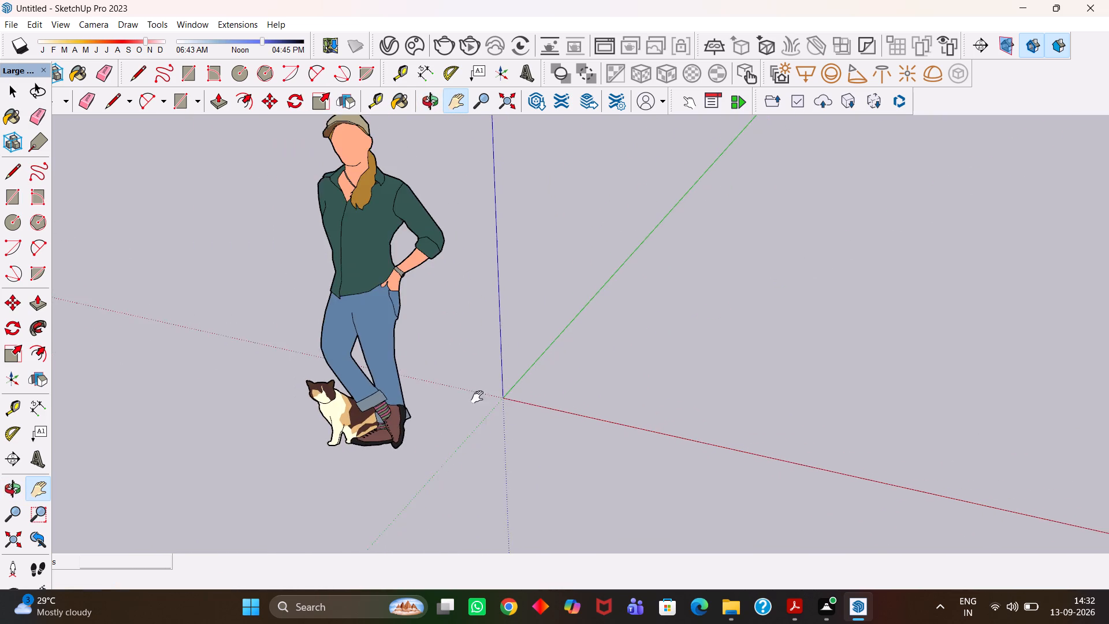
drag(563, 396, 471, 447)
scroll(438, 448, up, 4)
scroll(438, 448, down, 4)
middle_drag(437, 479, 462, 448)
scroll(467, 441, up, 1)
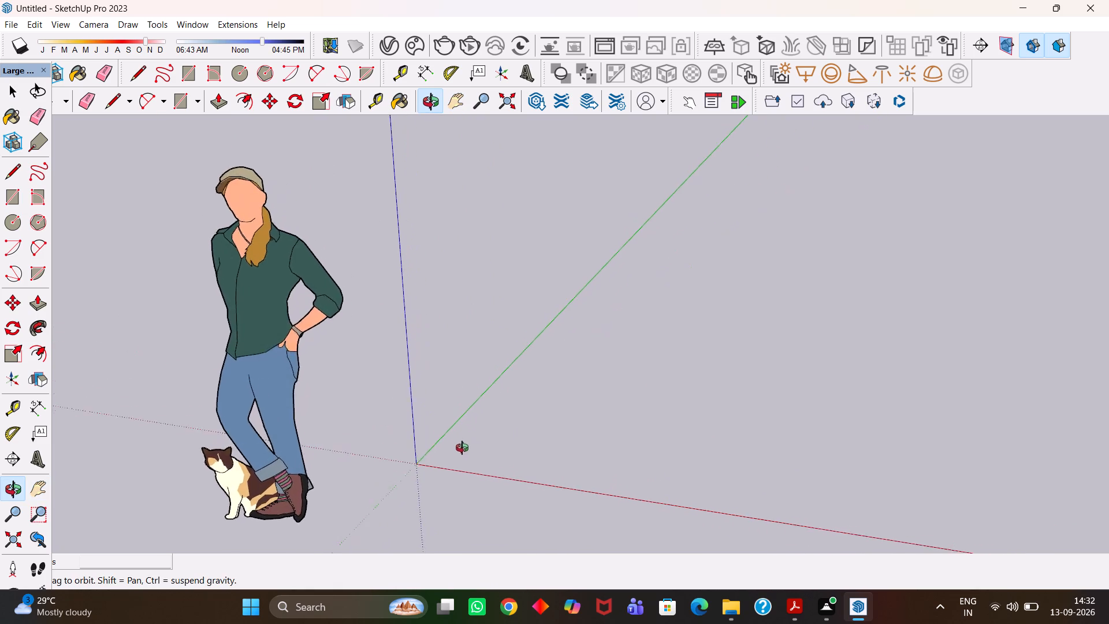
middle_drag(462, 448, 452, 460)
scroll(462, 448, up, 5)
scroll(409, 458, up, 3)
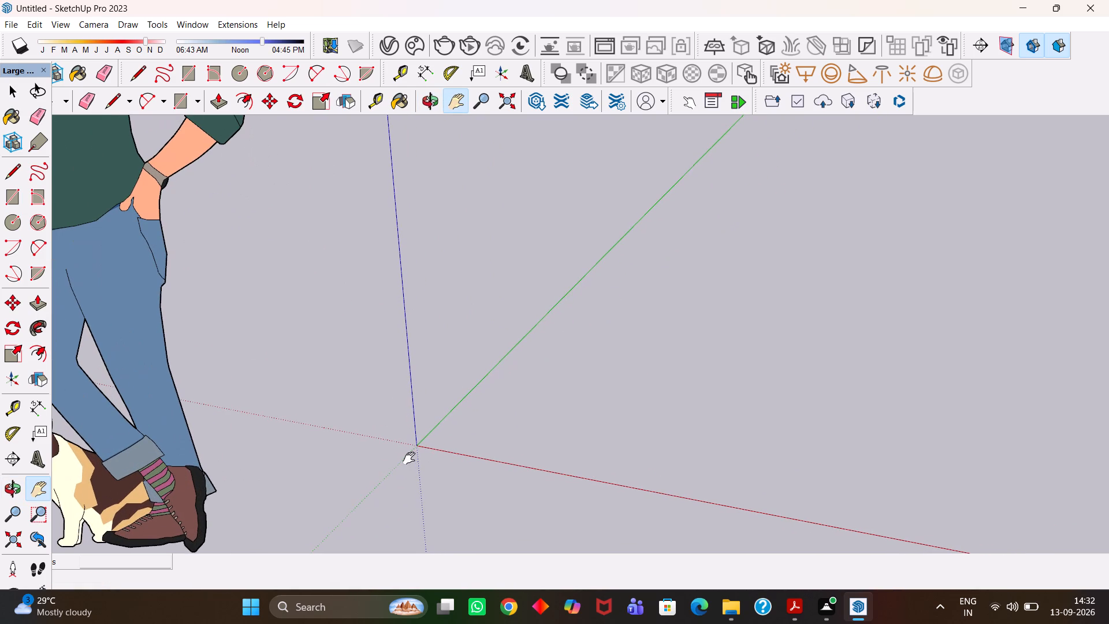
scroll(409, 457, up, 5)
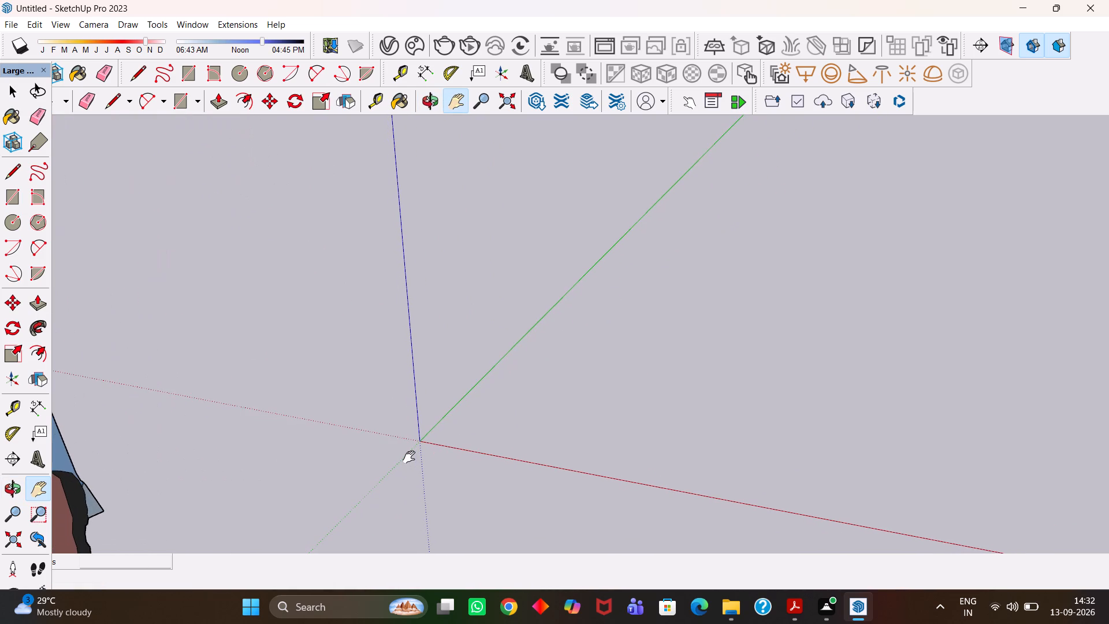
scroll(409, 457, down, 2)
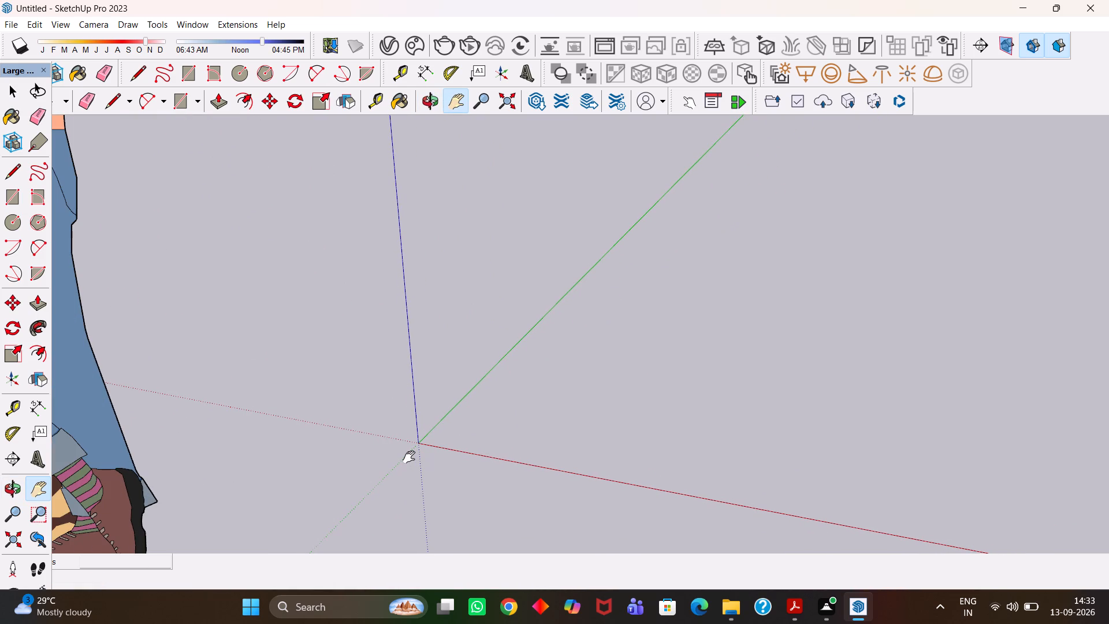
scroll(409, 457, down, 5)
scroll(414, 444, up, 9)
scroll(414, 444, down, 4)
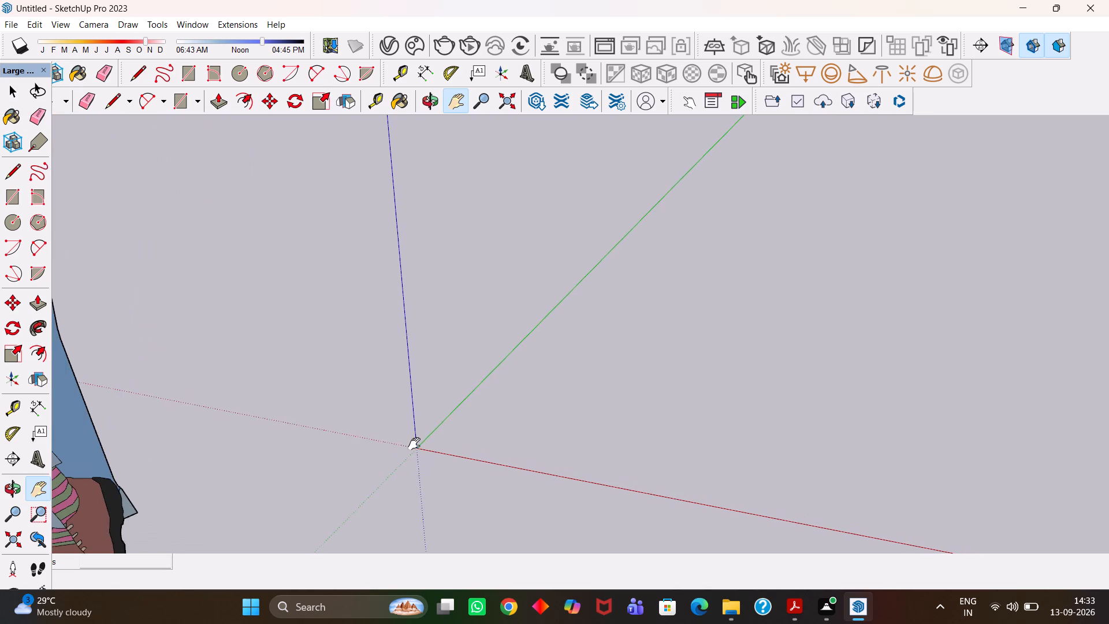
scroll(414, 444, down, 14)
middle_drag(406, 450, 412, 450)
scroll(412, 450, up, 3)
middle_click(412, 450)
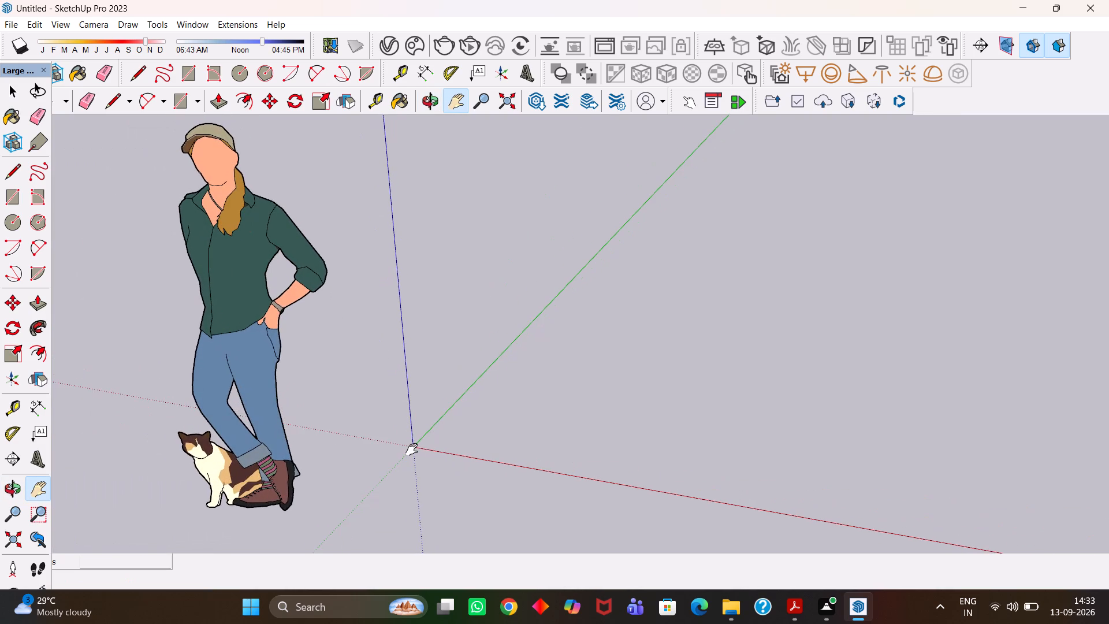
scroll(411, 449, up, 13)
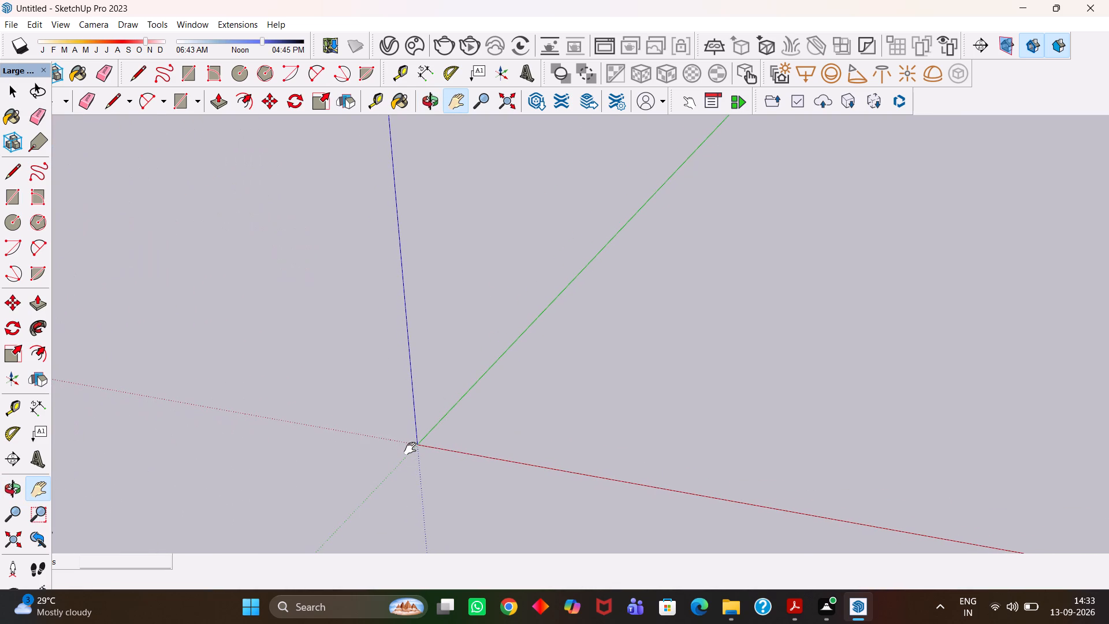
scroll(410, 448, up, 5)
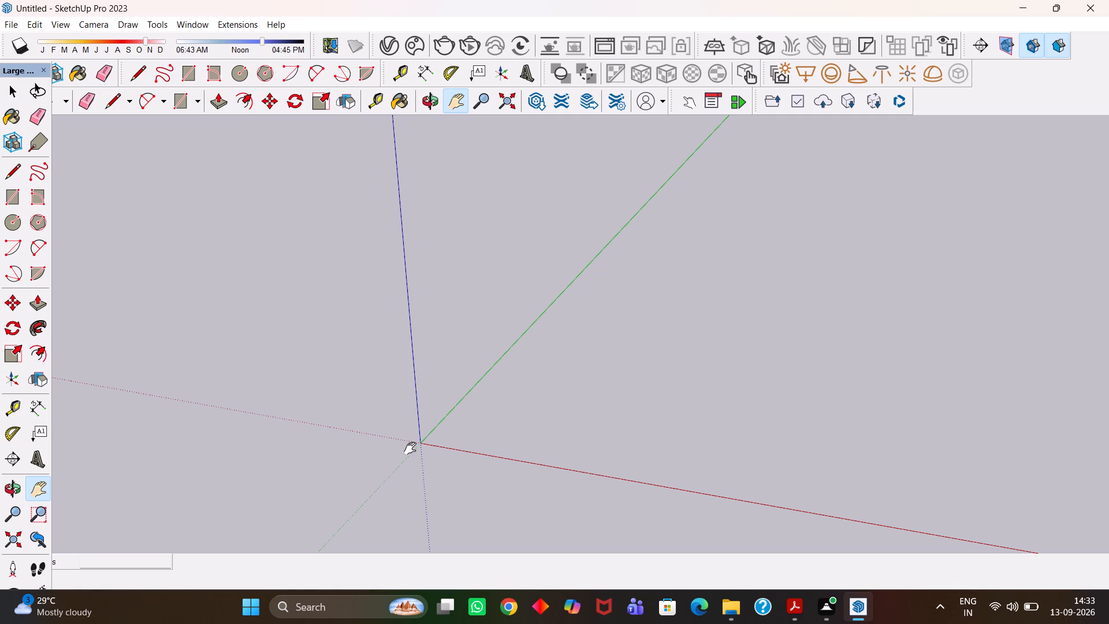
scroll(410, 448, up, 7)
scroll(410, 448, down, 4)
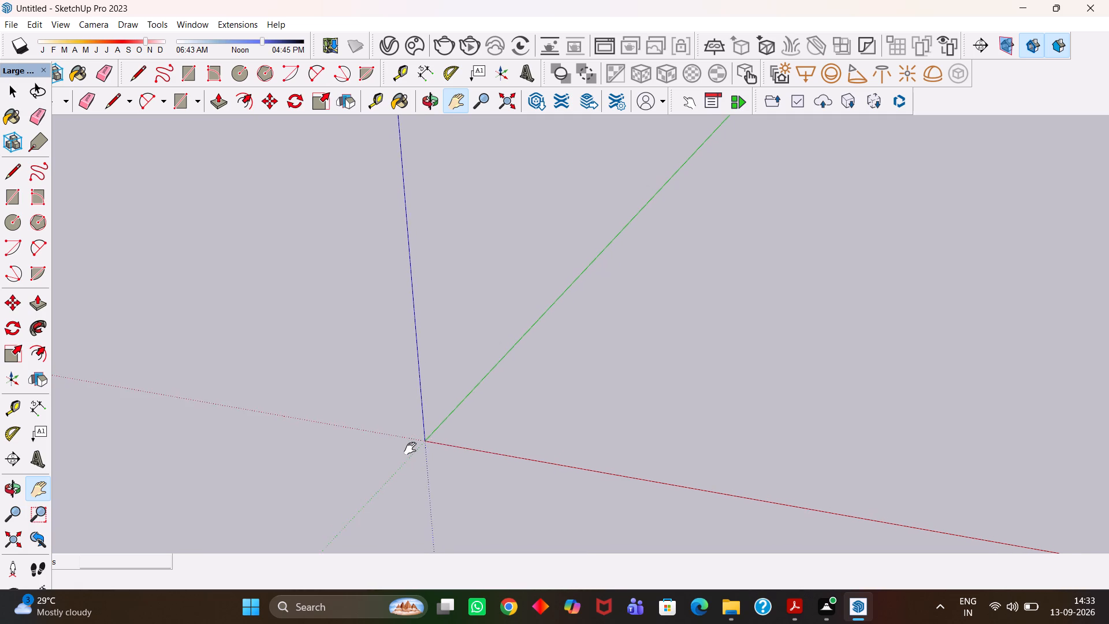
Draw a ground-plane rectangle from the origin, about 60' 9" by 91' 11", between the red and green axes.
scroll(410, 448, down, 9)
middle_click(409, 445)
scroll(409, 445, up, 1)
key(r)
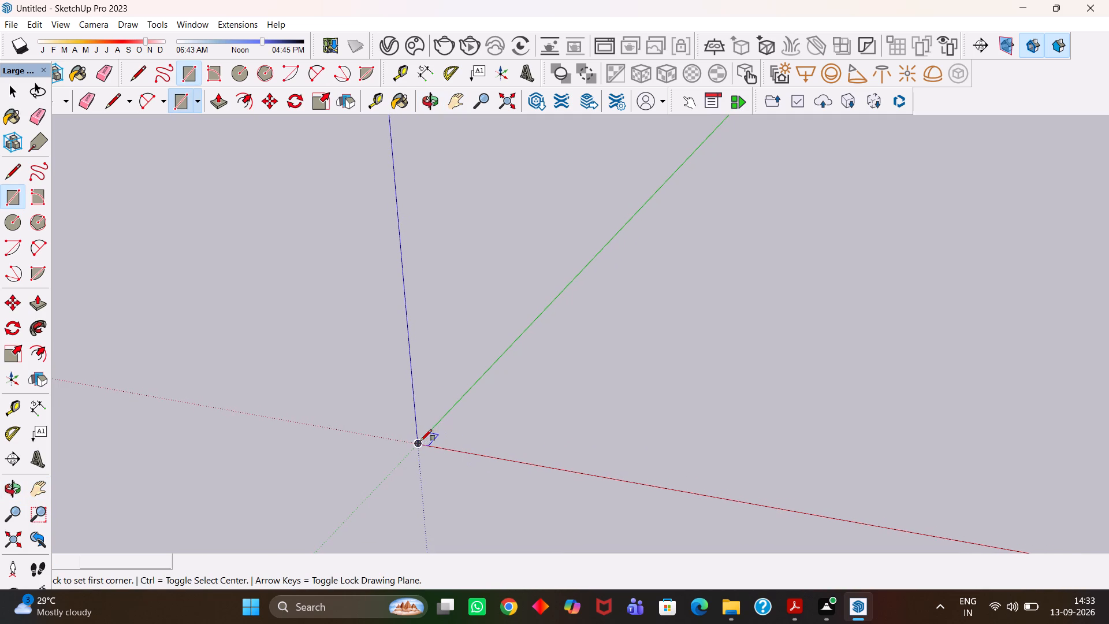
click(420, 441)
key(h)
scroll(541, 393, down, 10)
drag(784, 338, 583, 480)
scroll(579, 470, down, 11)
drag(757, 394, 365, 453)
scroll(377, 439, down, 11)
drag(771, 434, 544, 426)
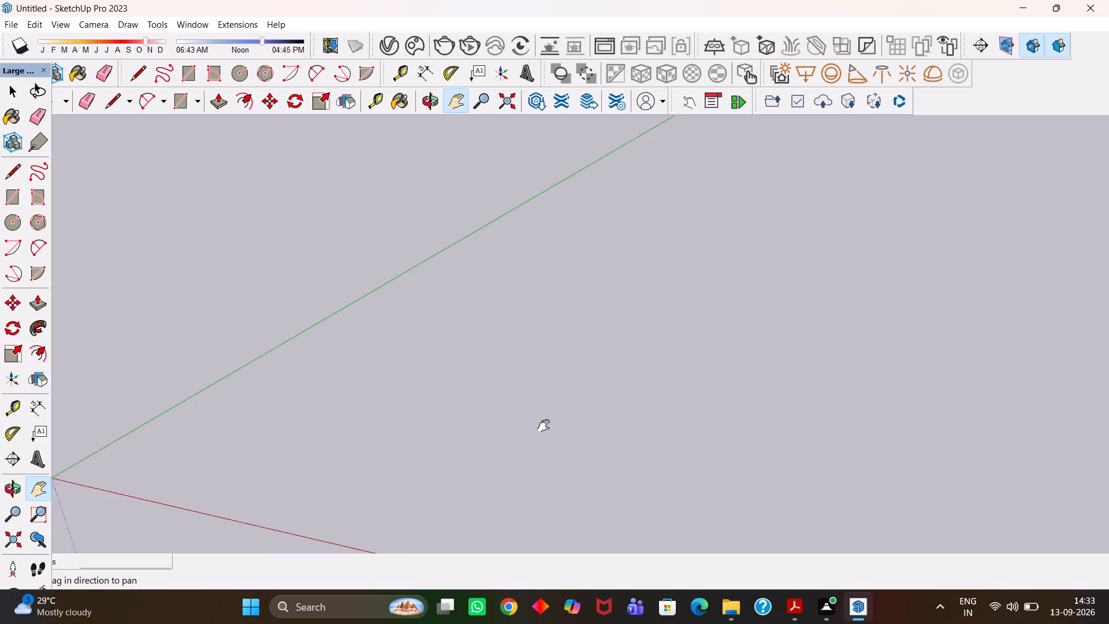
scroll(544, 426, down, 5)
key(Escape)
click(958, 217)
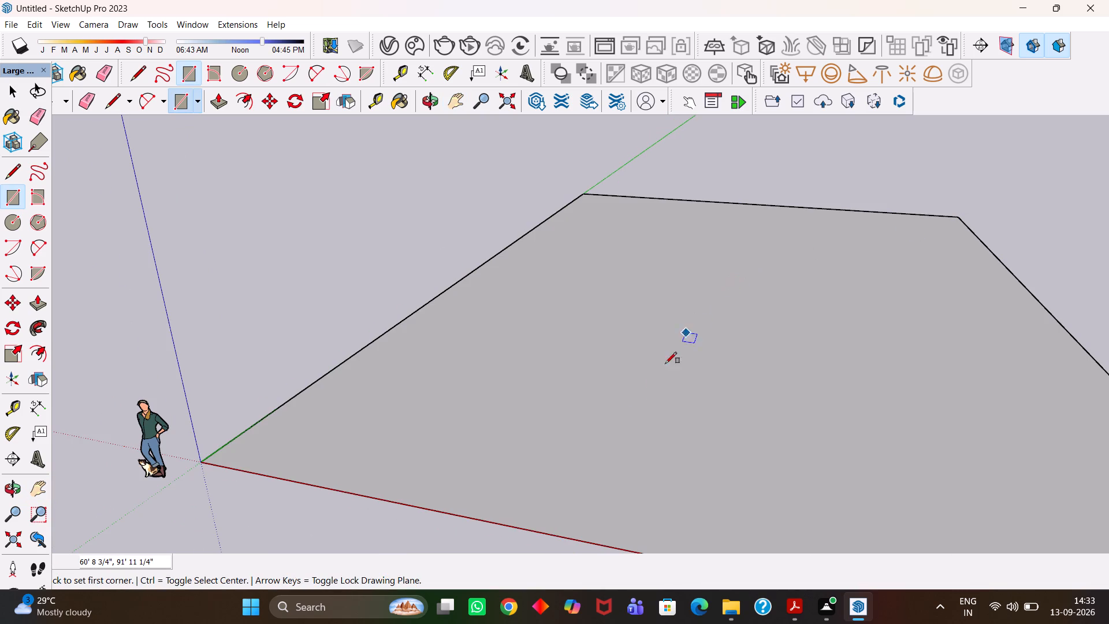
Place a Tape Measure guide inside the rectangle, parallel to its green-axis edge and offset about 9 3/8".
key(h)
scroll(547, 486, up, 2)
scroll(543, 460, down, 5)
key(h)
middle_drag(401, 430, 412, 487)
key(h)
scroll(412, 485, up, 3)
key(h)
drag(296, 458, 632, 355)
scroll(635, 340, up, 5)
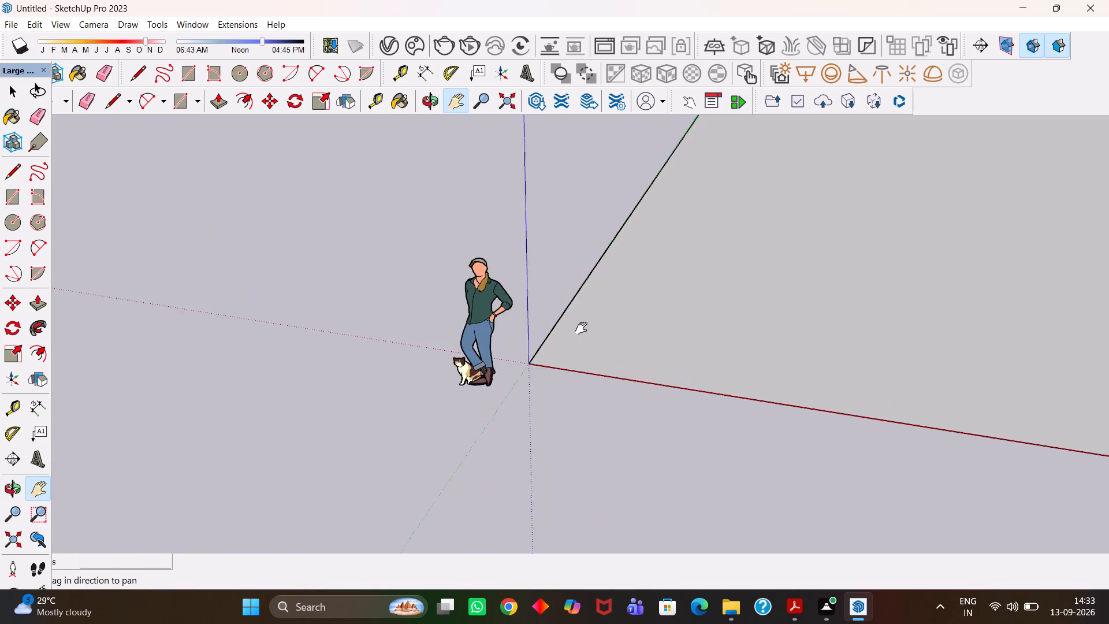
scroll(581, 328, up, 3)
scroll(516, 359, up, 6)
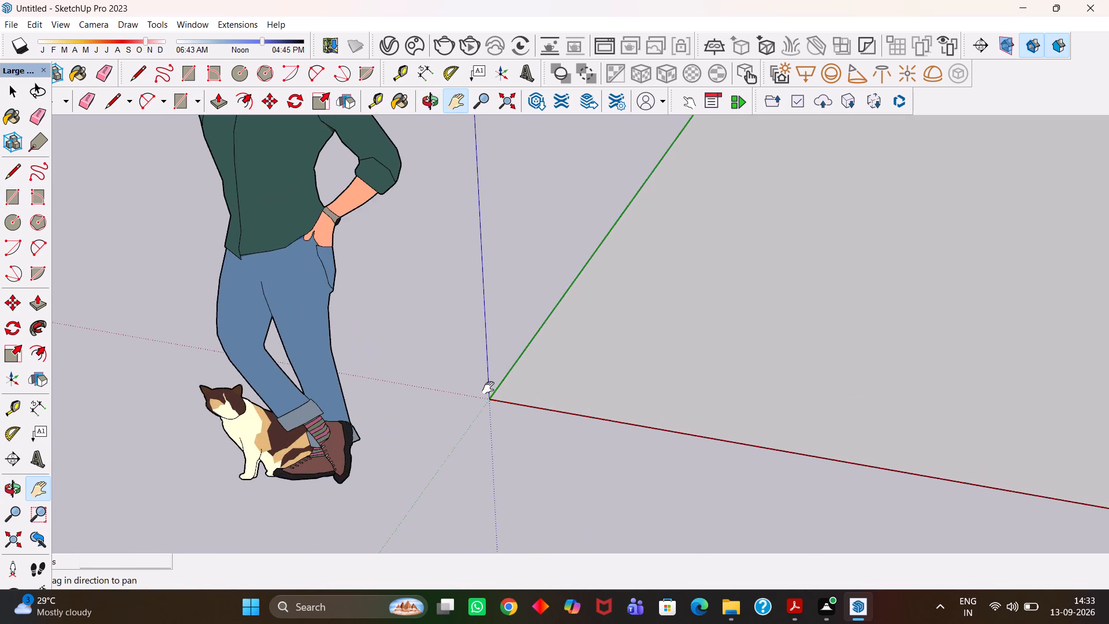
middle_drag(497, 389, 515, 393)
scroll(515, 393, up, 4)
key(h)
scroll(514, 387, down, 6)
drag(576, 348, 446, 414)
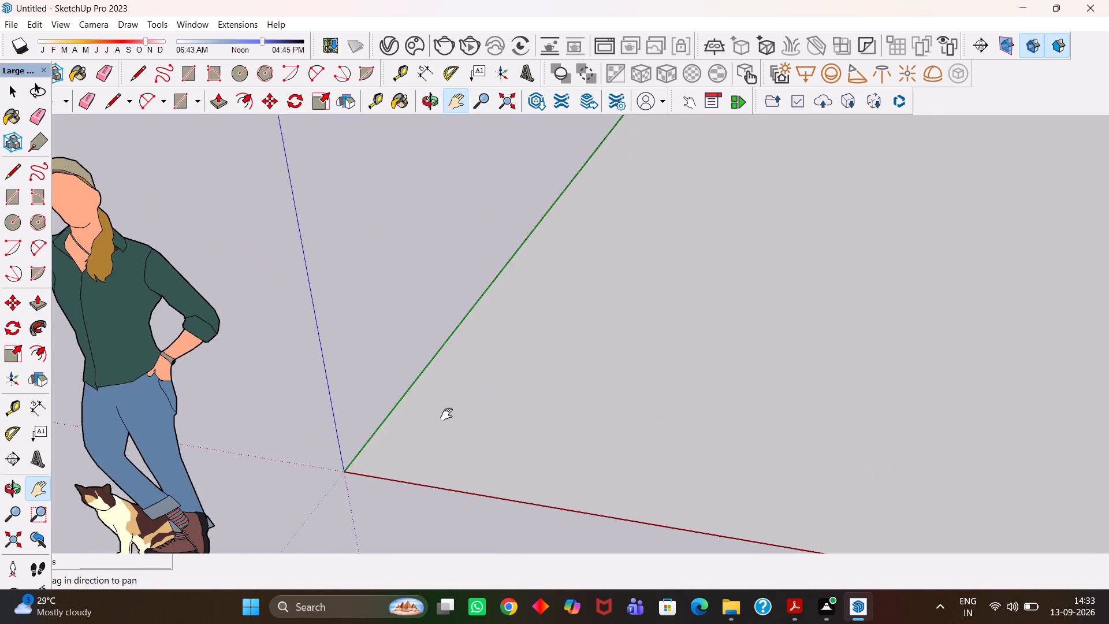
scroll(446, 414, up, 3)
middle_click(446, 414)
key(t)
click(413, 358)
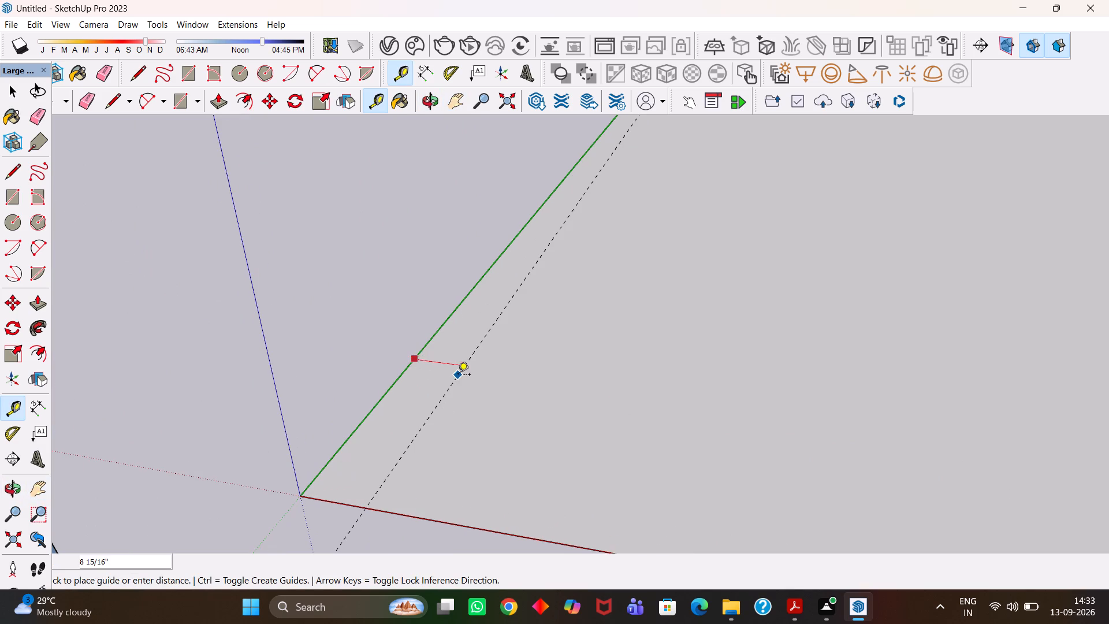
click(458, 376)
Place a guide along the rectangle's red-axis edge and another parallel to it, offset a short distance inside the face.
double_click(479, 527)
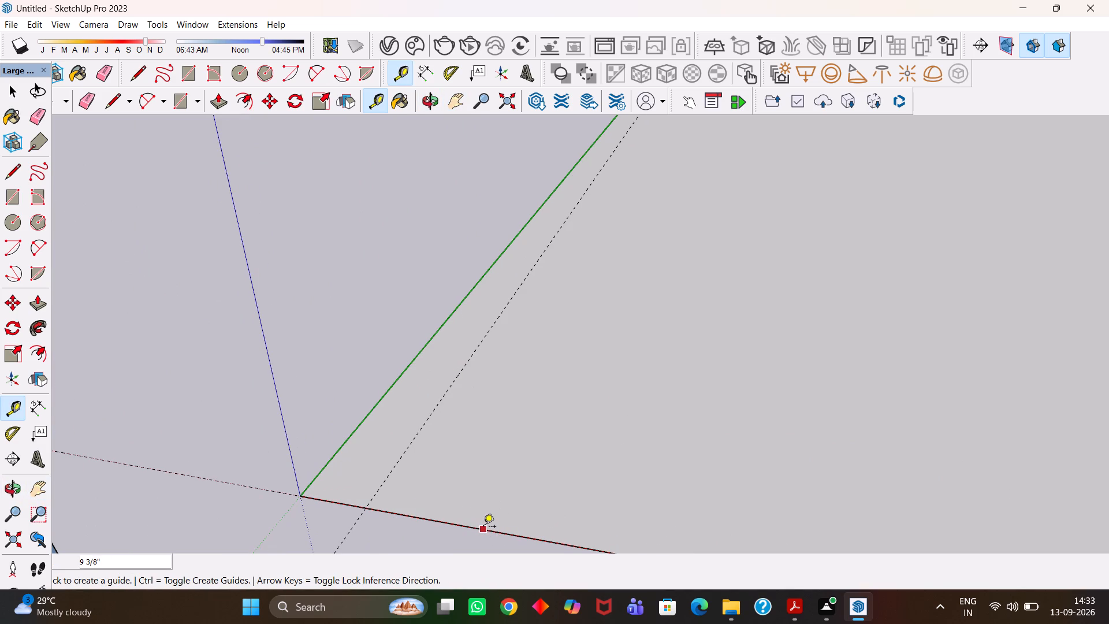
click(483, 528)
click(523, 448)
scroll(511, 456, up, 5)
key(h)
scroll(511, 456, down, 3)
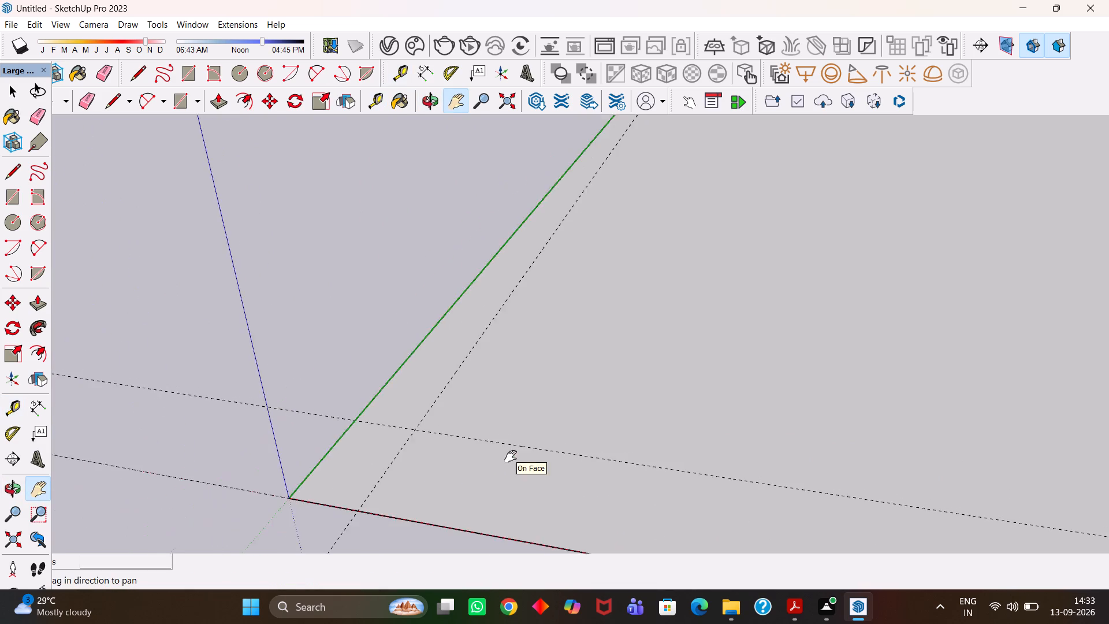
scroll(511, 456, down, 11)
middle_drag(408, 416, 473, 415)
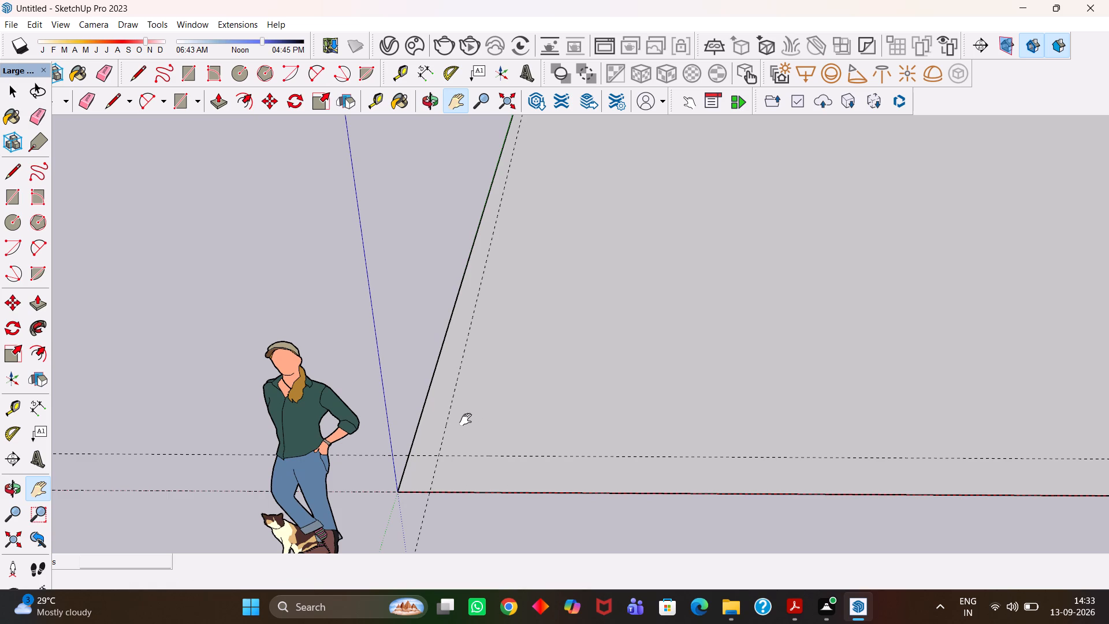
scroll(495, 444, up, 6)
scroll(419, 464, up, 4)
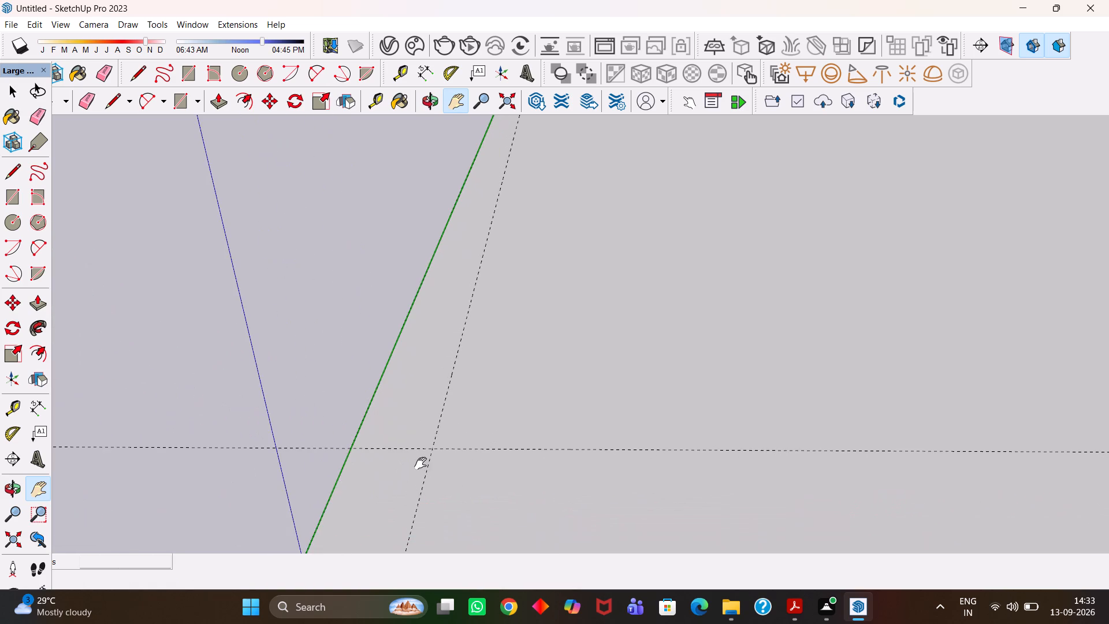
Start a rectangle from the intersection of the two offset guides, just inside the base rectangle's corner at the origin.
scroll(421, 463, down, 1)
scroll(425, 465, up, 5)
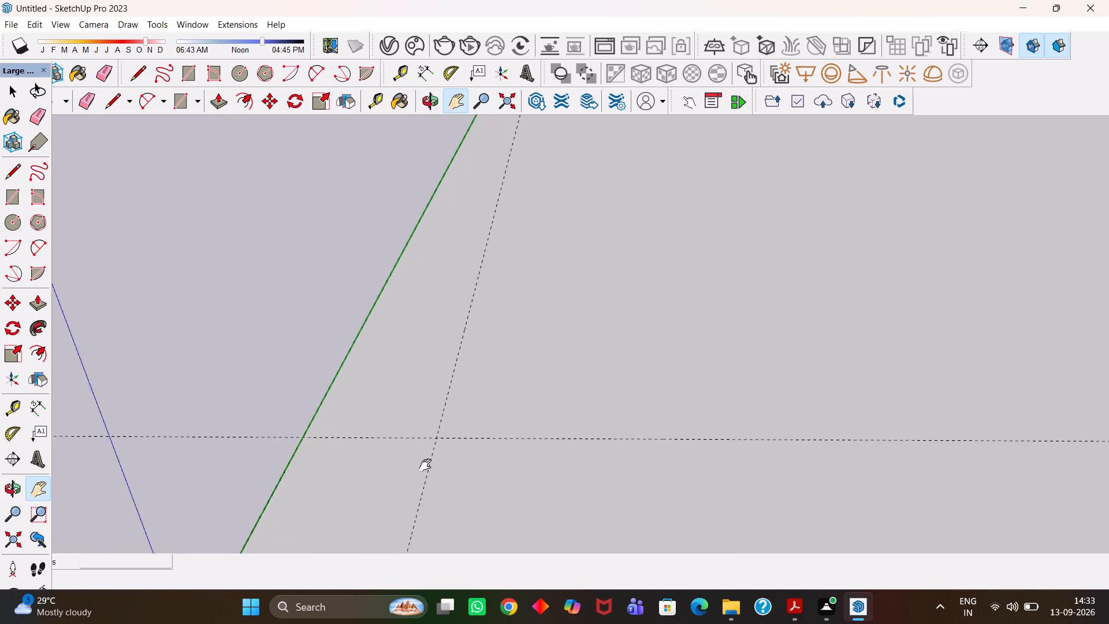
scroll(425, 465, up, 4)
scroll(428, 469, down, 8)
key(r)
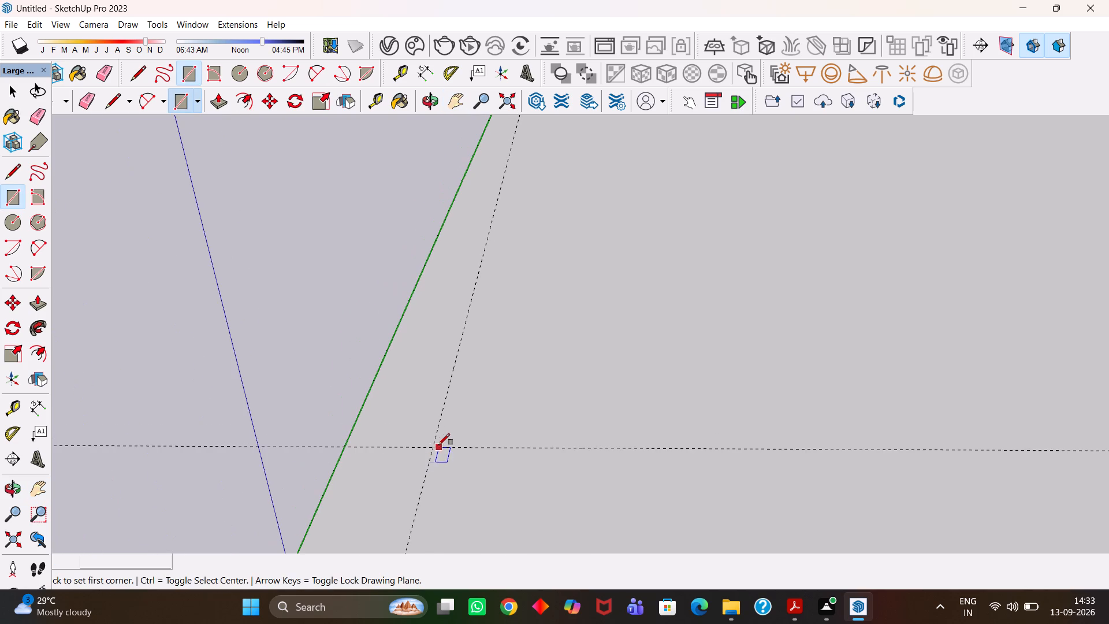
key(t)
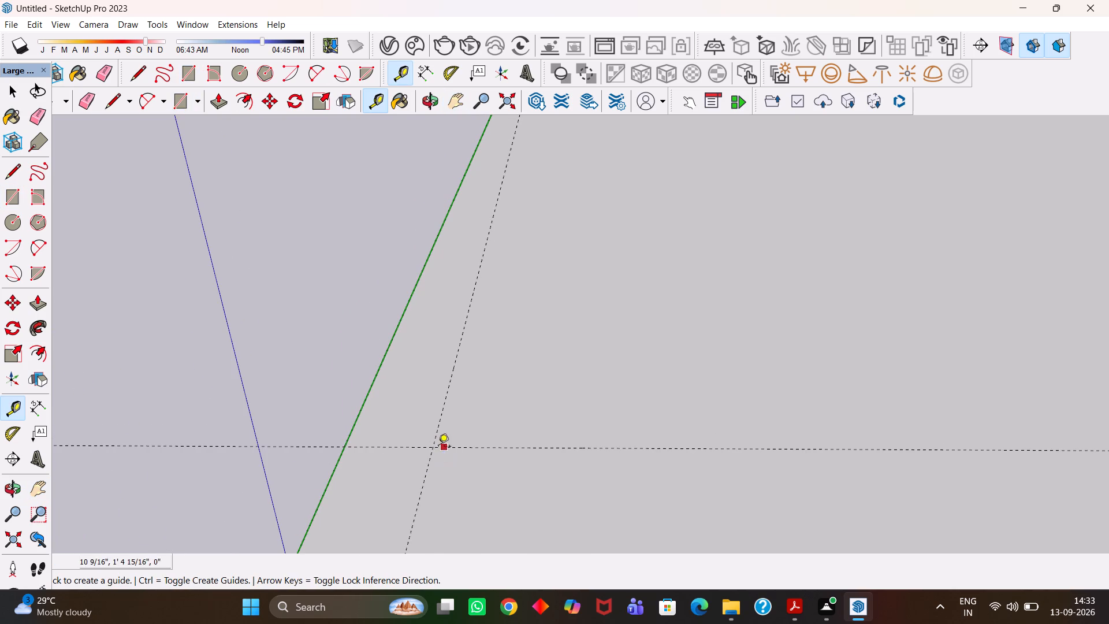
key(r)
scroll(435, 451, down, 6)
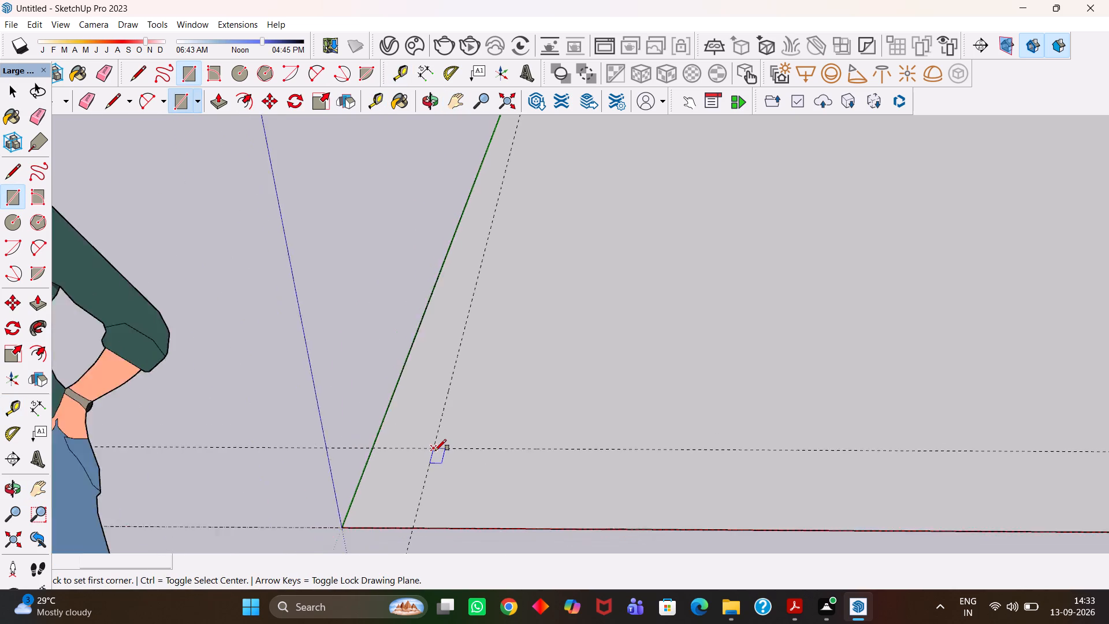
scroll(435, 451, down, 3)
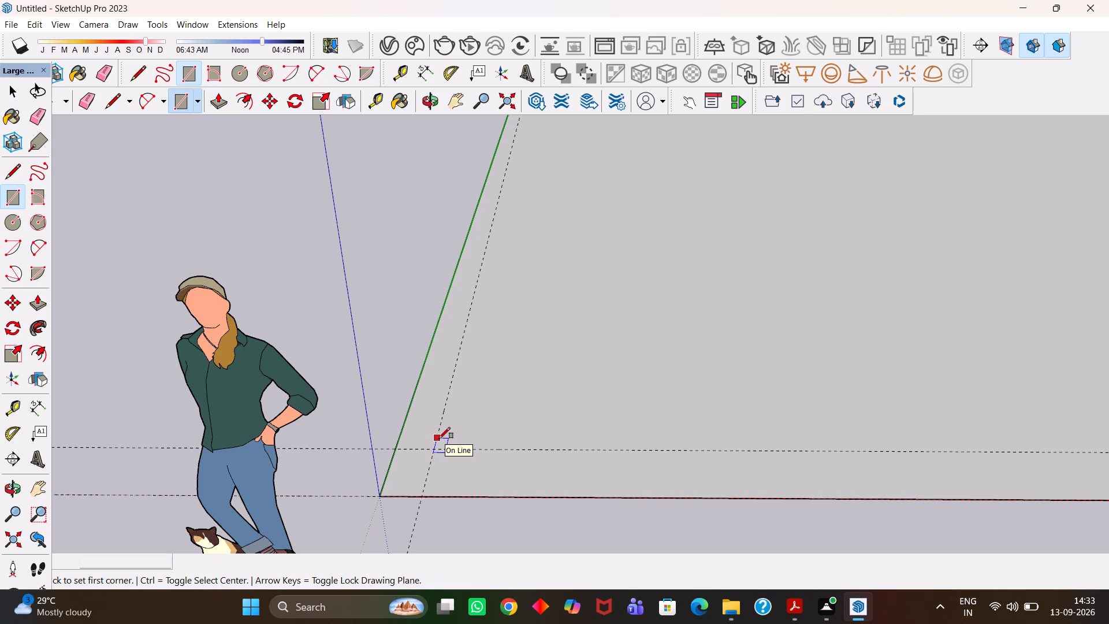
scroll(436, 439, up, 2)
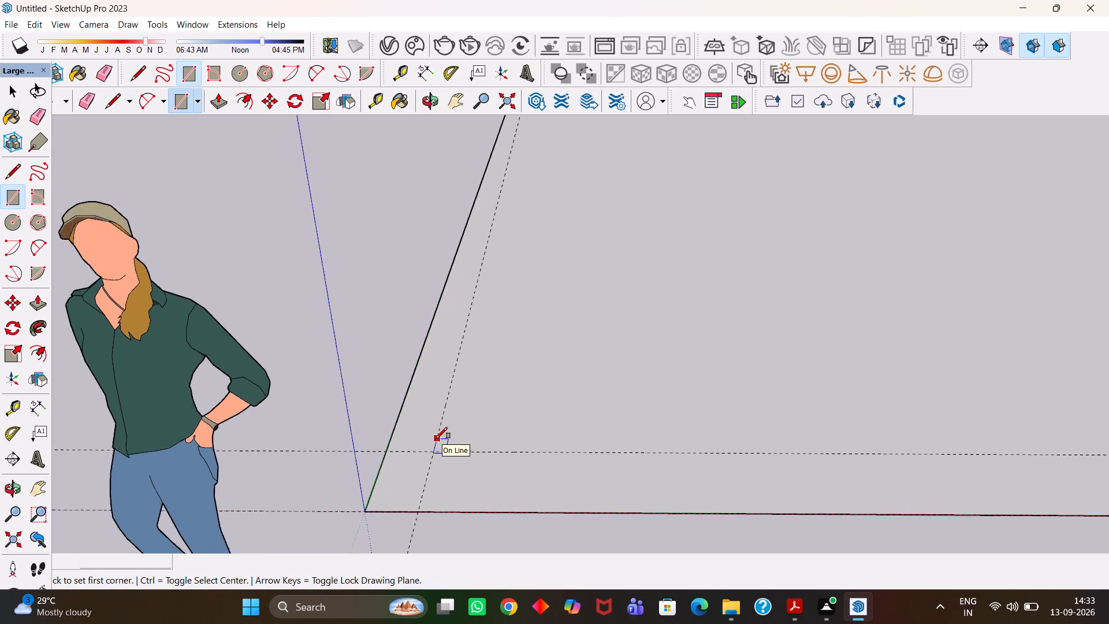
scroll(436, 439, up, 1)
scroll(436, 439, down, 3)
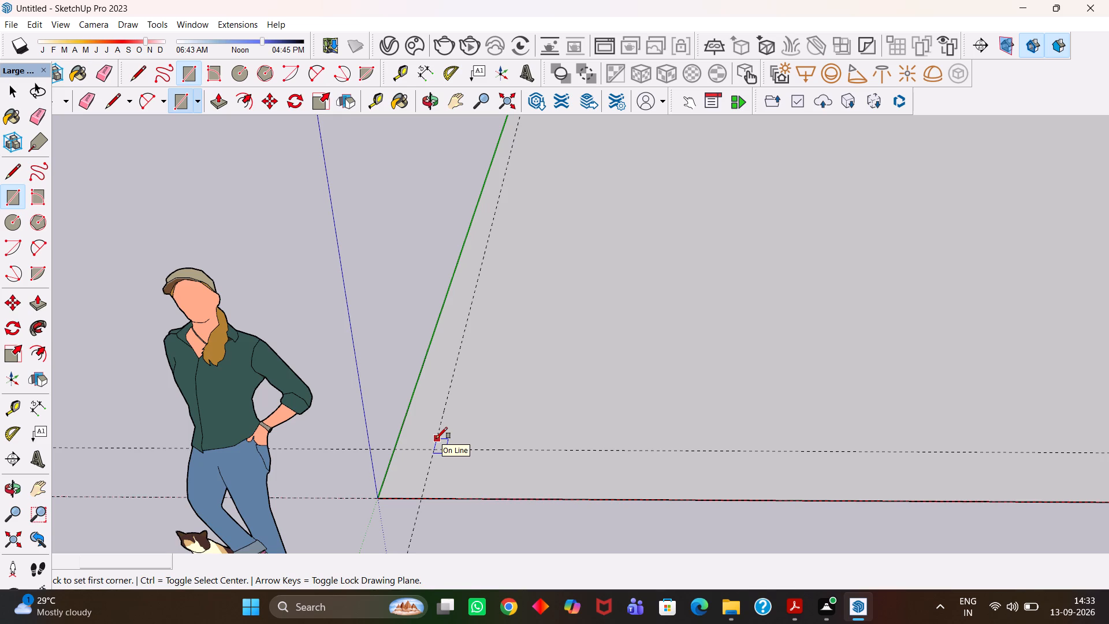
scroll(436, 439, down, 3)
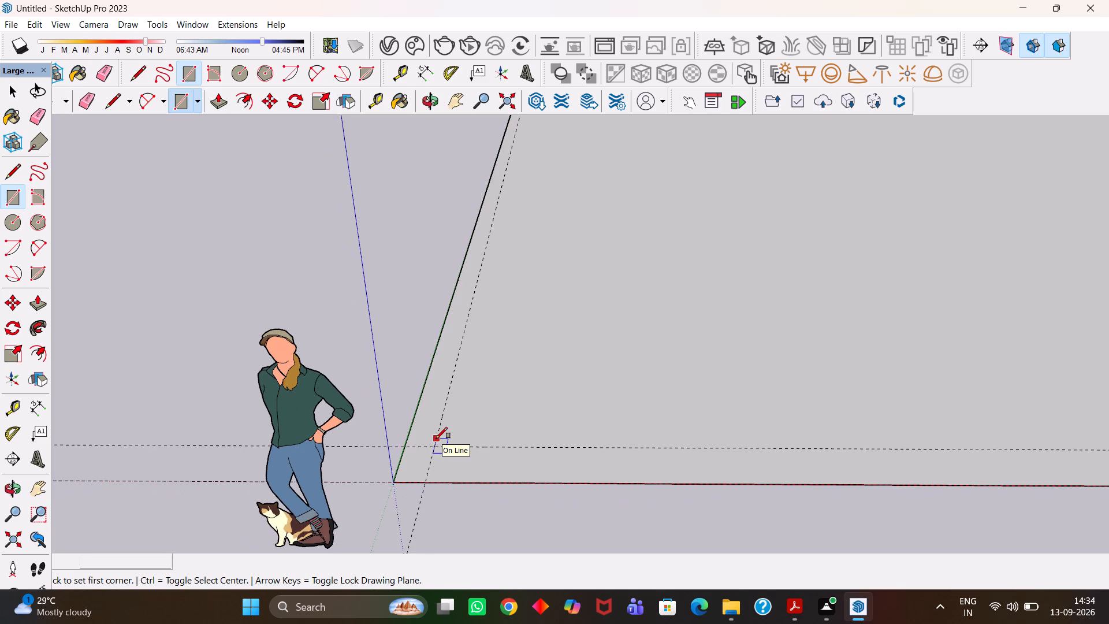
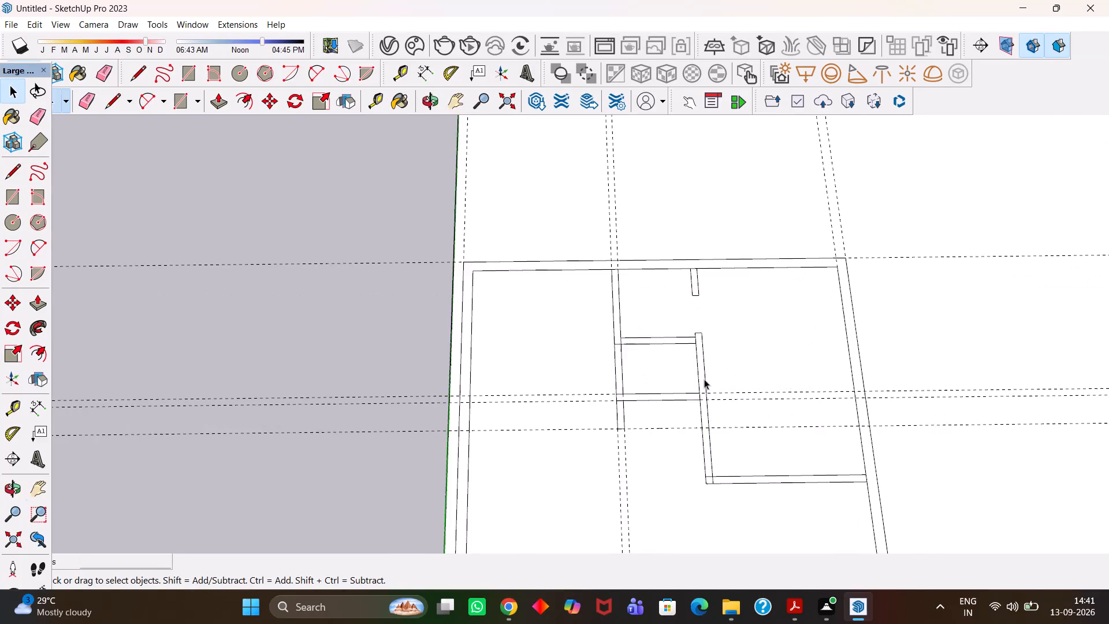
Place a guide inside the small middle room, parallel to its lower cross wall and offset 1' from that wall's inner edge.
key(h)
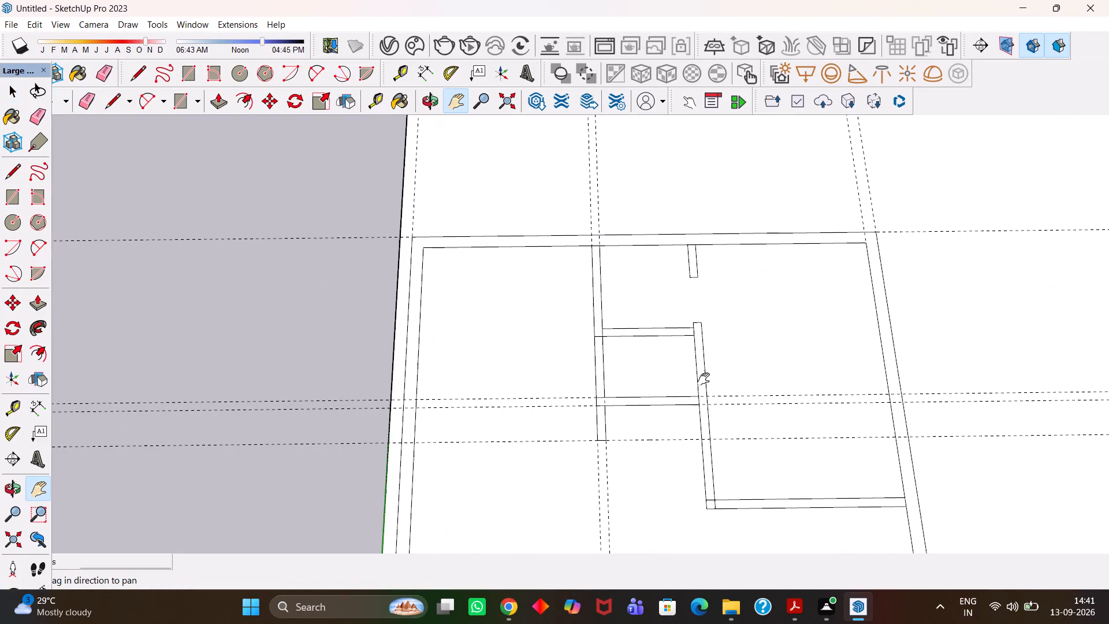
scroll(704, 379, up, 4)
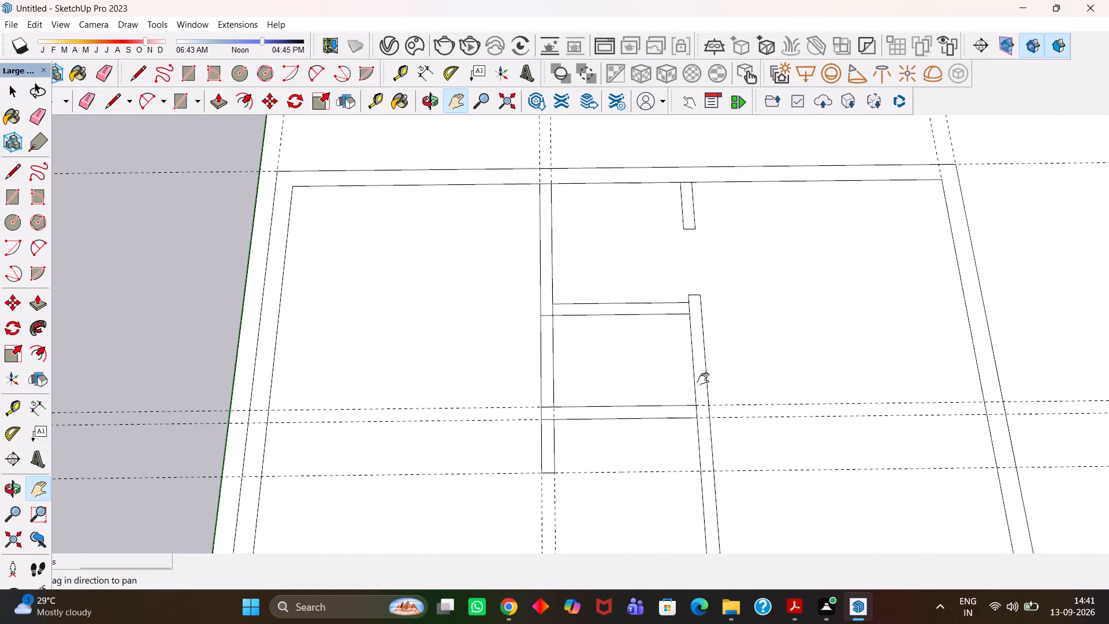
scroll(703, 379, up, 6)
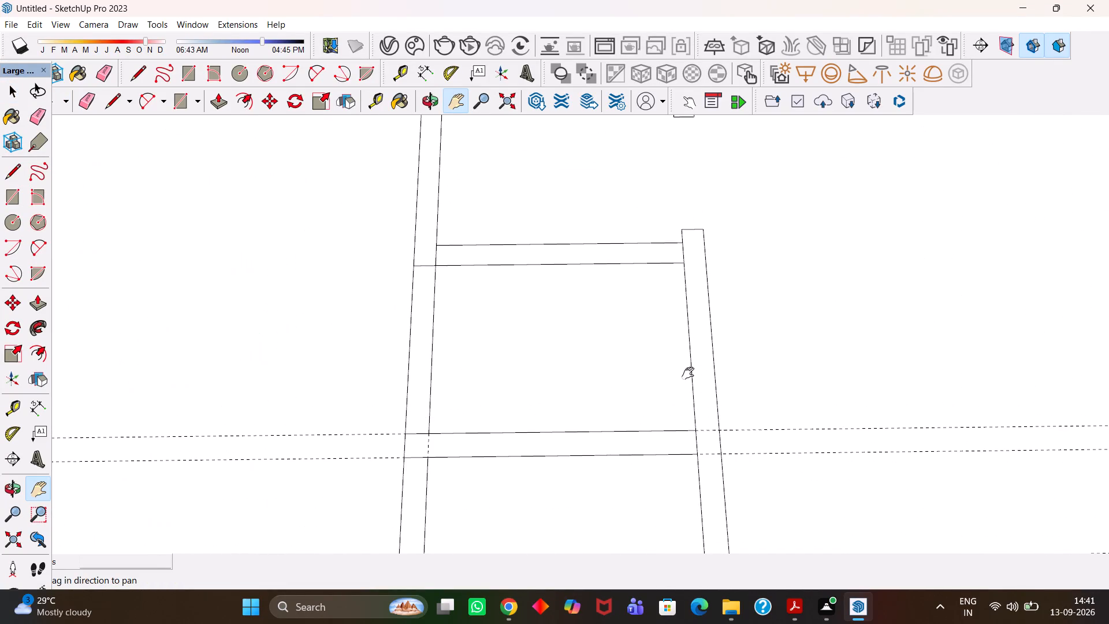
scroll(669, 374, up, 3)
scroll(668, 374, down, 13)
key(h)
drag(632, 344, 654, 373)
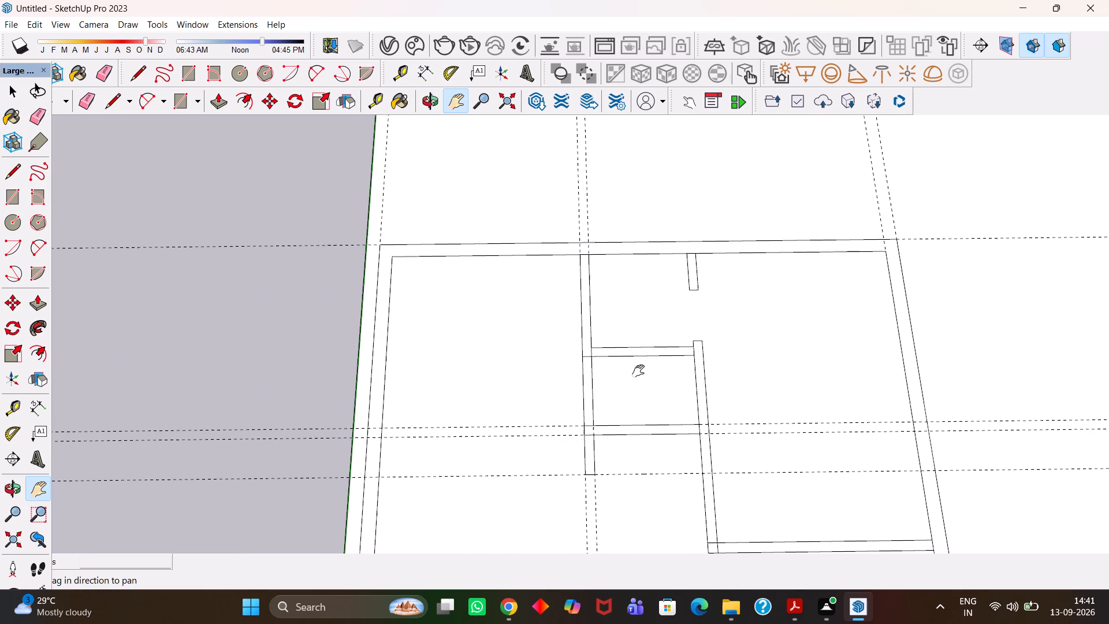
scroll(621, 369, up, 2)
key(h)
drag(651, 415, 635, 344)
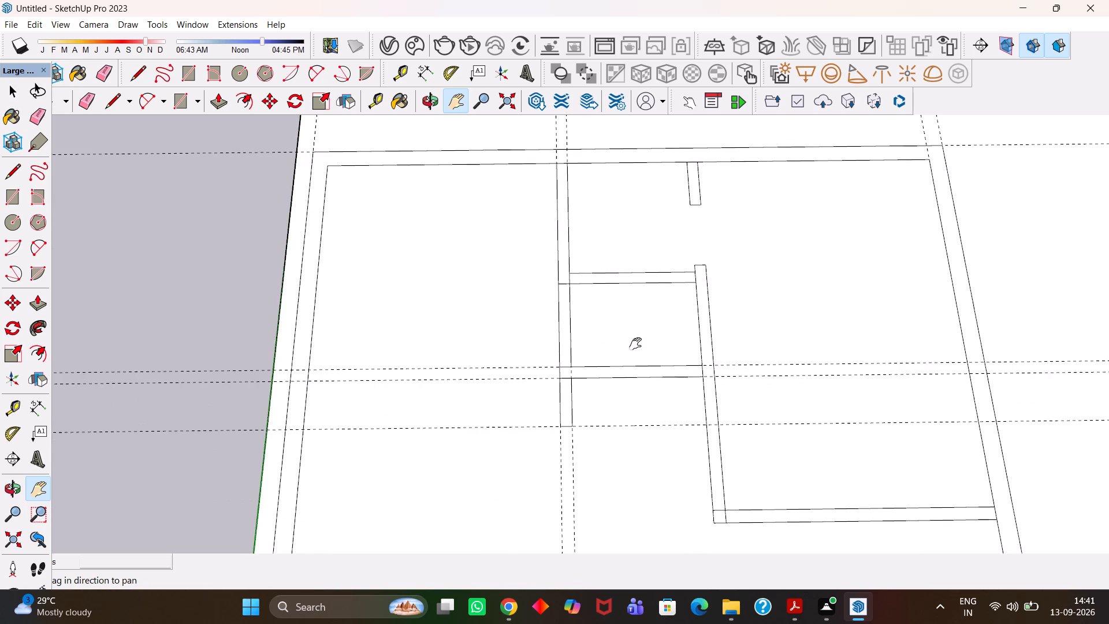
drag(635, 344, 631, 340)
drag(627, 329, 628, 354)
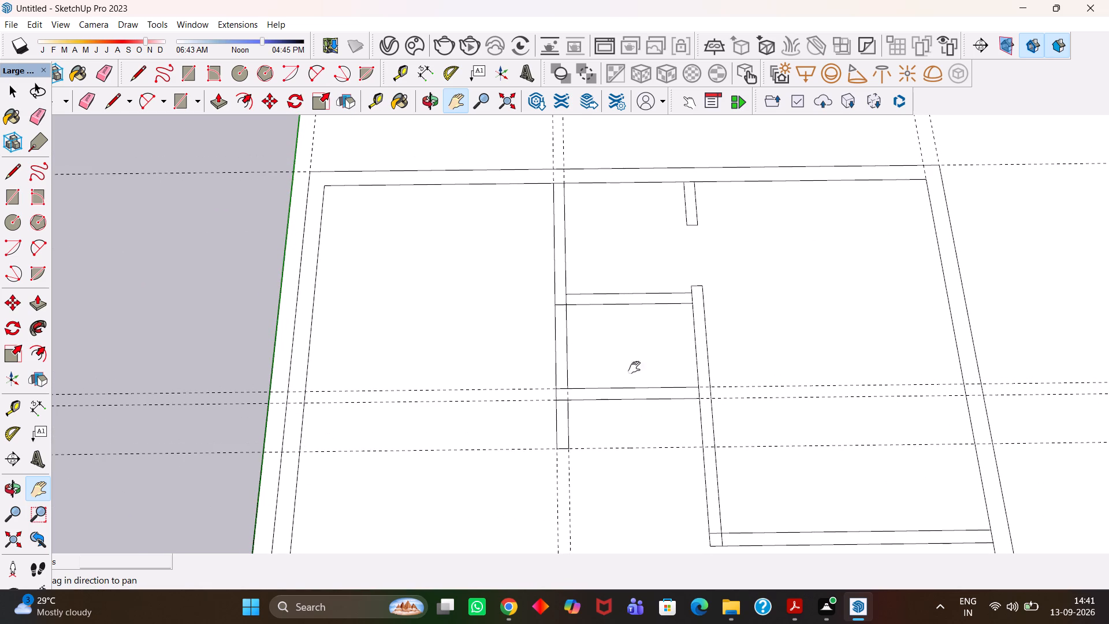
scroll(635, 376, up, 3)
key(t)
click(603, 392)
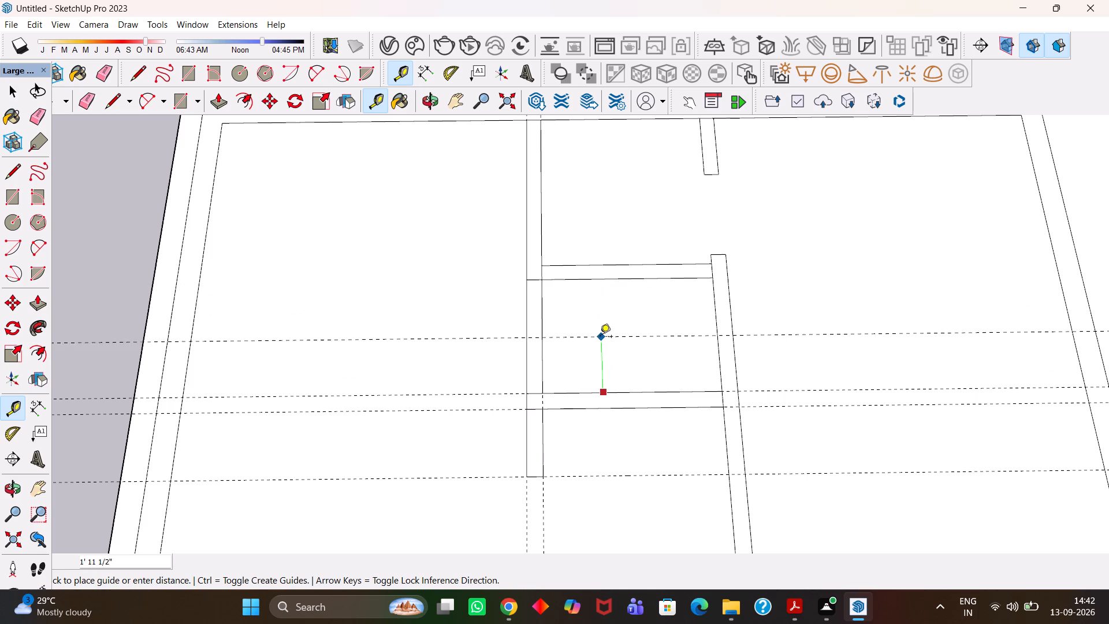
text(1')
key(Return)
Draw a 6" line across the small room's green-axis-side wall, at the 1' guide.
key(l)
key(Return)
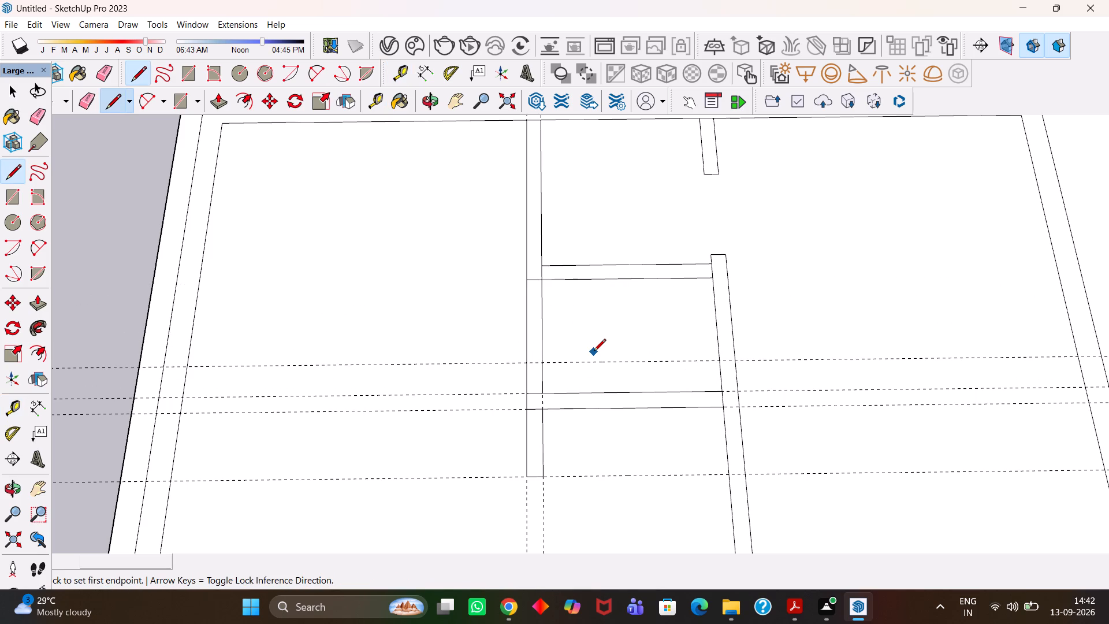
click(542, 362)
click(530, 363)
Erase the wall edges between the new line and the upper cross wall to open a doorway, along with the 1' guide.
scroll(528, 362, down, 3)
key(e)
drag(548, 346, 491, 353)
drag(482, 358, 482, 368)
Erase the guides along the small room's lower cross wall and the overlapping edges where both cross walls meet the partition walls.
scroll(541, 393, up, 3)
drag(530, 385, 530, 396)
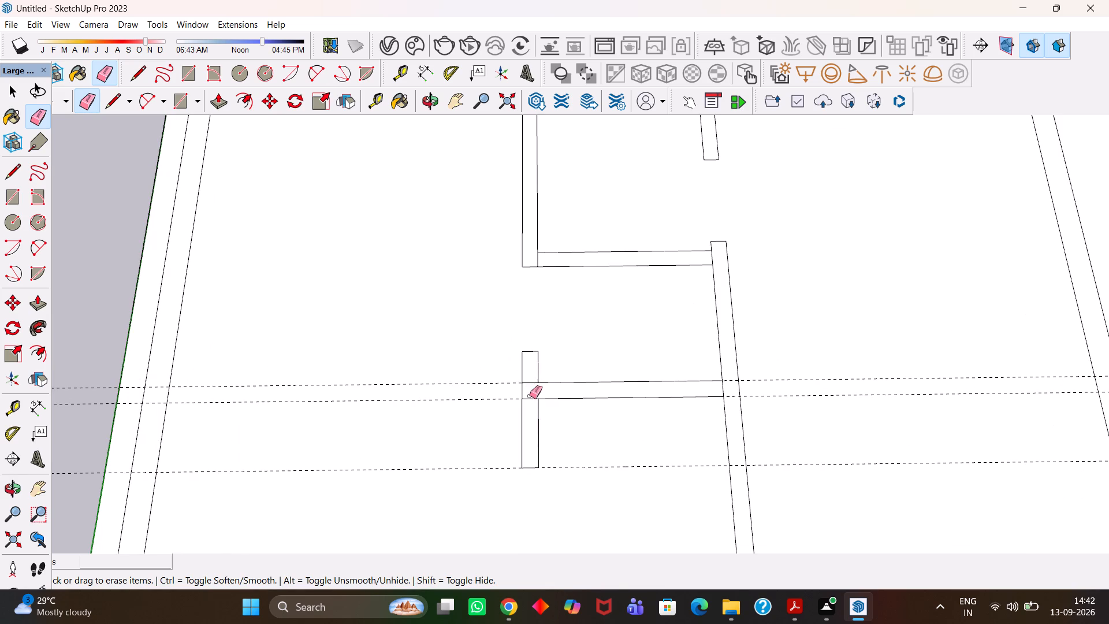
drag(530, 396, 530, 398)
drag(526, 392, 529, 378)
scroll(529, 379, down, 4)
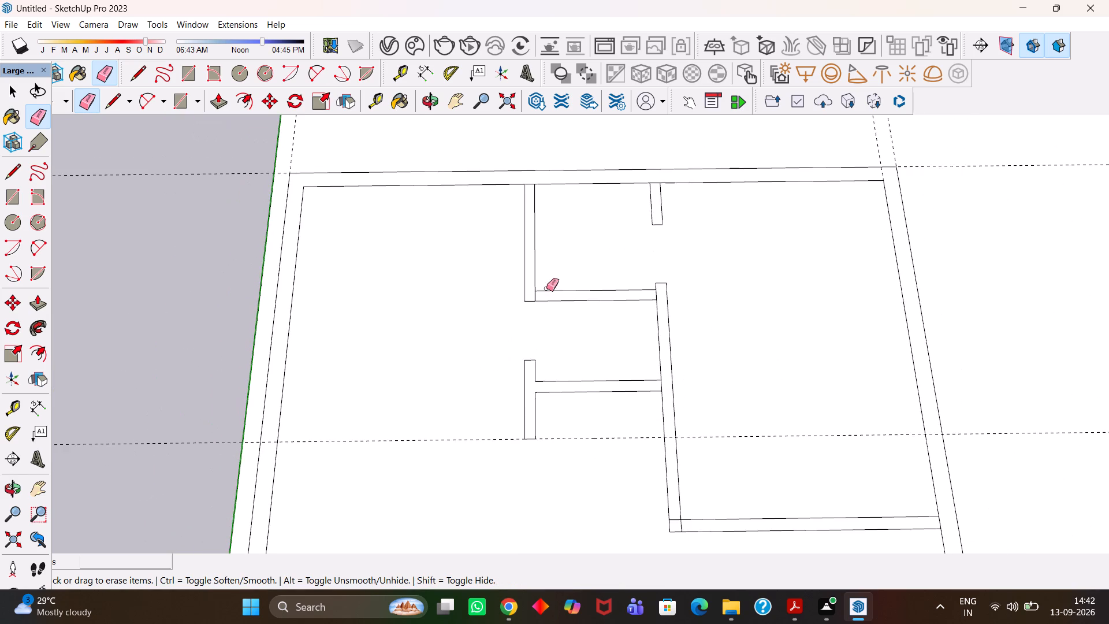
scroll(545, 287, up, 2)
click(535, 298)
scroll(672, 299, up, 1)
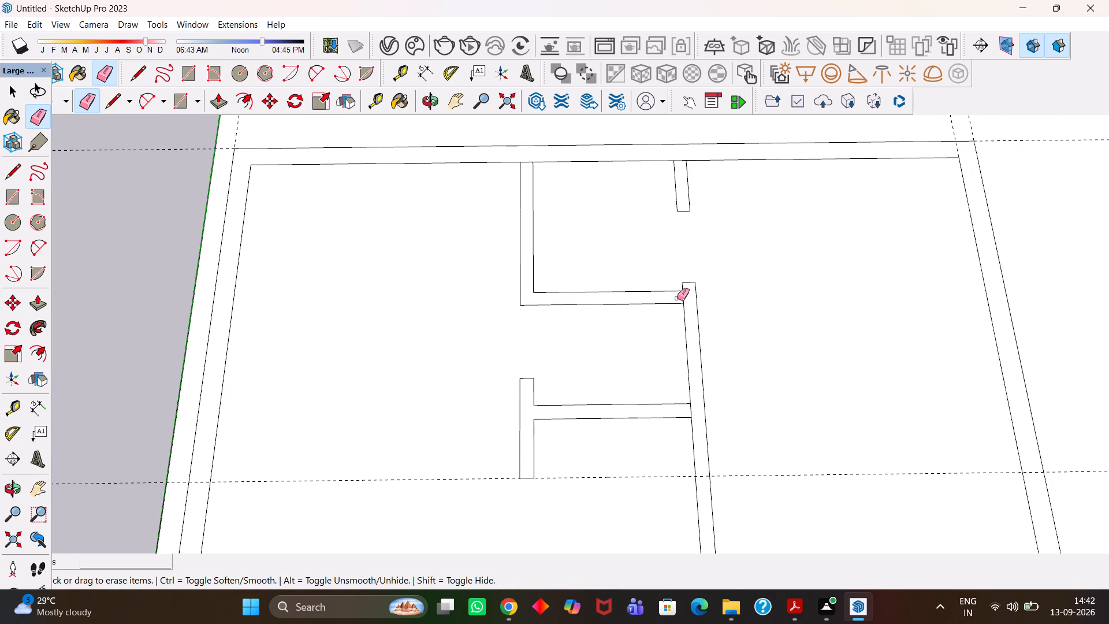
click(686, 299)
scroll(685, 299, down, 5)
scroll(699, 382, up, 2)
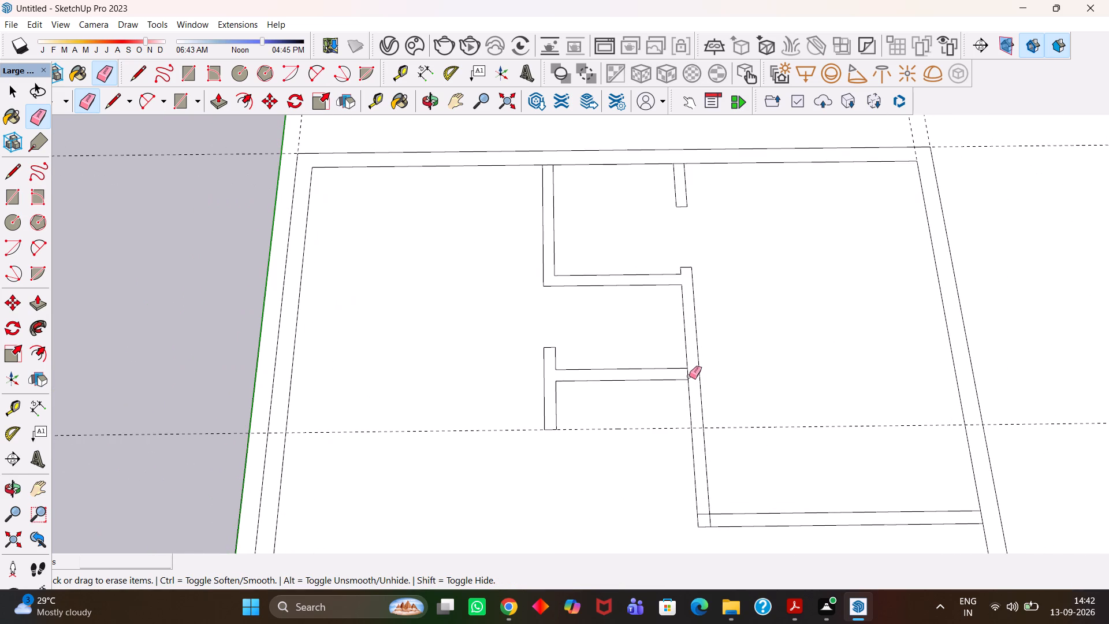
click(689, 376)
Erase the remaining horizontal guide at the free end of the short partition wall.
scroll(685, 378, down, 4)
key(h)
drag(703, 437, 647, 309)
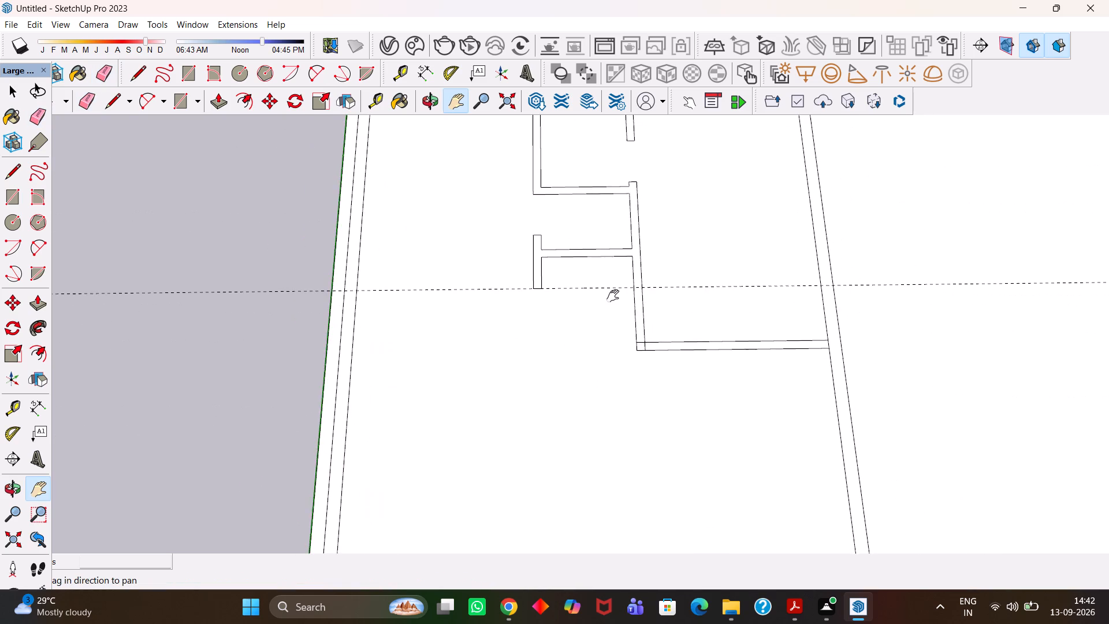
scroll(613, 296, up, 2)
key(e)
drag(598, 281, 598, 307)
Place a guide along the inner edge of the long cross wall and another offset 4" into the room.
scroll(647, 350, up, 5)
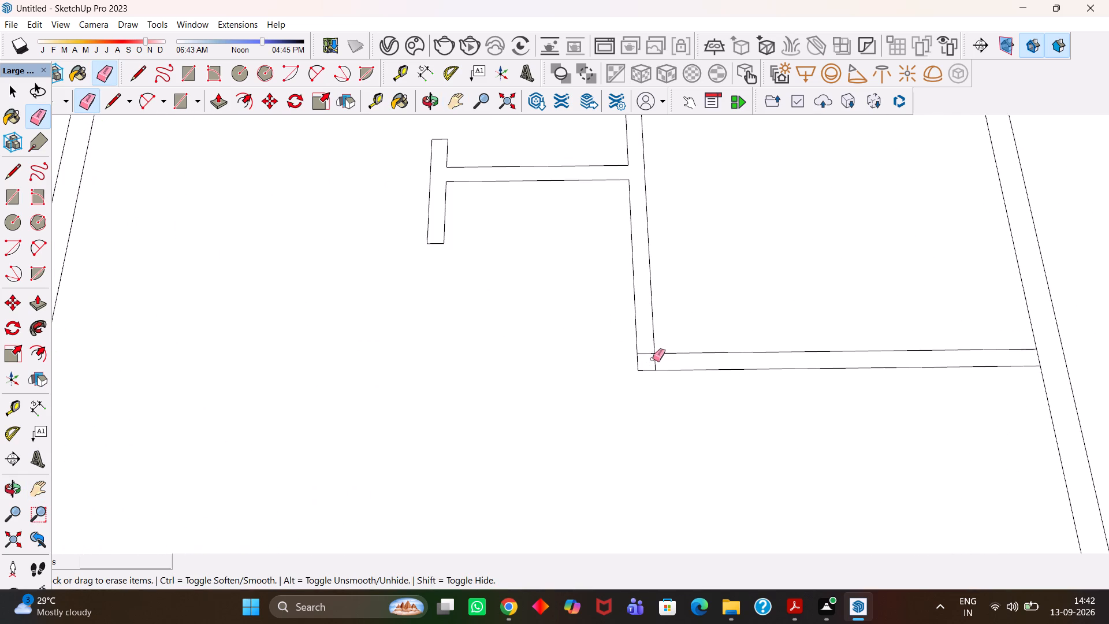
scroll(653, 359, up, 3)
scroll(643, 351, down, 9)
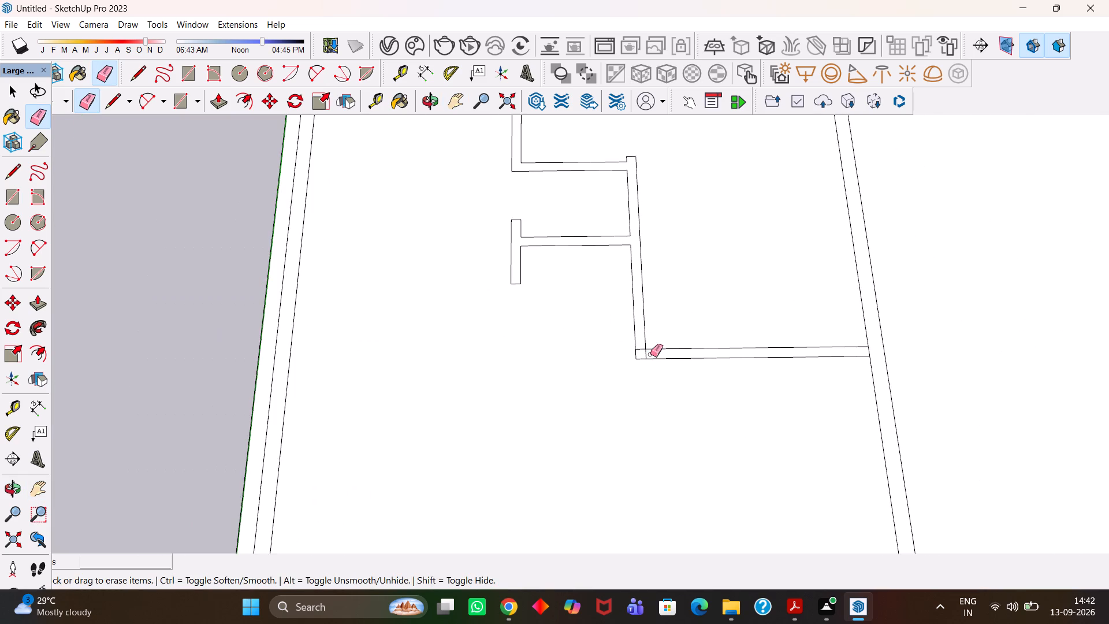
scroll(650, 354, up, 7)
key(g)
key(h)
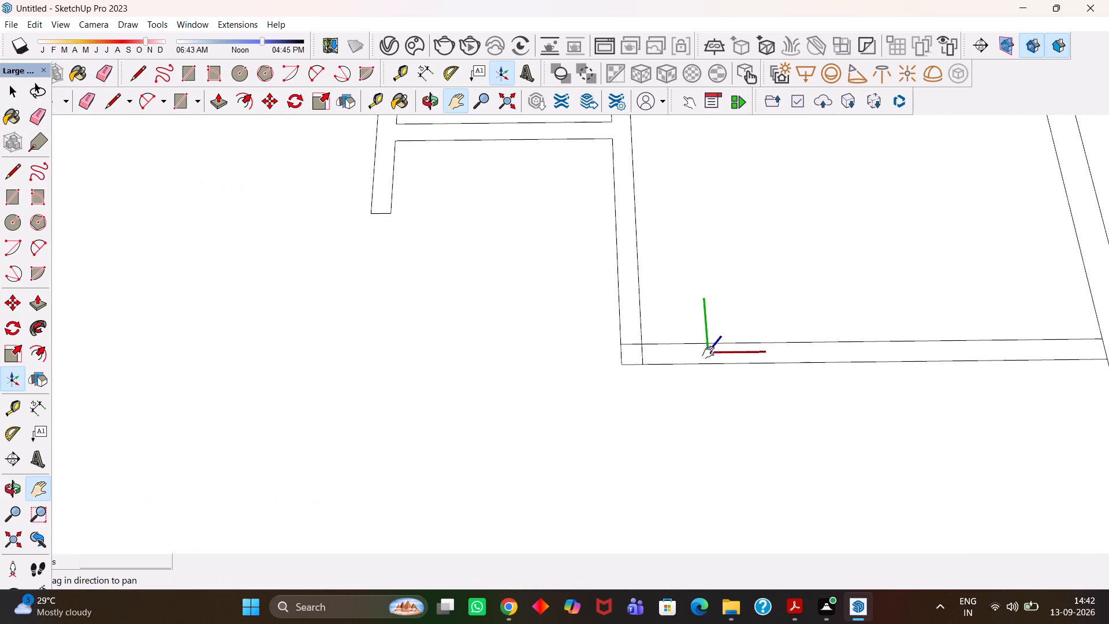
drag(707, 351, 590, 430)
scroll(589, 426, down, 3)
drag(587, 393, 626, 425)
key(t)
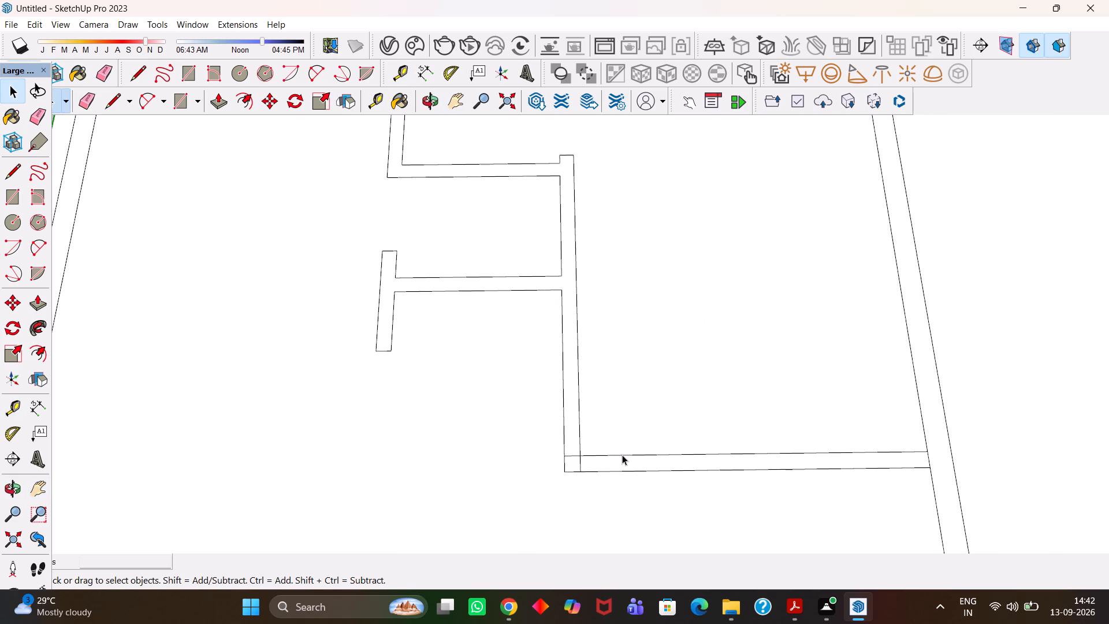
key(t)
scroll(629, 458, up, 1)
double_click(628, 457)
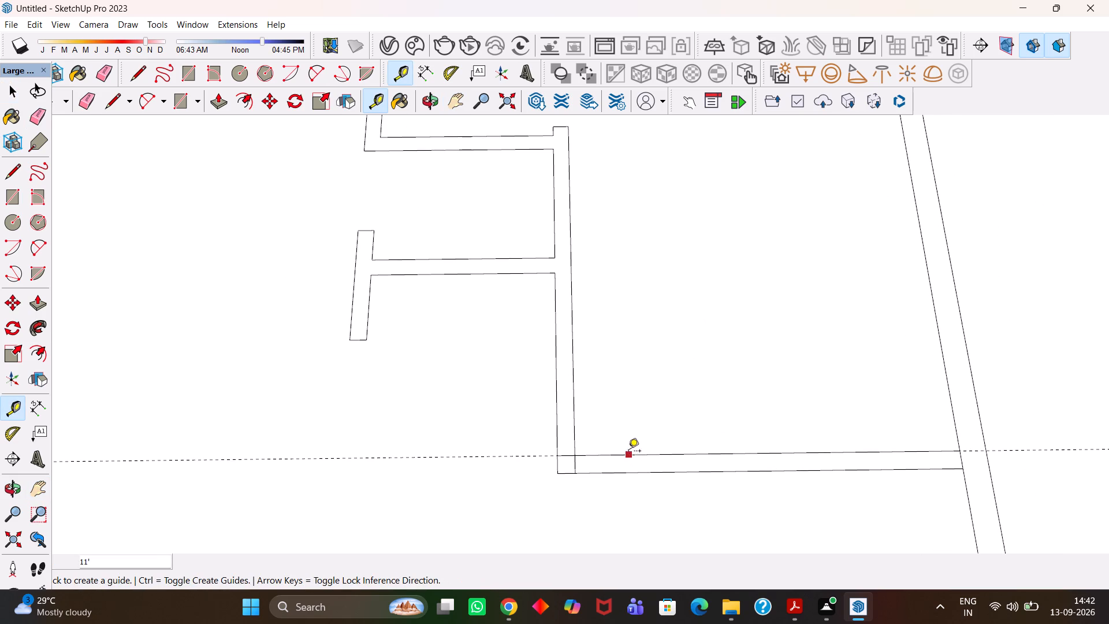
click(630, 453)
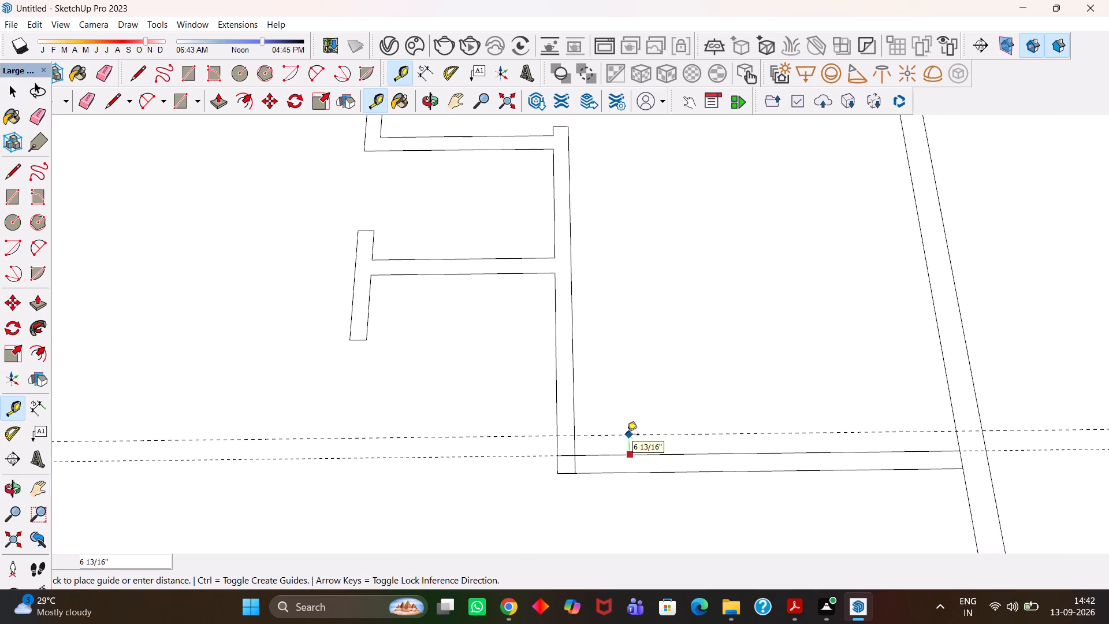
text(4")
key(Return)
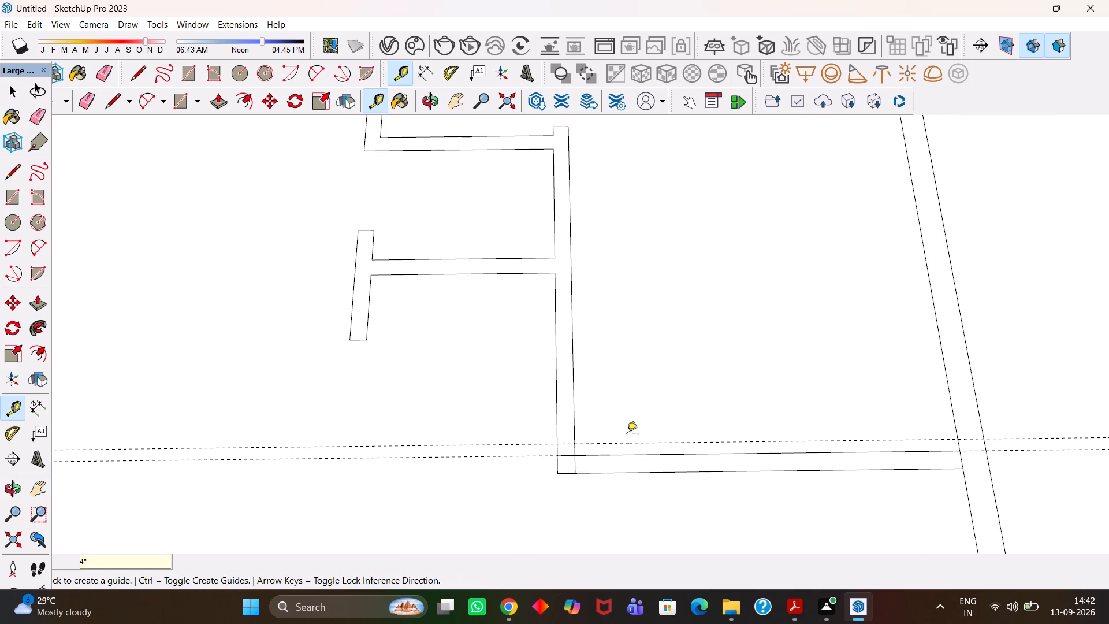
Place a parallel guide 3' from the 4" guide, further into the room.
click(621, 442)
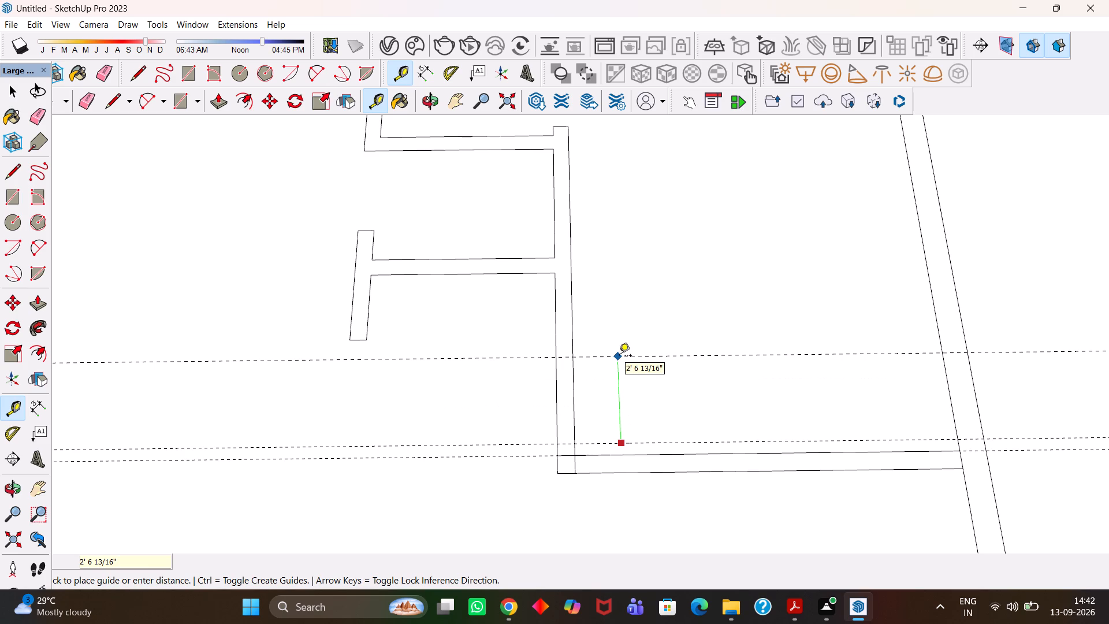
text(3')
key(Return)
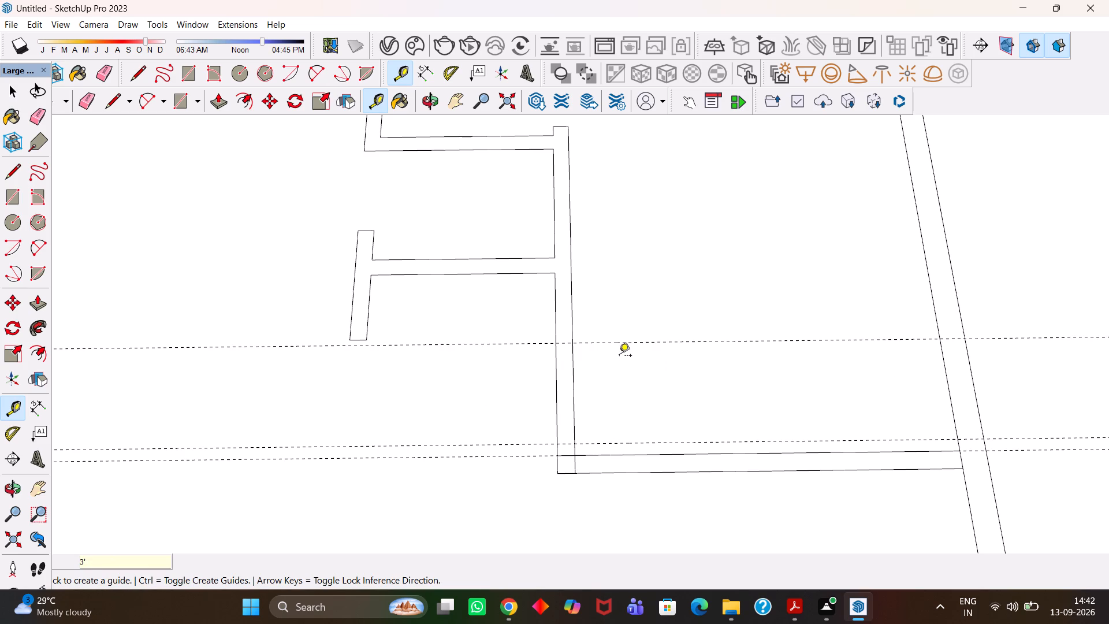
Draw a 3' by 6" rectangle across the partition wall's thickness between the two door guides.
key(r)
click(560, 443)
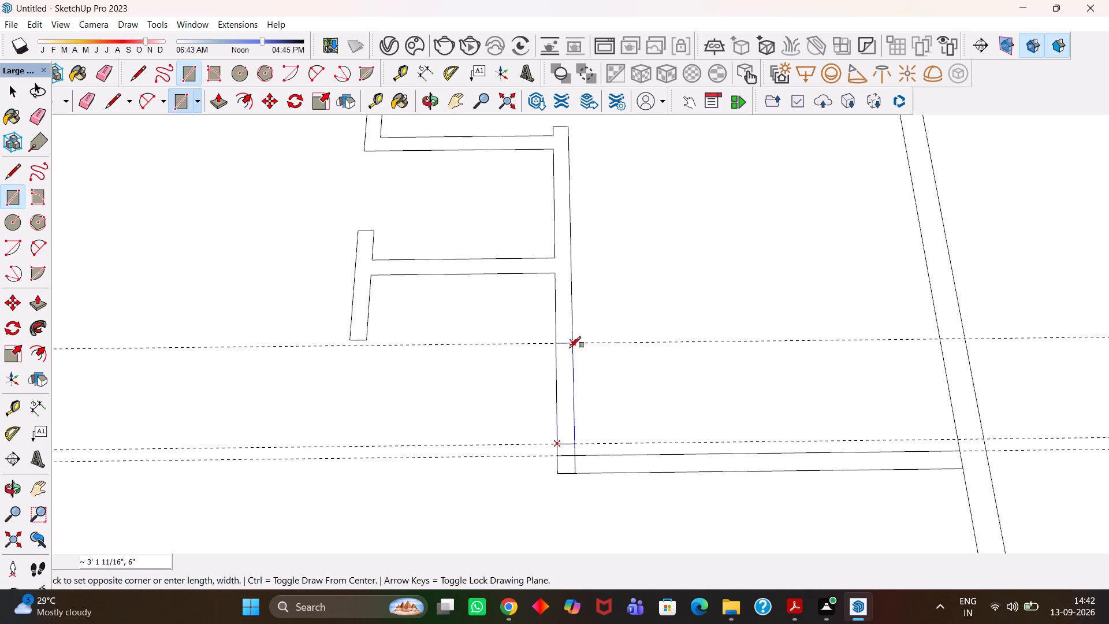
click(575, 344)
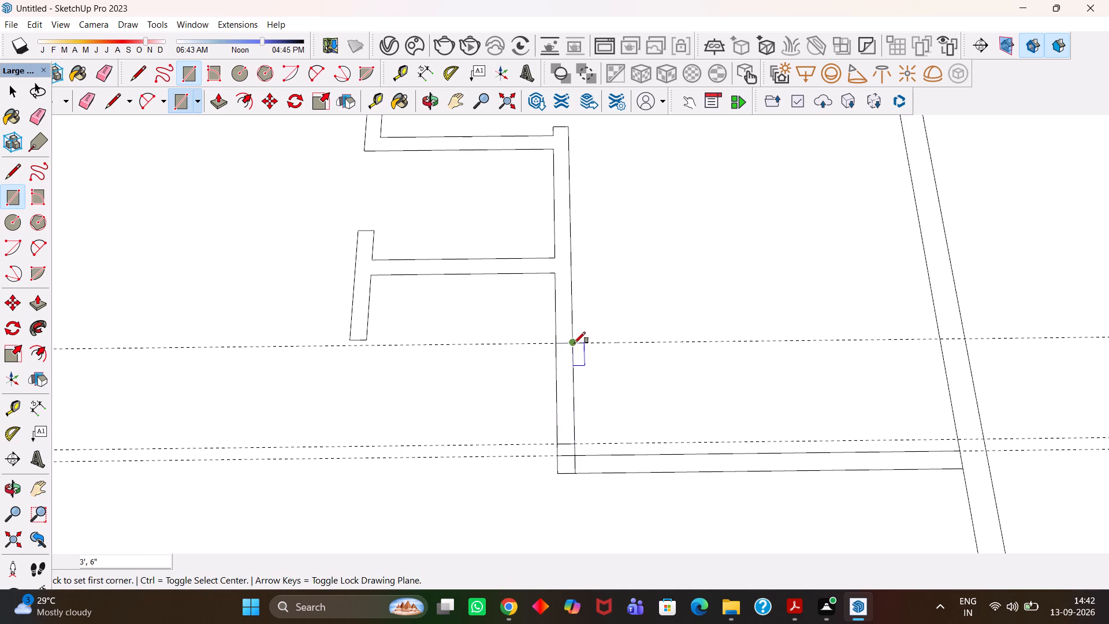
Erase the partition edges within the 3' door opening, the three guides, and the overlapping lines at the wall corner.
key(e)
drag(589, 409, 504, 421)
drag(619, 326, 626, 392)
drag(630, 439, 624, 450)
drag(562, 454, 569, 459)
drag(578, 464, 571, 466)
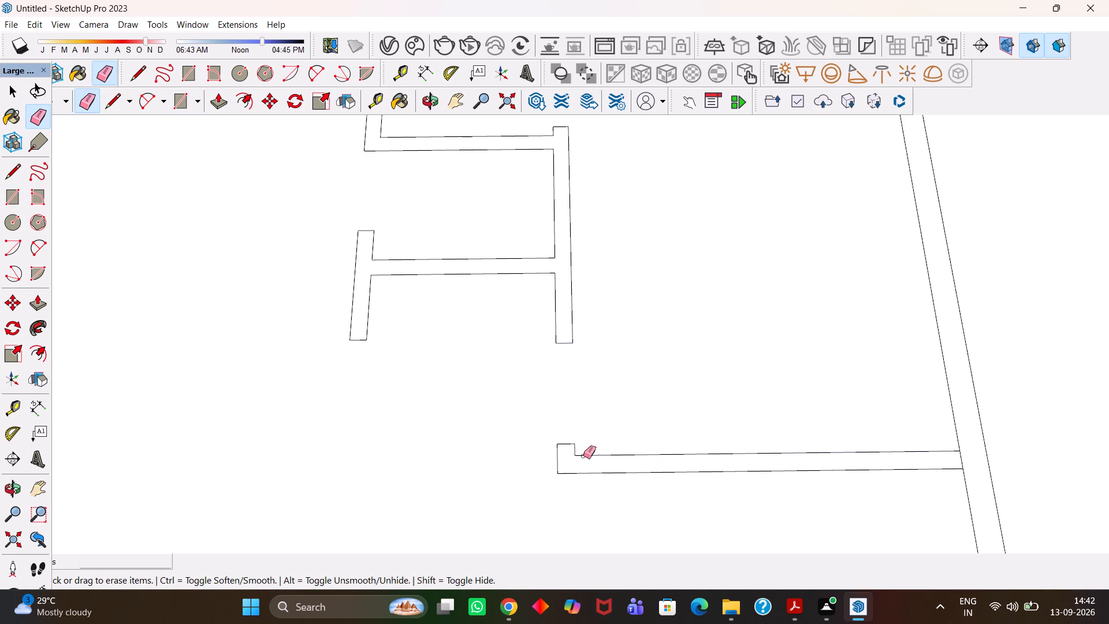
Place a guide along the green-axis-side face of the partition wall beside the small rooms.
scroll(626, 428, down, 8)
key(h)
key(h)
drag(596, 230, 635, 285)
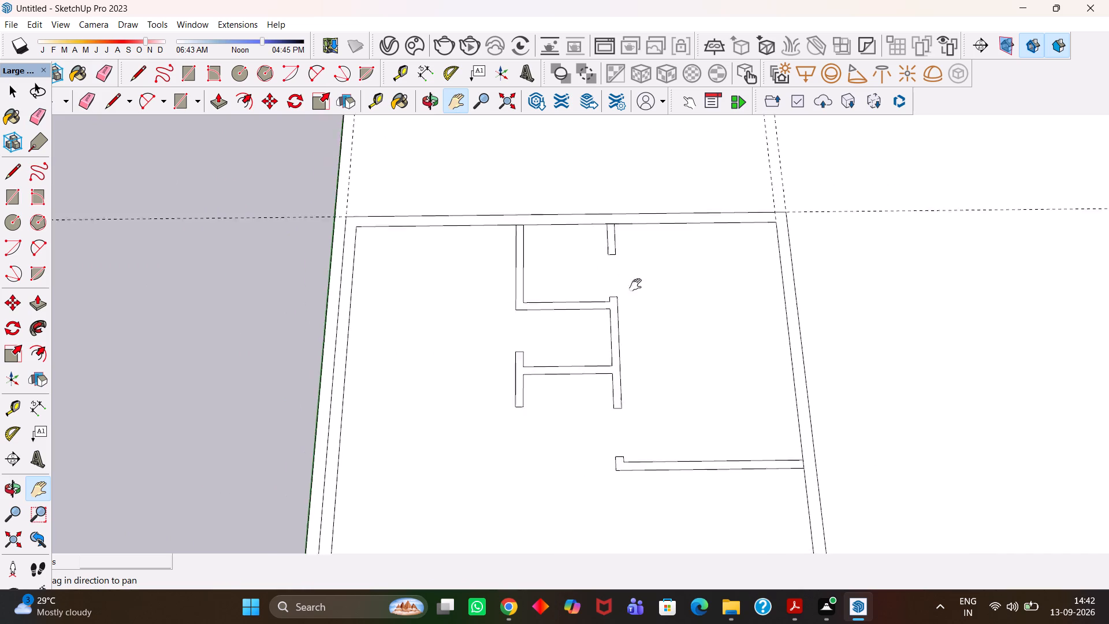
drag(635, 285, 643, 306)
key(h)
drag(673, 445, 673, 288)
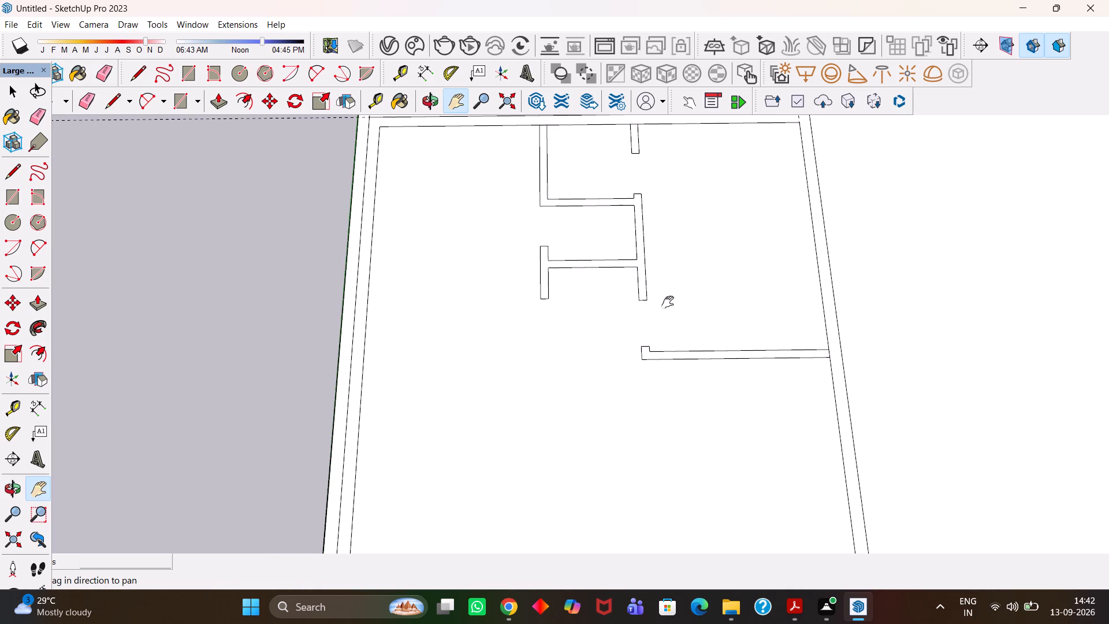
scroll(676, 368, down, 4)
drag(591, 316, 667, 374)
scroll(623, 295, up, 1)
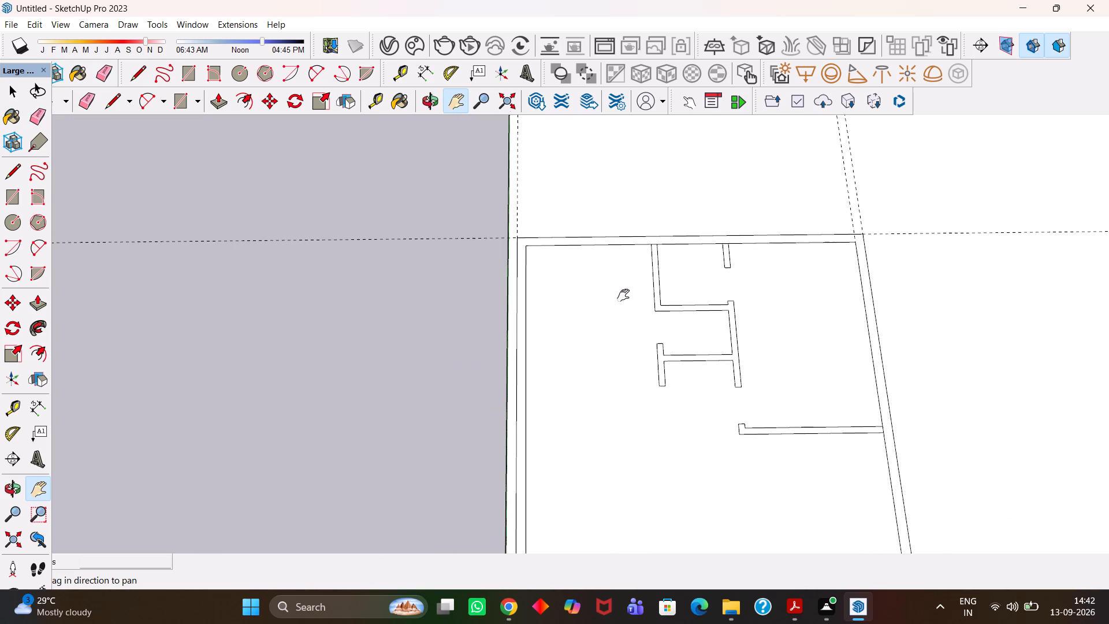
scroll(623, 295, up, 1)
key(t)
double_click(655, 289)
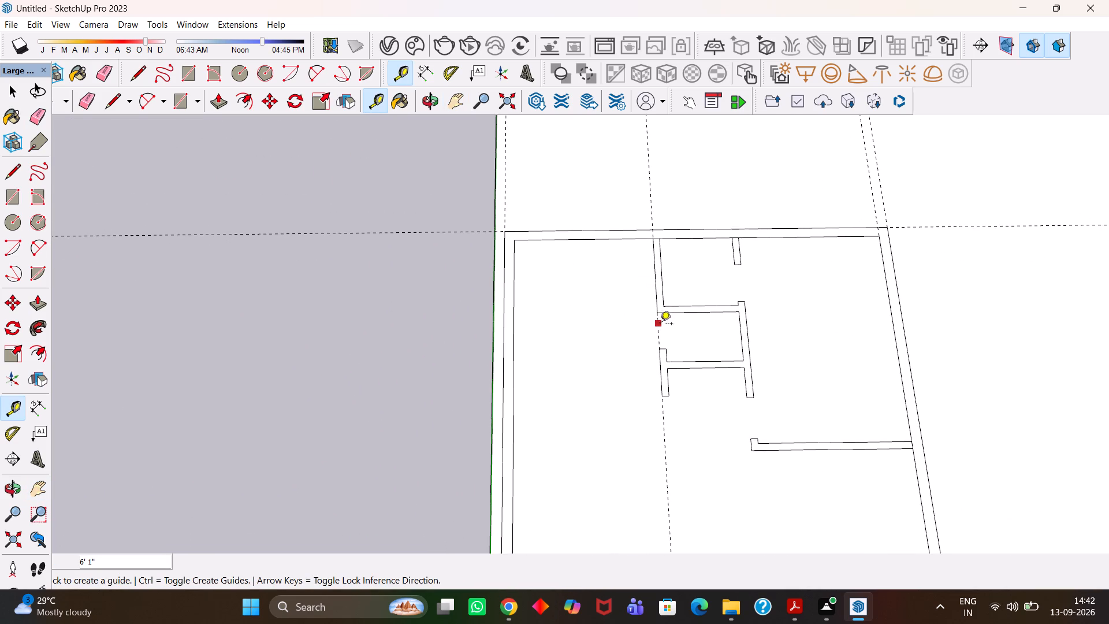
Measure from the partition-face guide to the inner face of the outer wall beside the green axis.
click(660, 328)
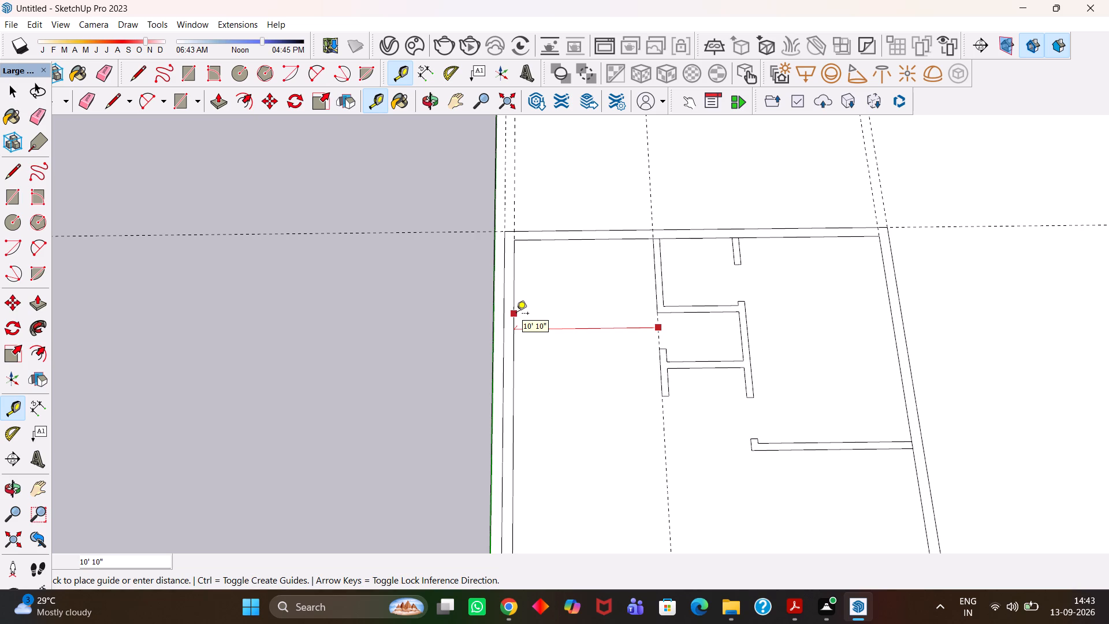
key(h)
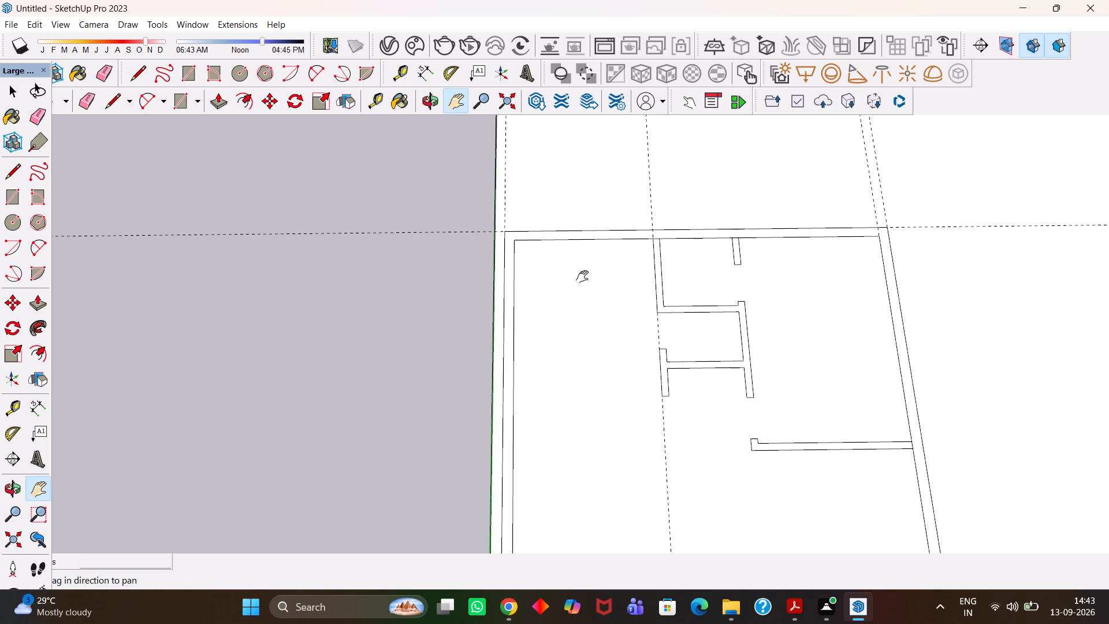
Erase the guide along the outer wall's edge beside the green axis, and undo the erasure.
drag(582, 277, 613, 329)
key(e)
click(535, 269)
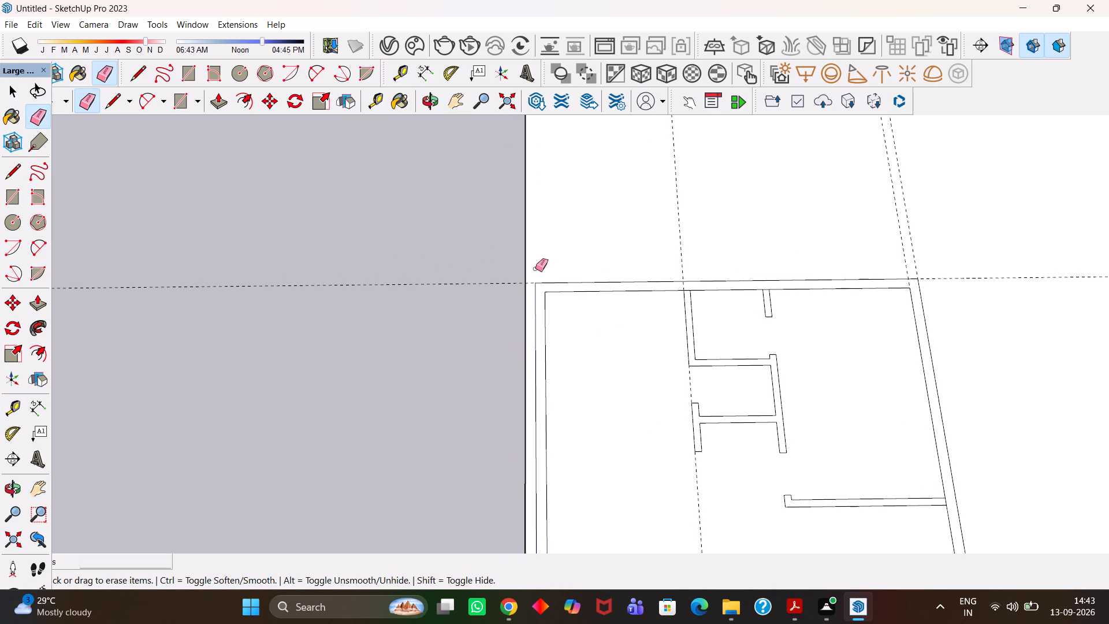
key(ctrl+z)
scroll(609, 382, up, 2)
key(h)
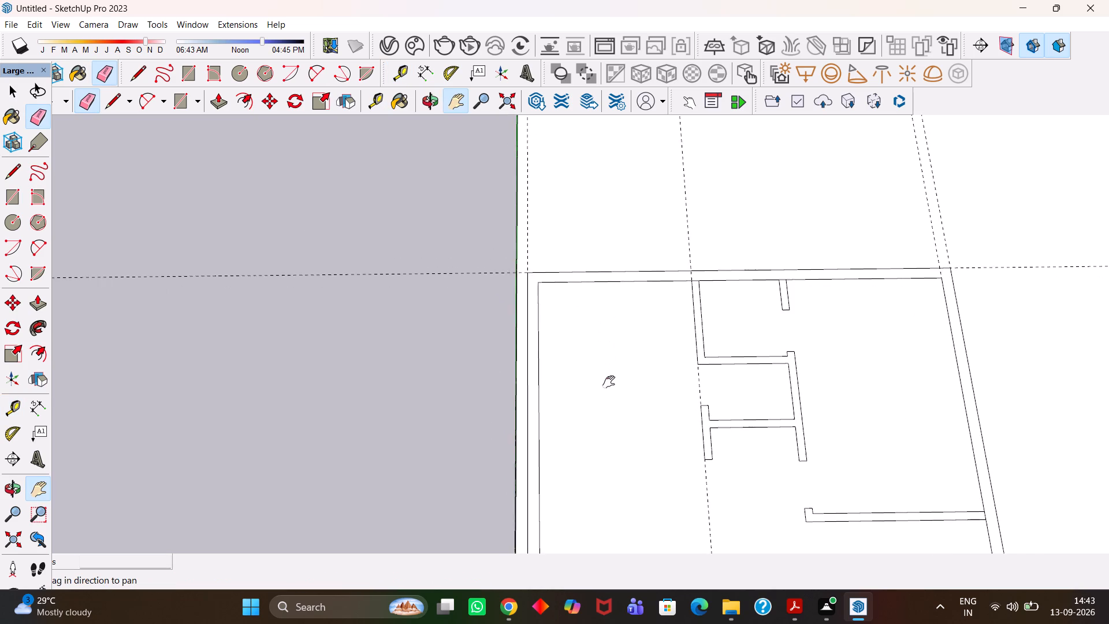
Measure from the partition-face guide to the inner face of the outer wall beside the green axis.
drag(621, 402, 565, 324)
scroll(565, 323, down, 2)
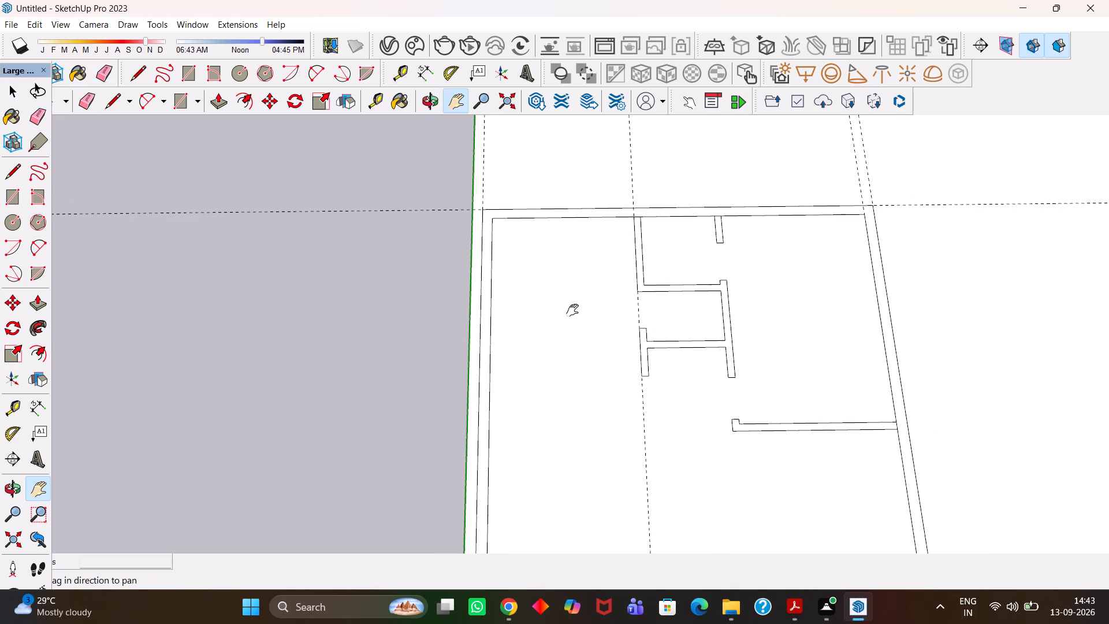
scroll(579, 310, up, 1)
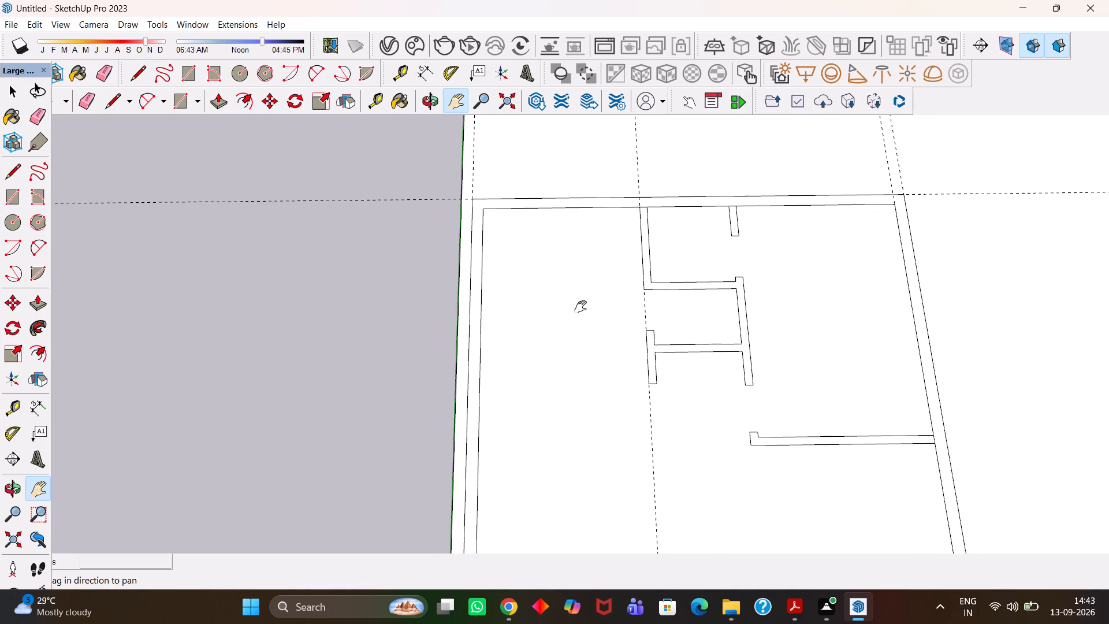
scroll(580, 307, up, 2)
scroll(580, 307, down, 3)
drag(597, 295, 564, 328)
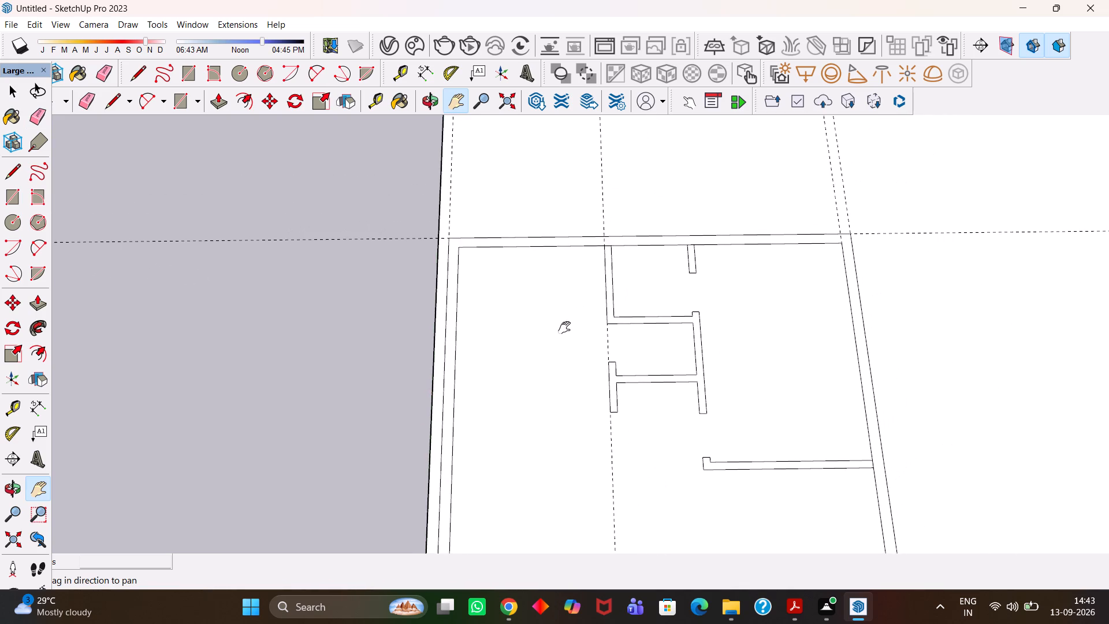
drag(564, 328, 564, 328)
scroll(564, 328, up, 1)
key(t)
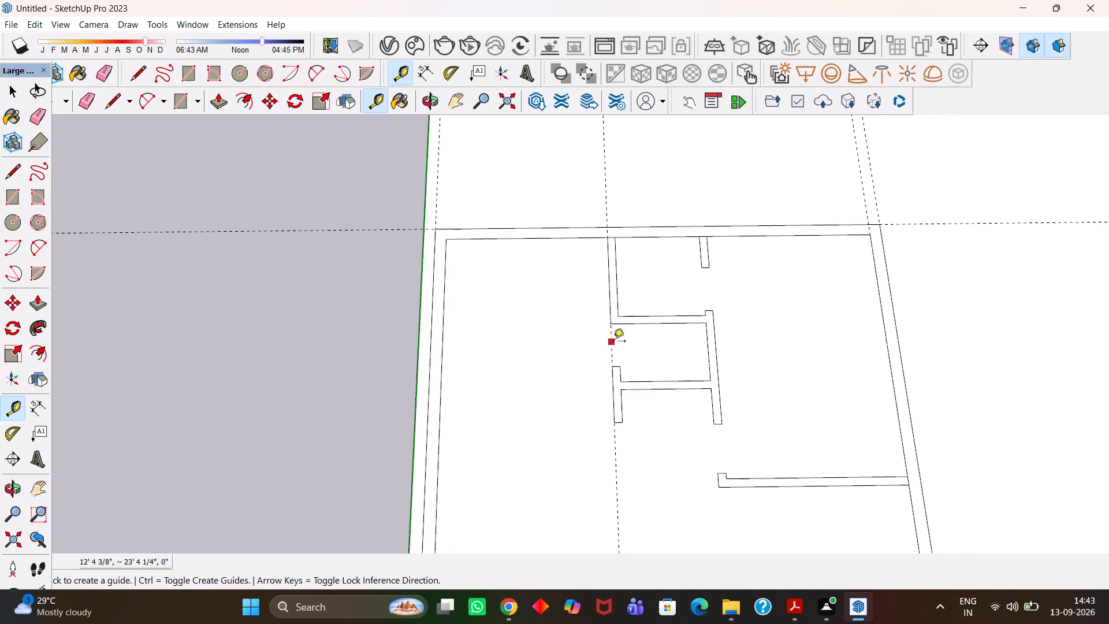
click(613, 342)
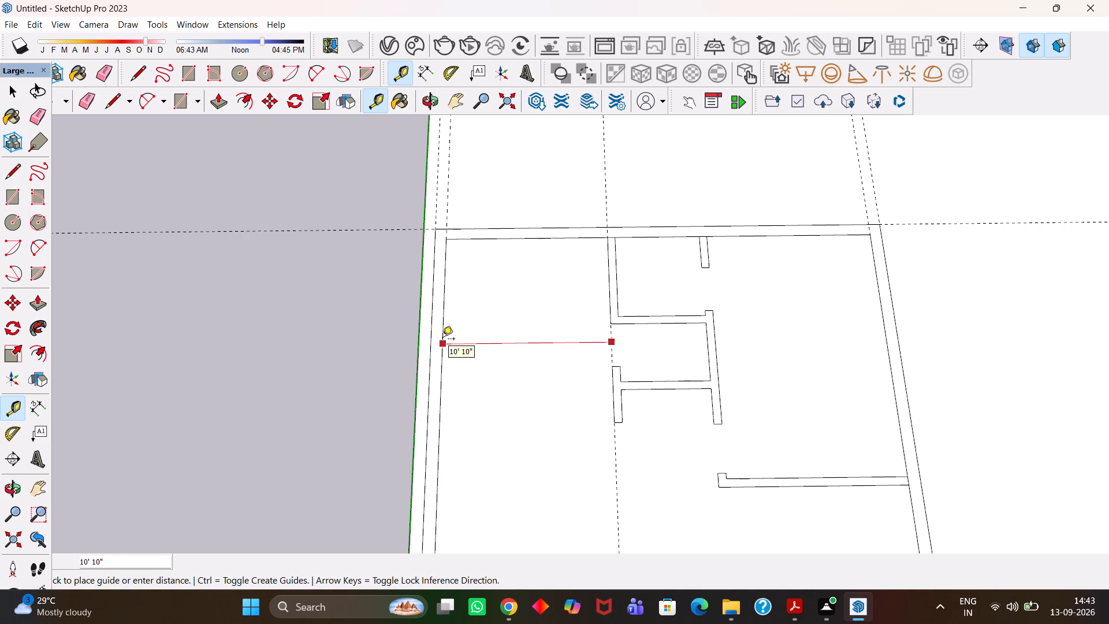
key(t)
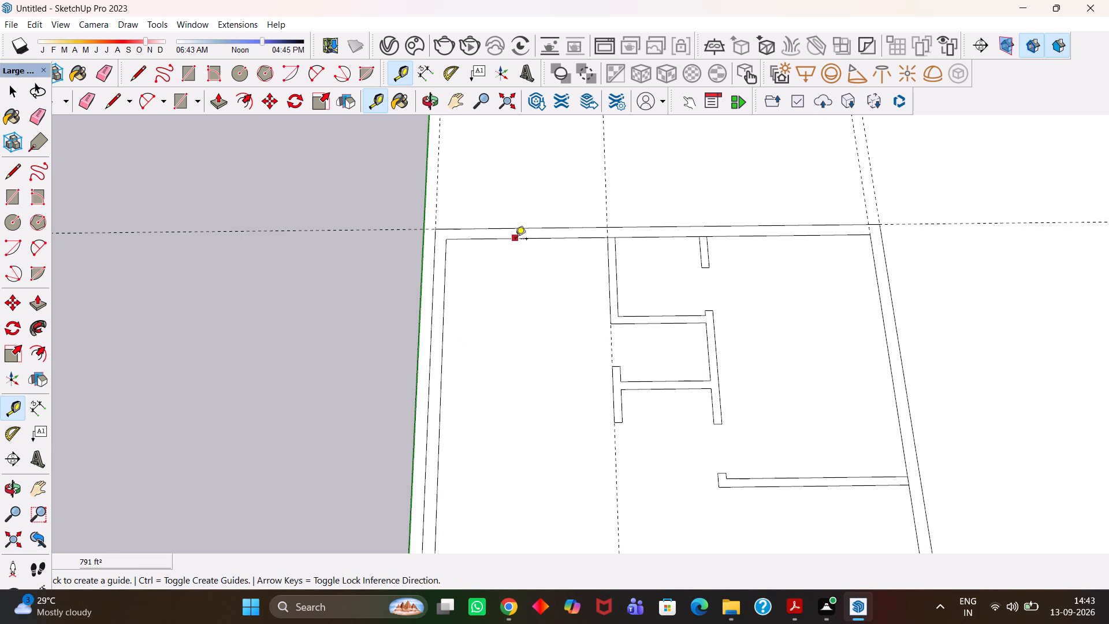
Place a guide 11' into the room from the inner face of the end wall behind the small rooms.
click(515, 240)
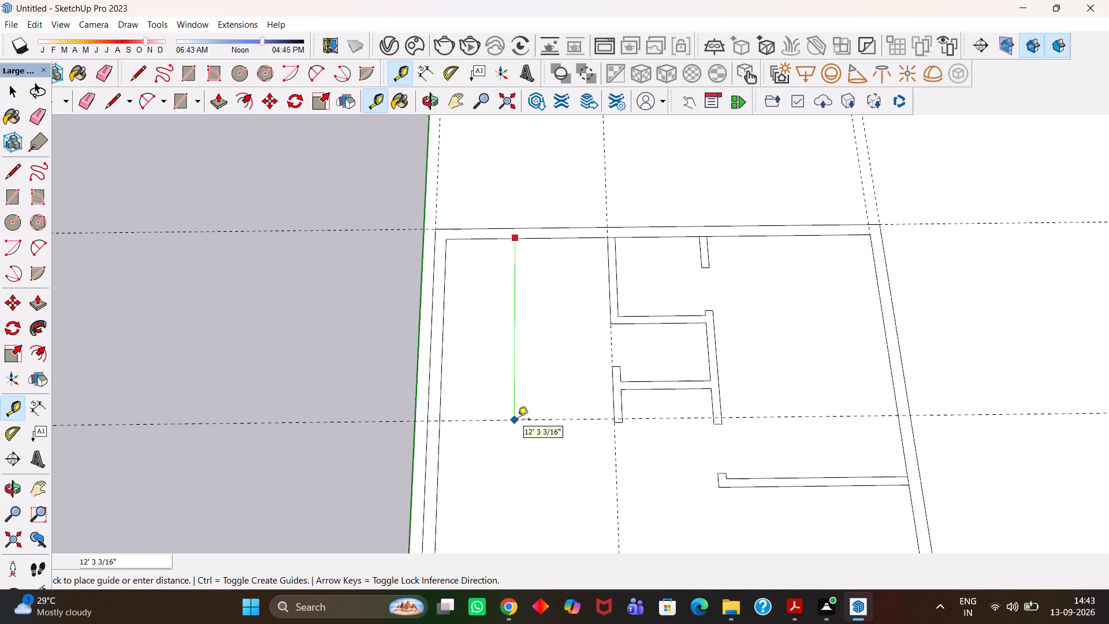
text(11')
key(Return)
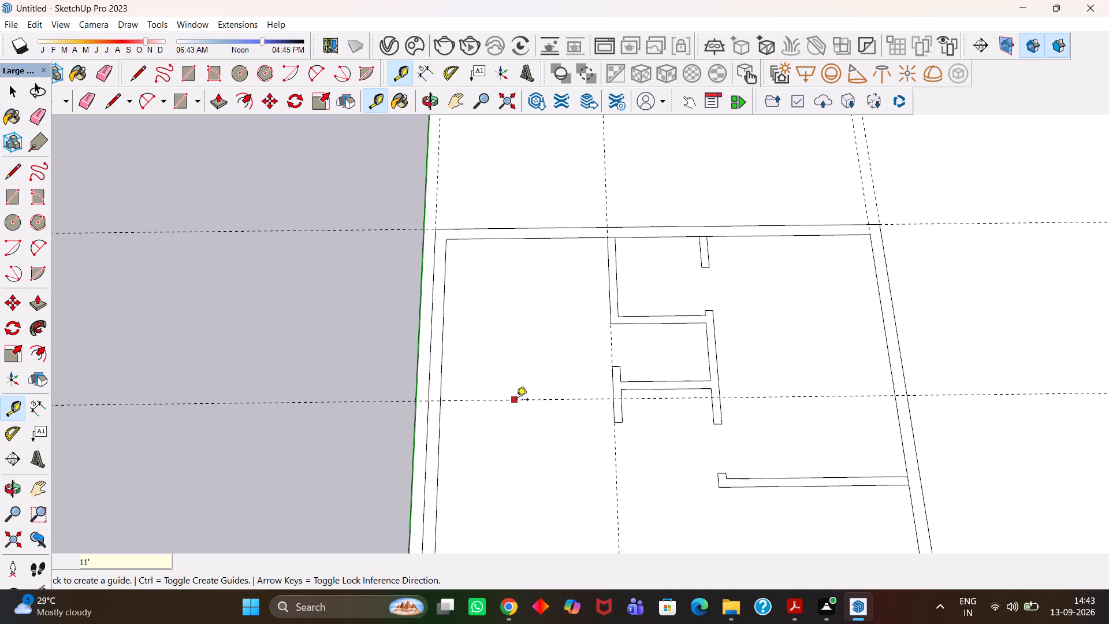
Measure from the end wall's inner face to the 11' guide, and from the green-axis-side outer wall to the partition-face guide.
click(529, 399)
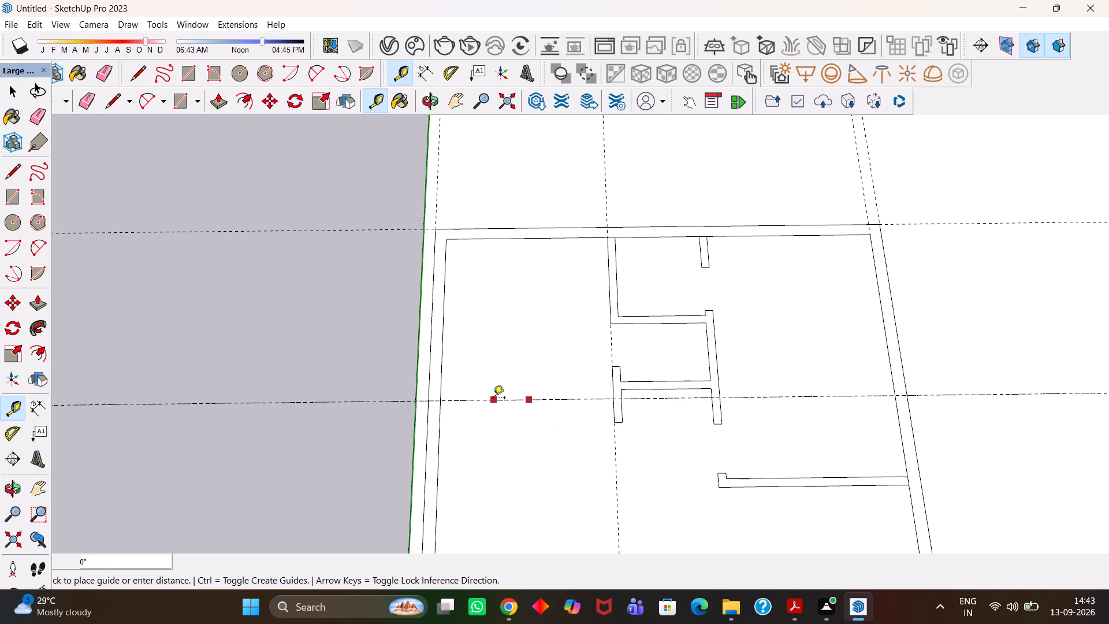
key(Escape)
click(538, 239)
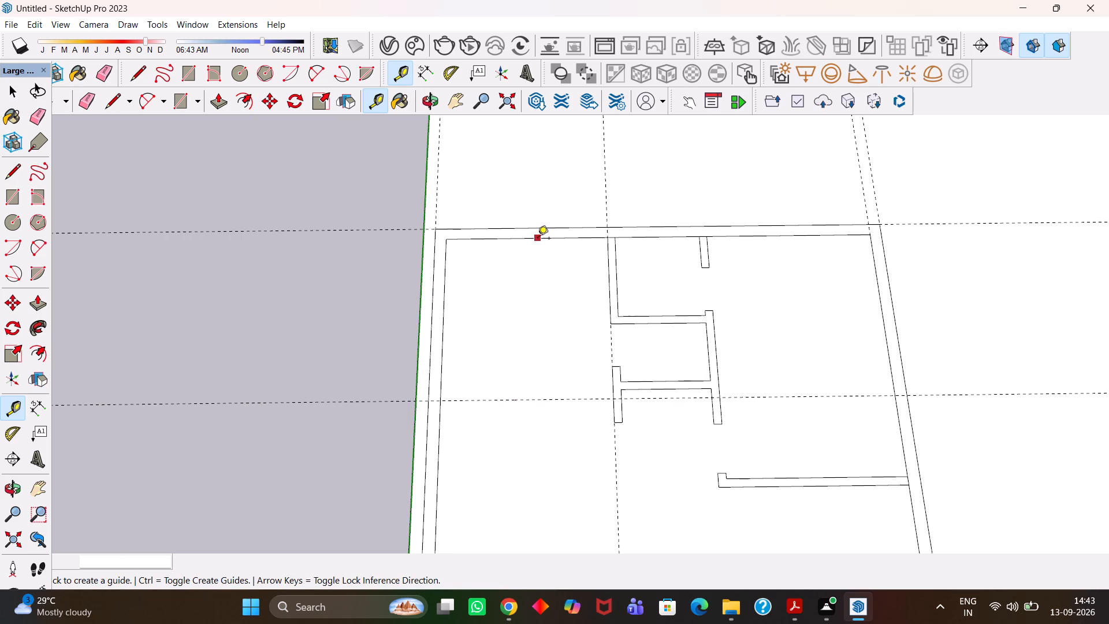
key(t)
click(559, 395)
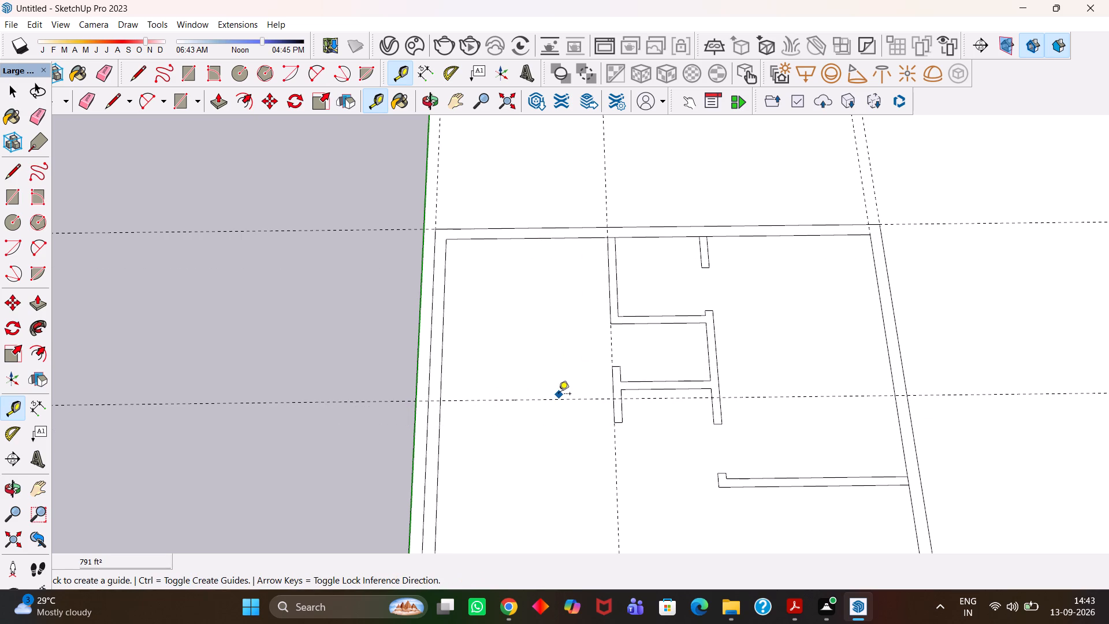
key(space)
text(t)
click(556, 396)
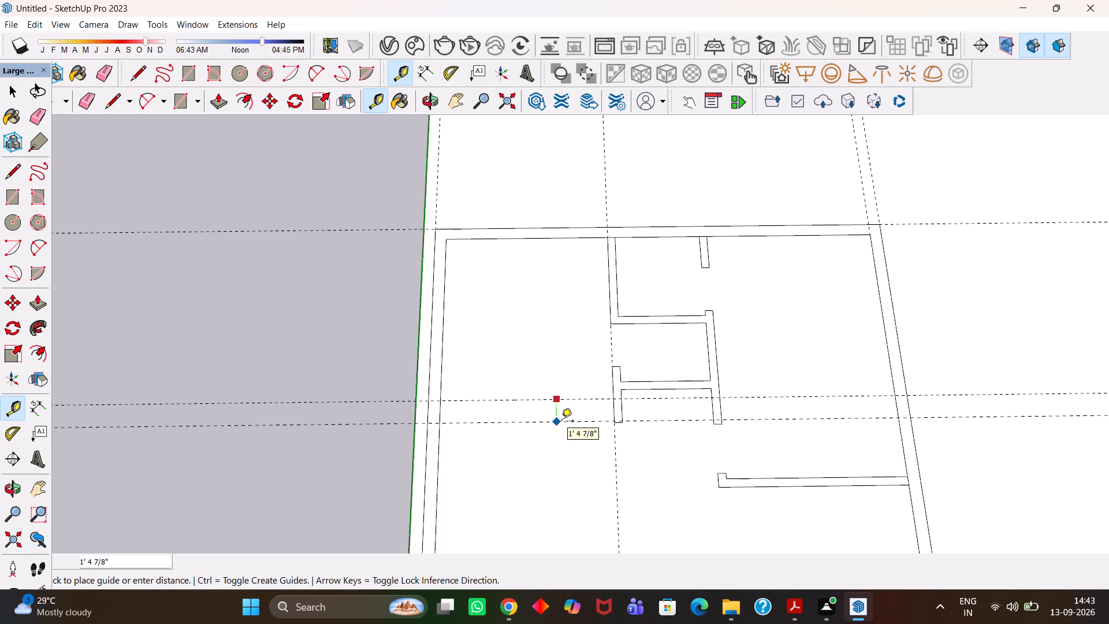
key(Escape)
key(Escape)
click(614, 348)
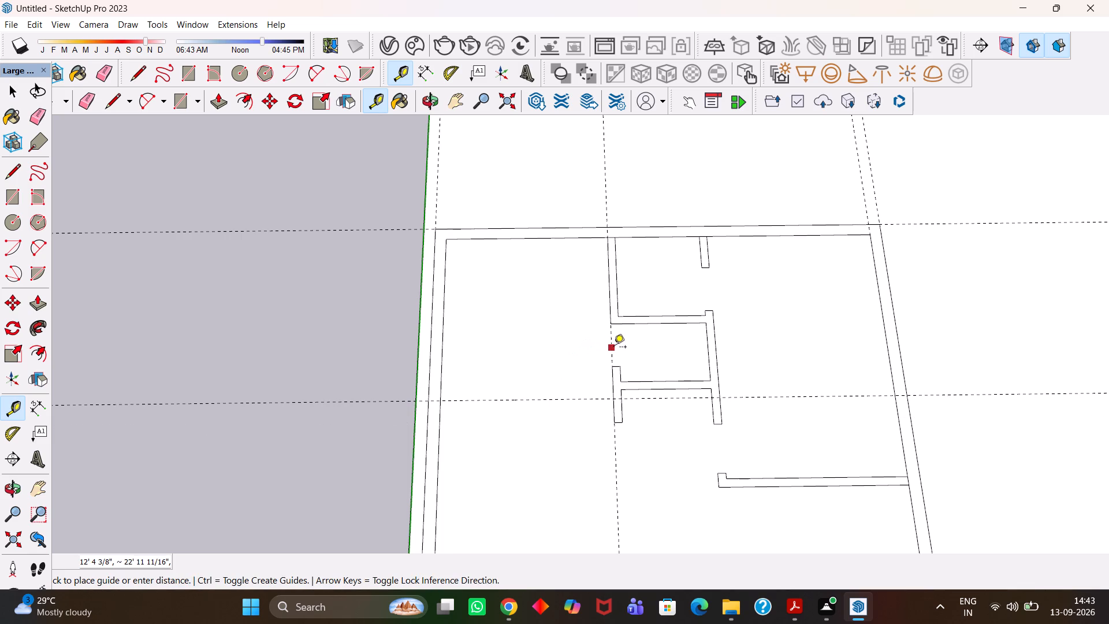
key(Escape)
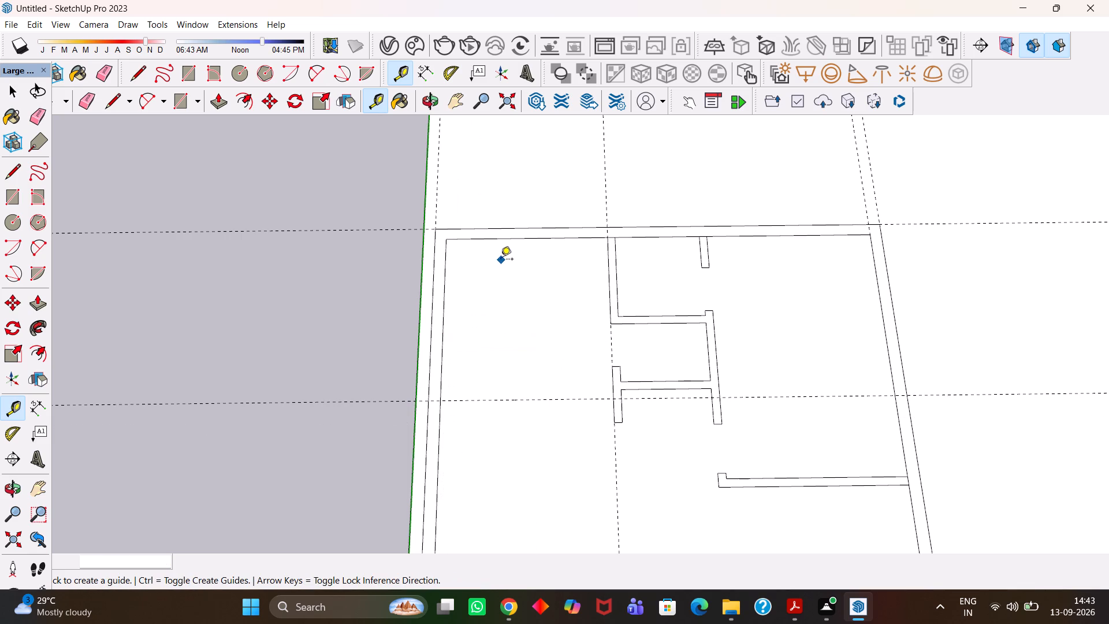
click(503, 240)
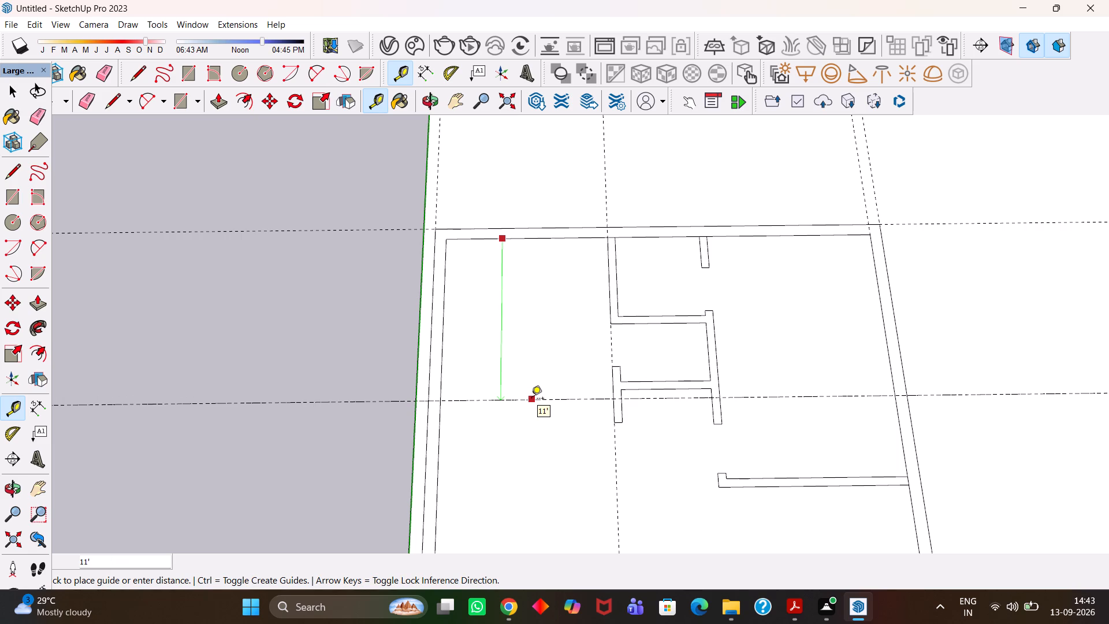
key(Escape)
click(444, 344)
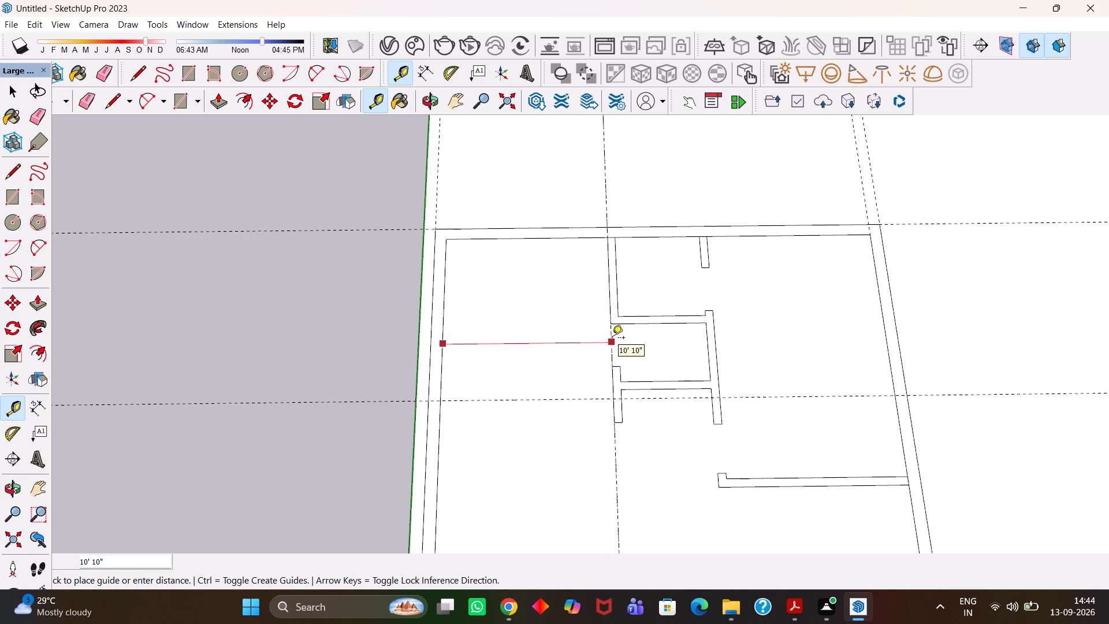
key(t)
Place a guide 16' from the end wall's inner face, and another 6" beyond it along the existing cross partition's far face.
click(548, 239)
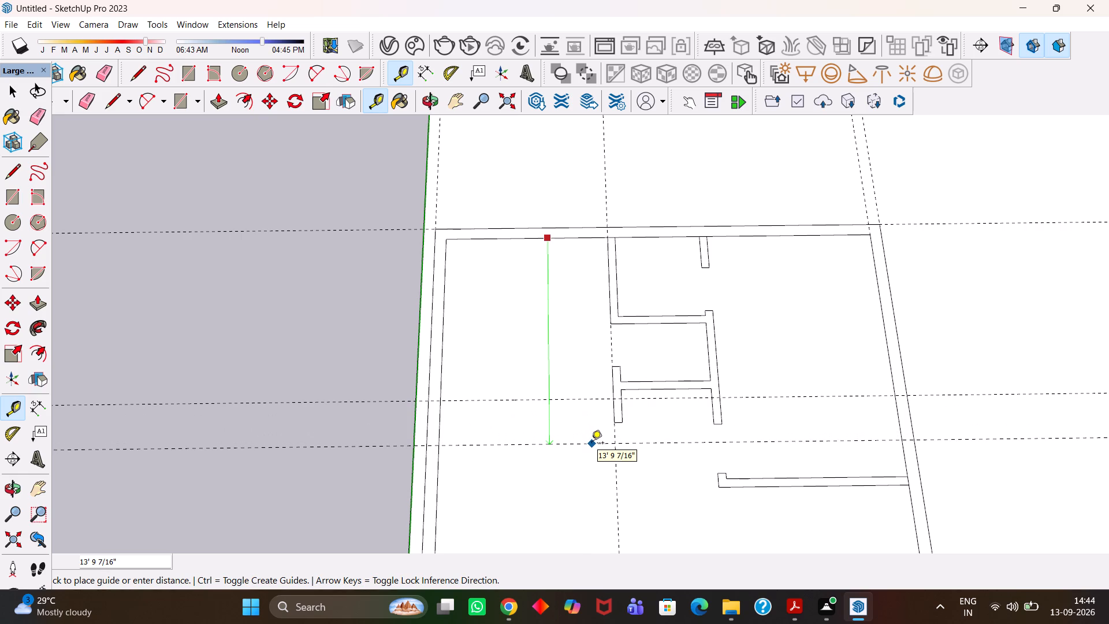
text(16')
key(Return)
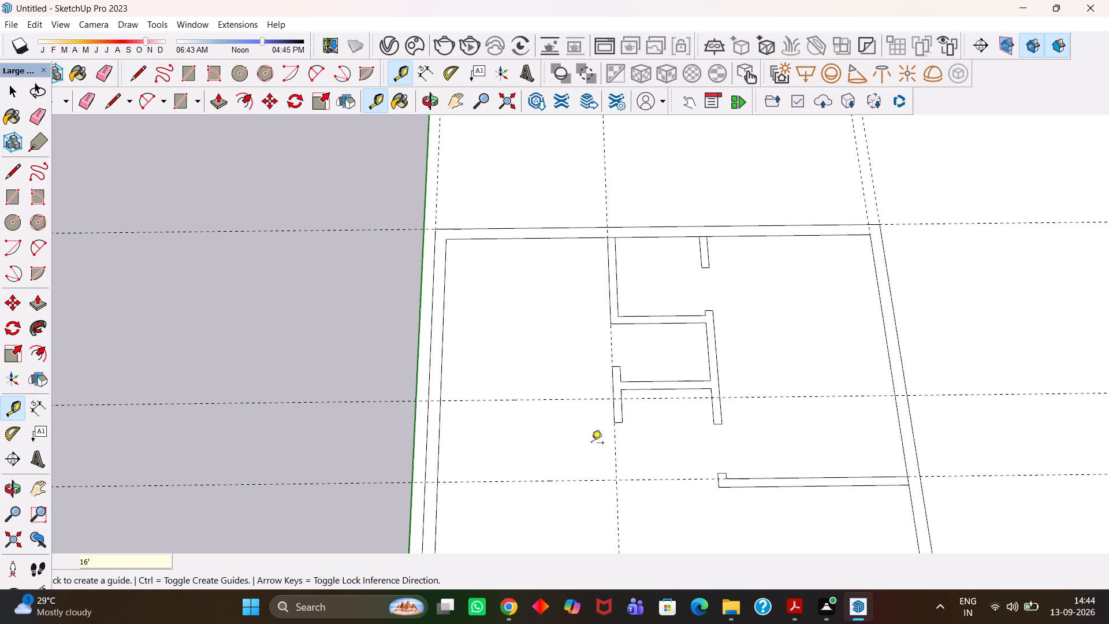
click(654, 481)
click(728, 486)
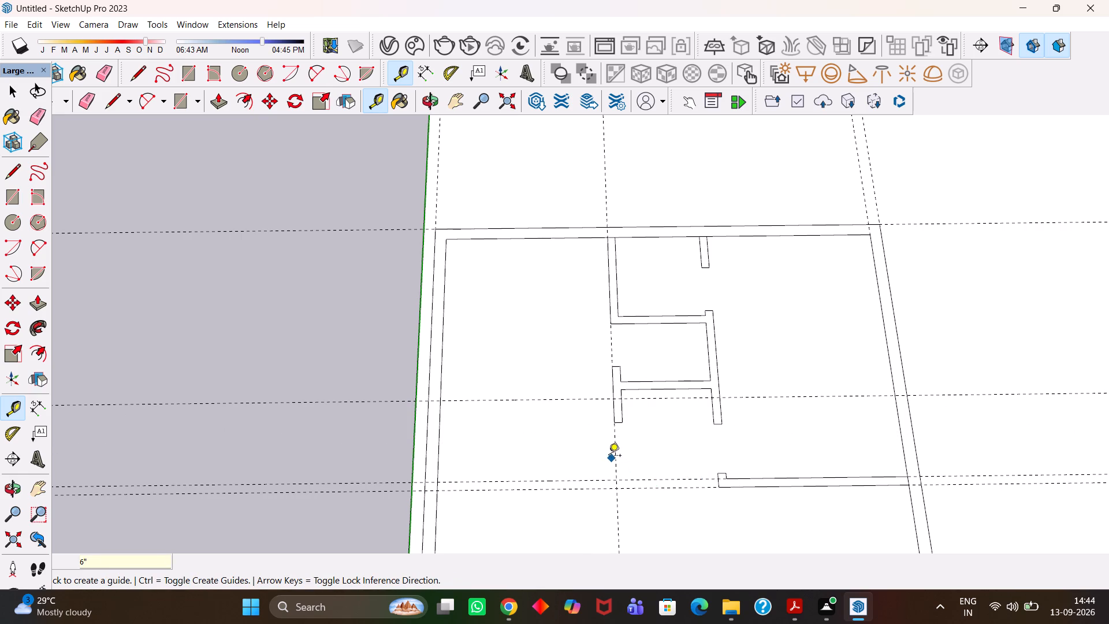
Erase the 11' guide and the guide along the small rooms' green-axis-side partition face.
key(e)
drag(546, 388, 546, 409)
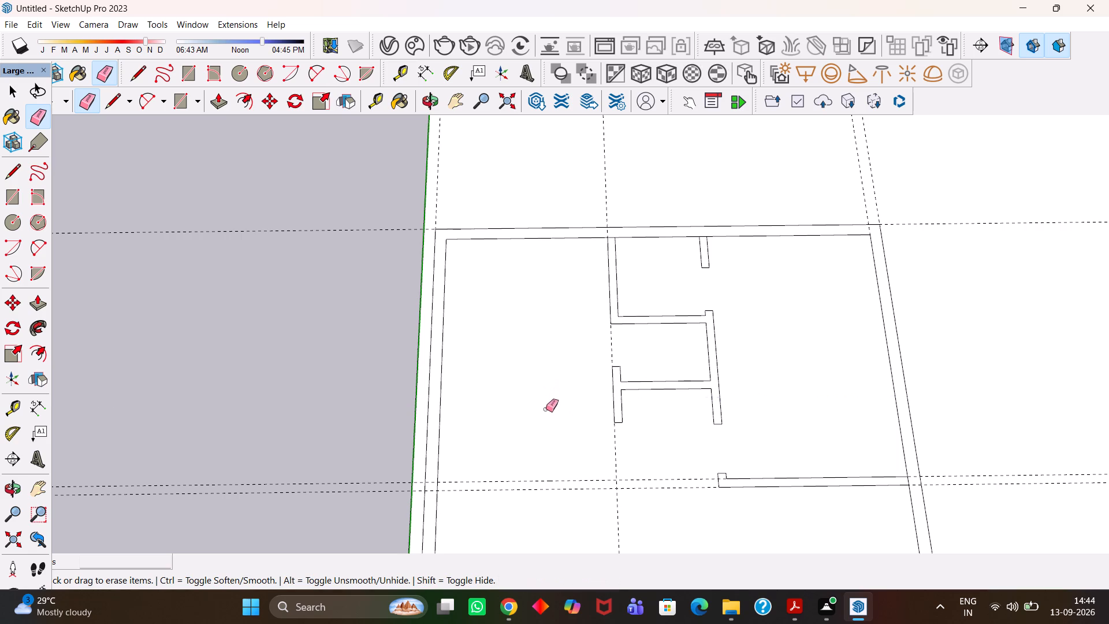
drag(620, 354, 605, 354)
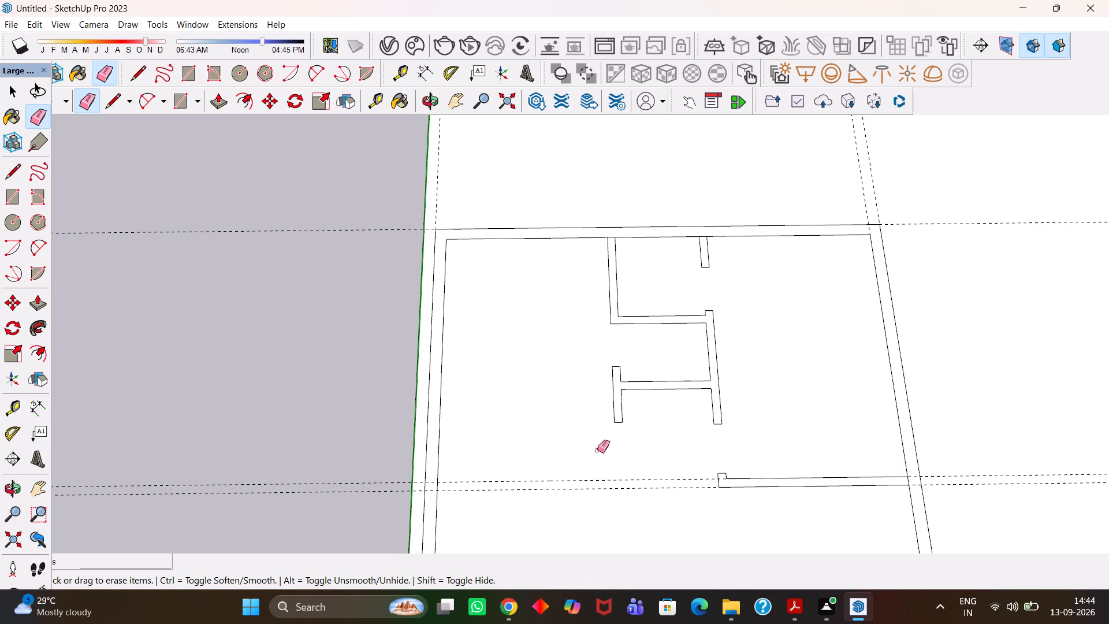
Place guides along both faces of the short partition wall on the small rooms' green-axis side.
key(t)
scroll(612, 432, up, 1)
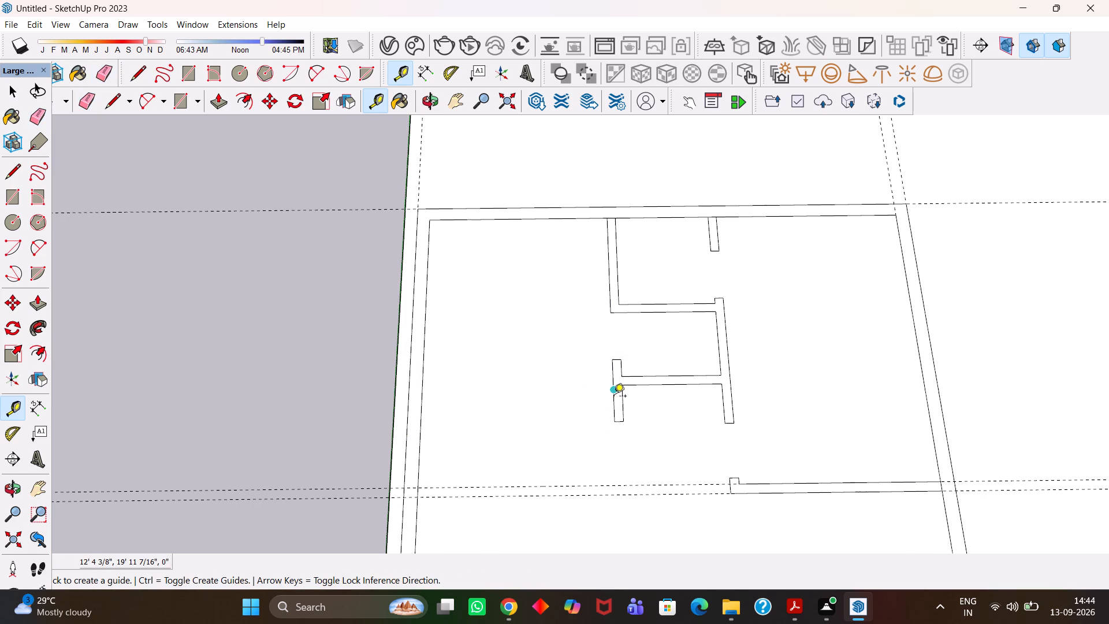
double_click(614, 397)
double_click(622, 399)
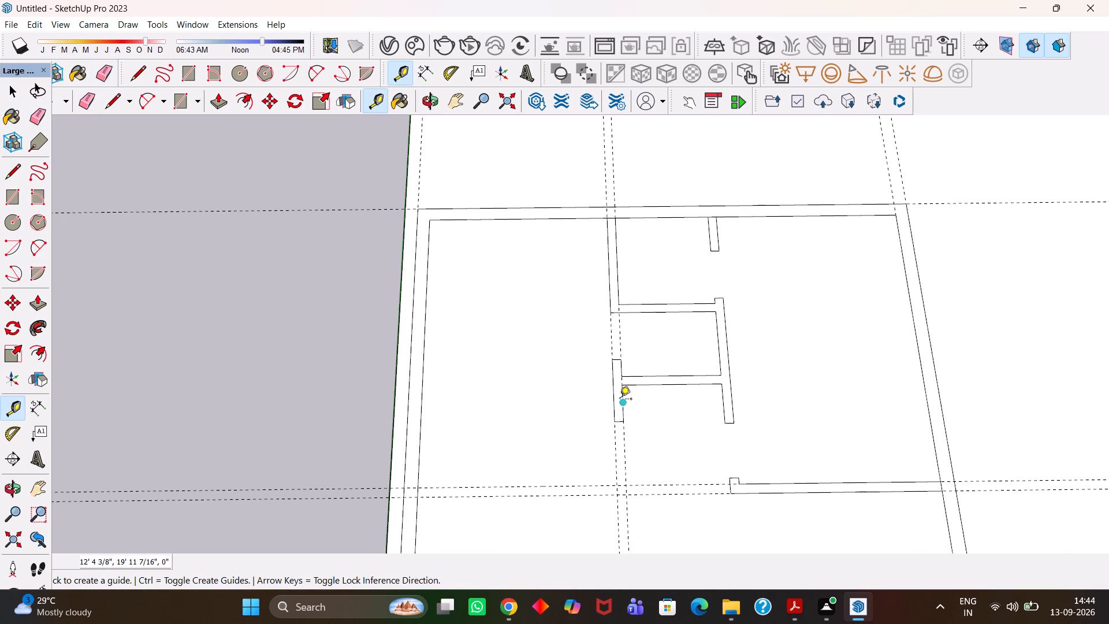
Draw a 6" by 11' 4" wall rectangle from the green-axis-side outer wall's inner face to the short partition's far-face guide.
scroll(558, 469, up, 2)
key(r)
scroll(471, 454, down, 3)
click(409, 481)
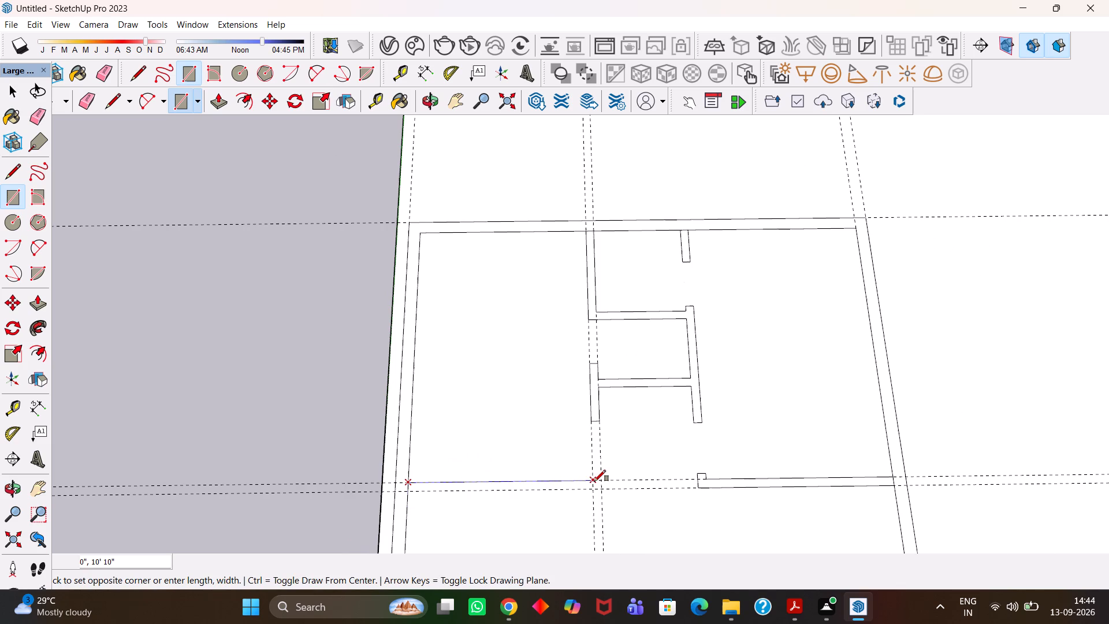
click(600, 487)
click(601, 489)
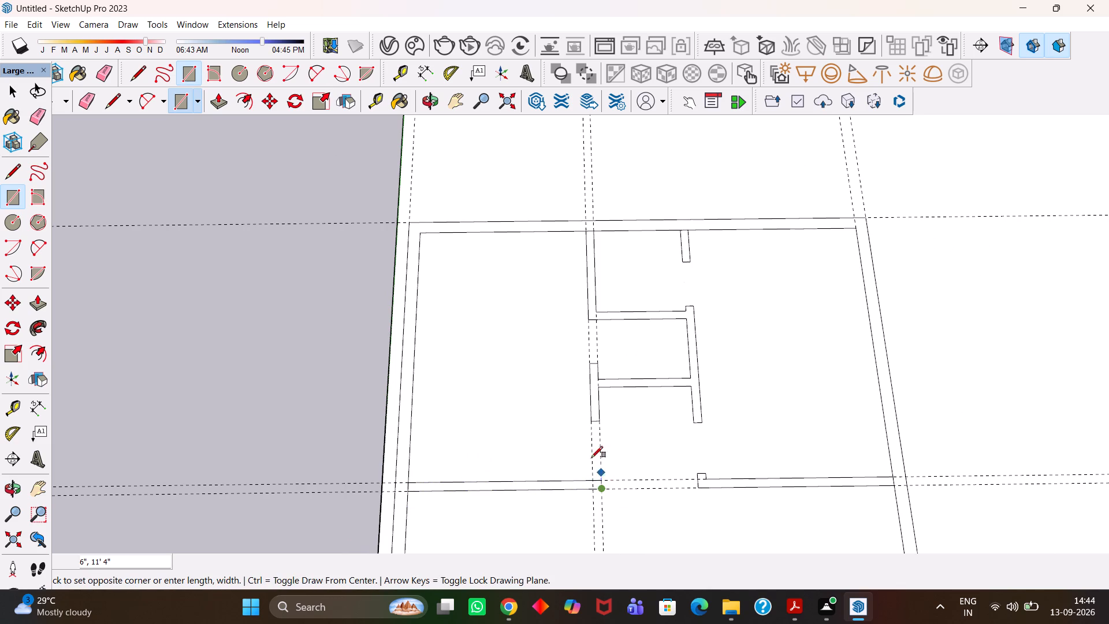
key(space)
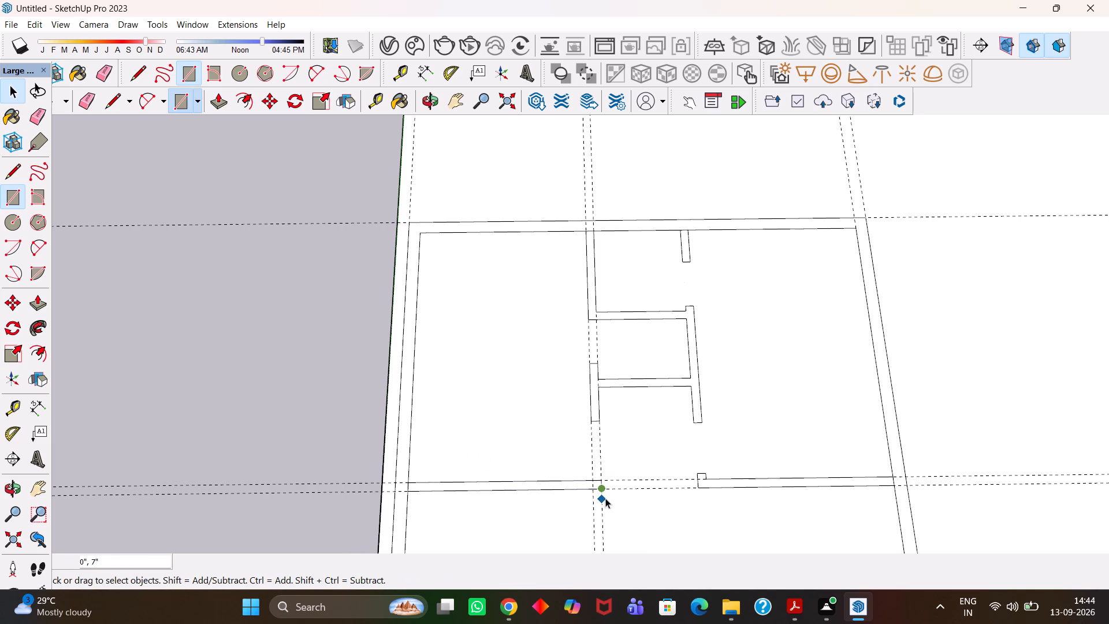
Erase the two guides along the new cross wall and the two guides along the short partition's faces.
key(e)
drag(629, 479, 639, 514)
drag(617, 463, 553, 455)
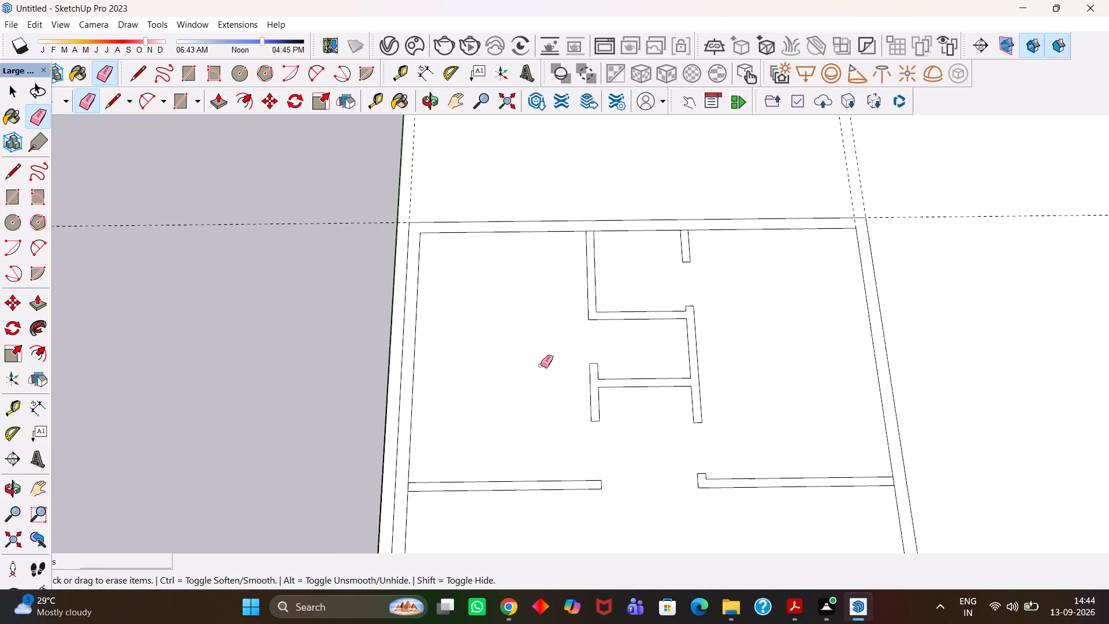
Erase the end-wall edge segments closing off the two partitions of the small room so the walls join.
scroll(539, 343, down, 4)
scroll(556, 292, up, 5)
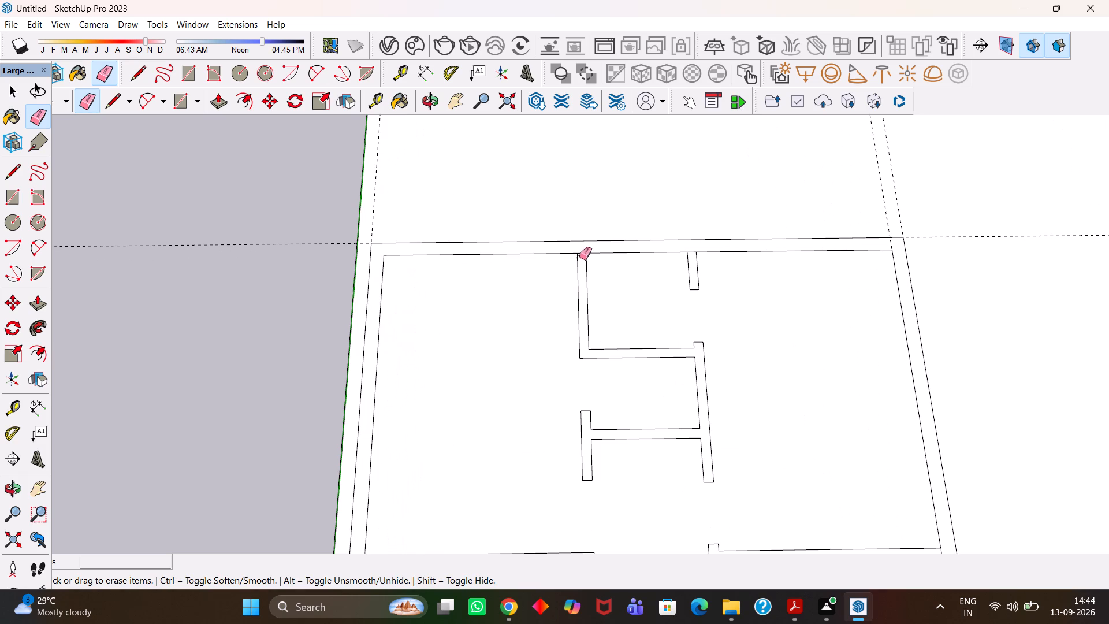
click(582, 252)
scroll(582, 252, down, 4)
key(h)
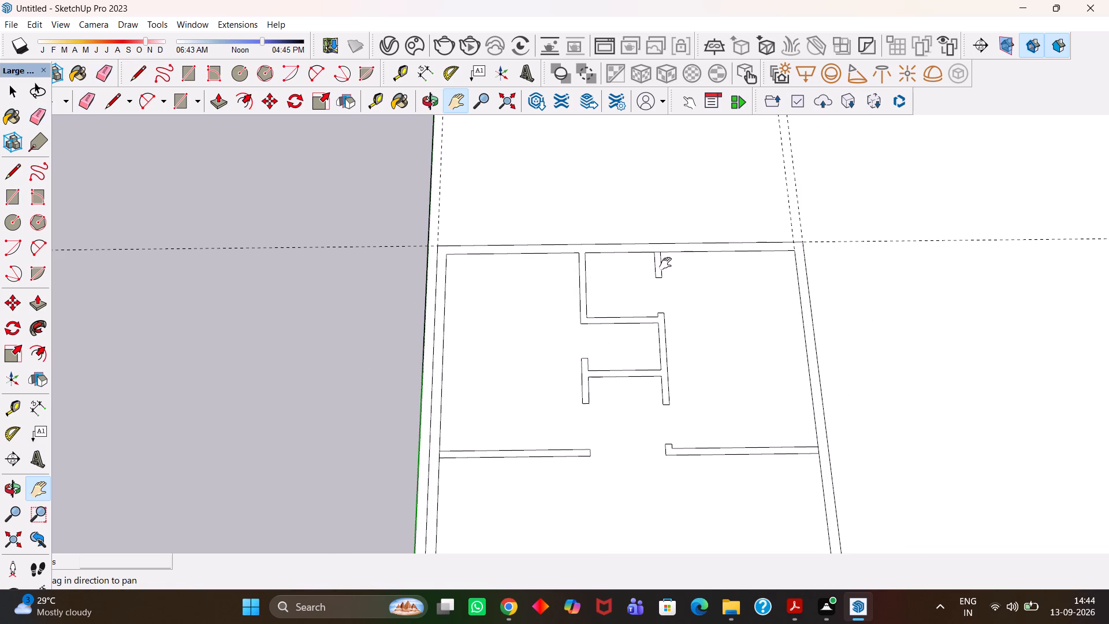
scroll(665, 262, up, 6)
key(e)
click(653, 244)
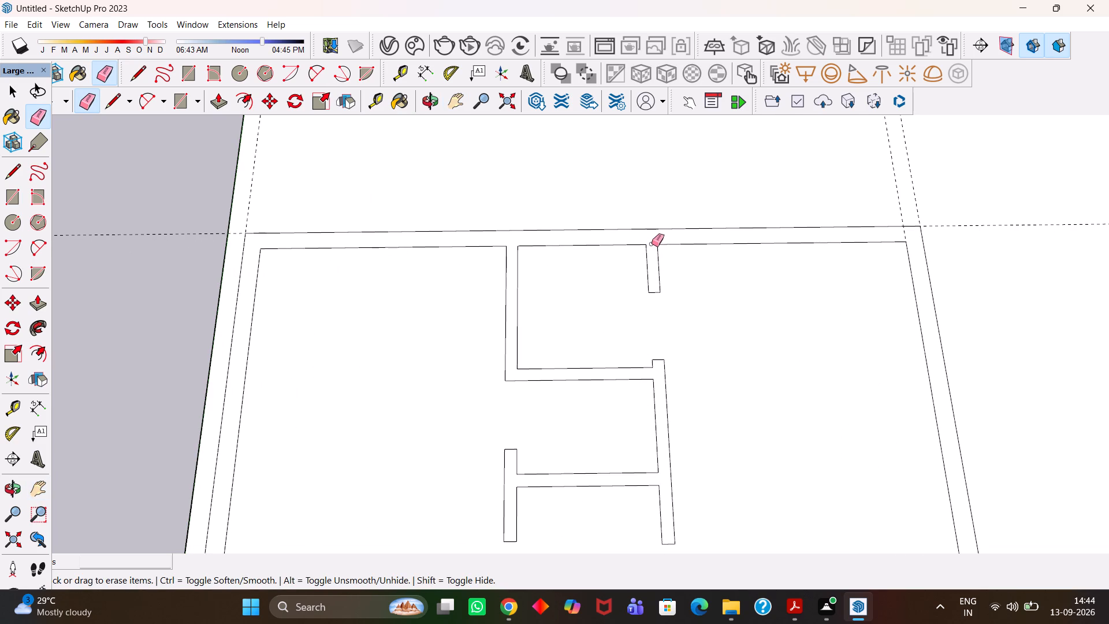
Erase the inner edge segments of both side outer walls where the two cross partitions meet them.
key(h)
scroll(652, 244, down, 4)
drag(549, 347, 638, 239)
scroll(424, 397, up, 7)
key(e)
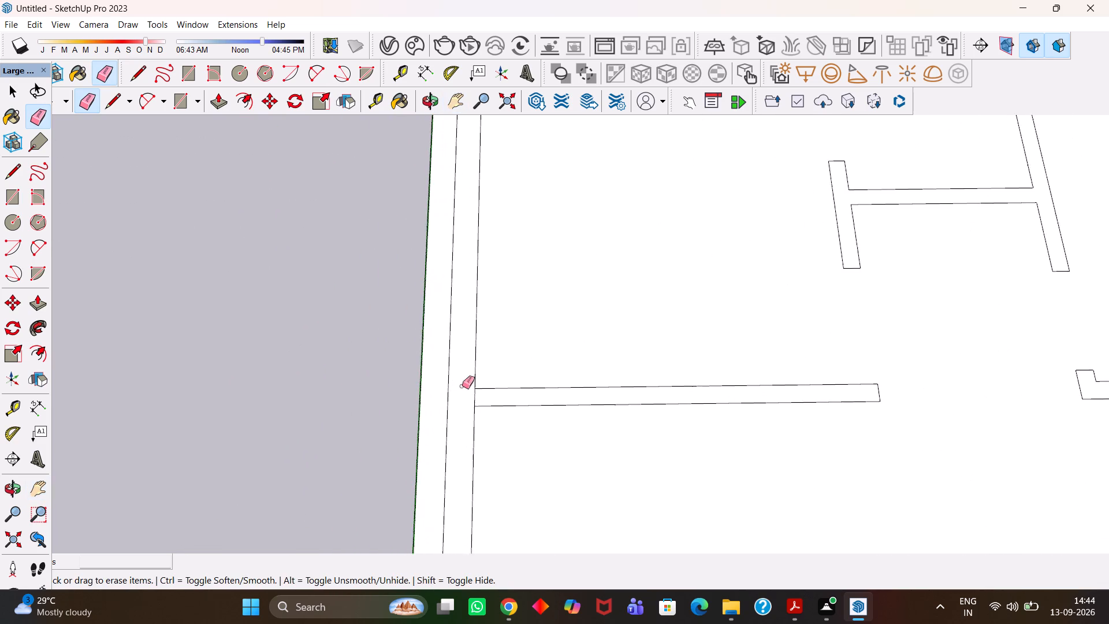
scroll(462, 386, up, 1)
drag(477, 396, 460, 398)
scroll(490, 397, down, 7)
key(h)
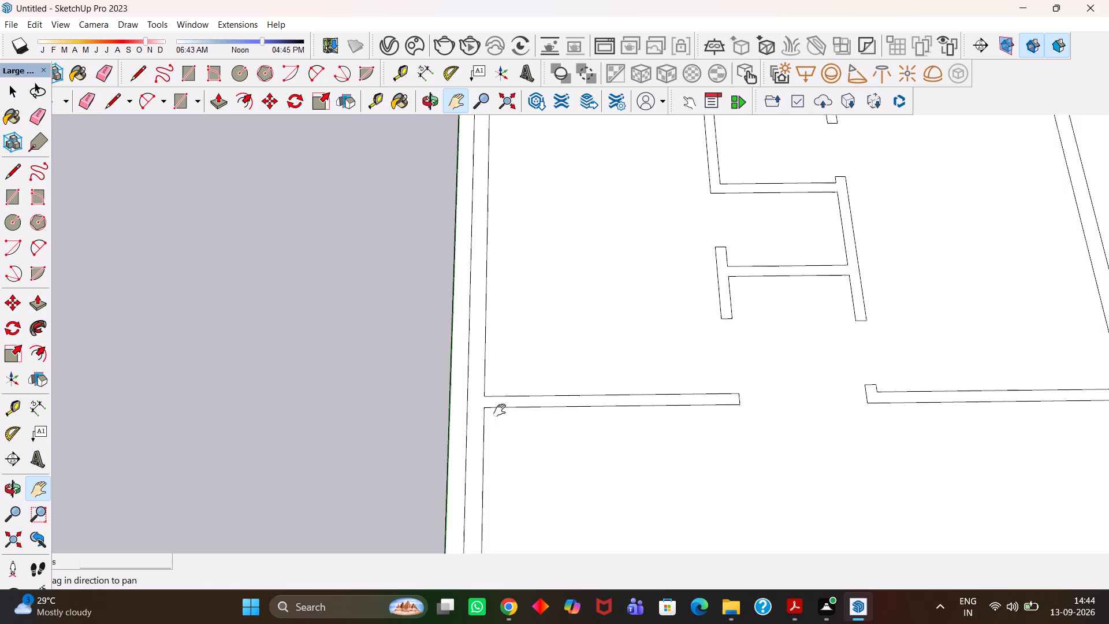
scroll(500, 410, down, 6)
drag(783, 367, 752, 354)
scroll(786, 382, up, 6)
key(e)
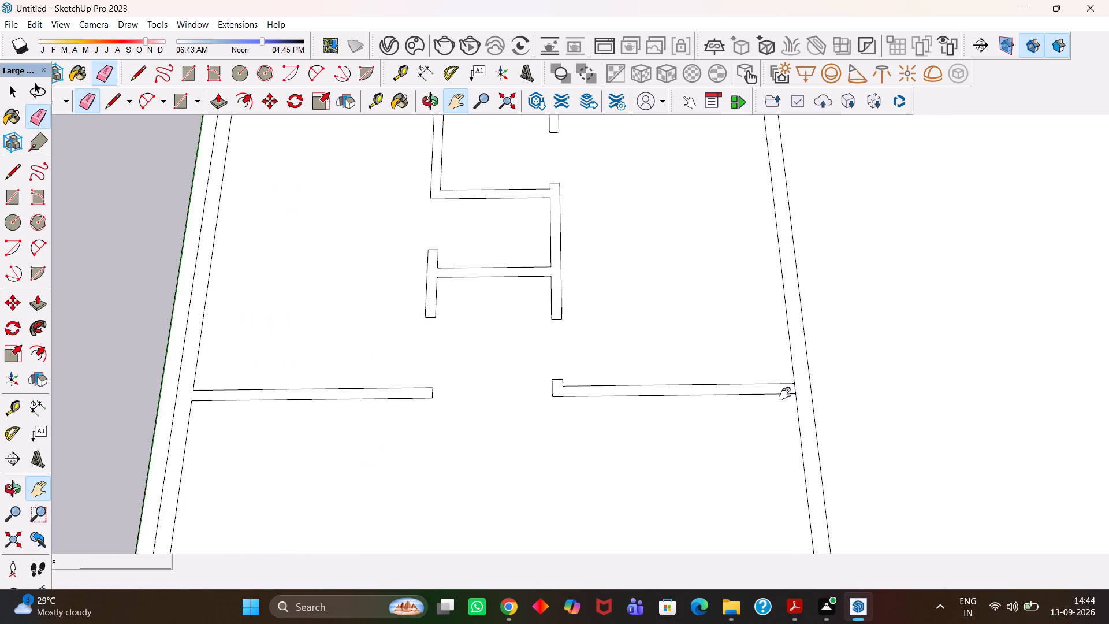
scroll(791, 395, up, 2)
click(795, 388)
scroll(797, 388, down, 3)
key(h)
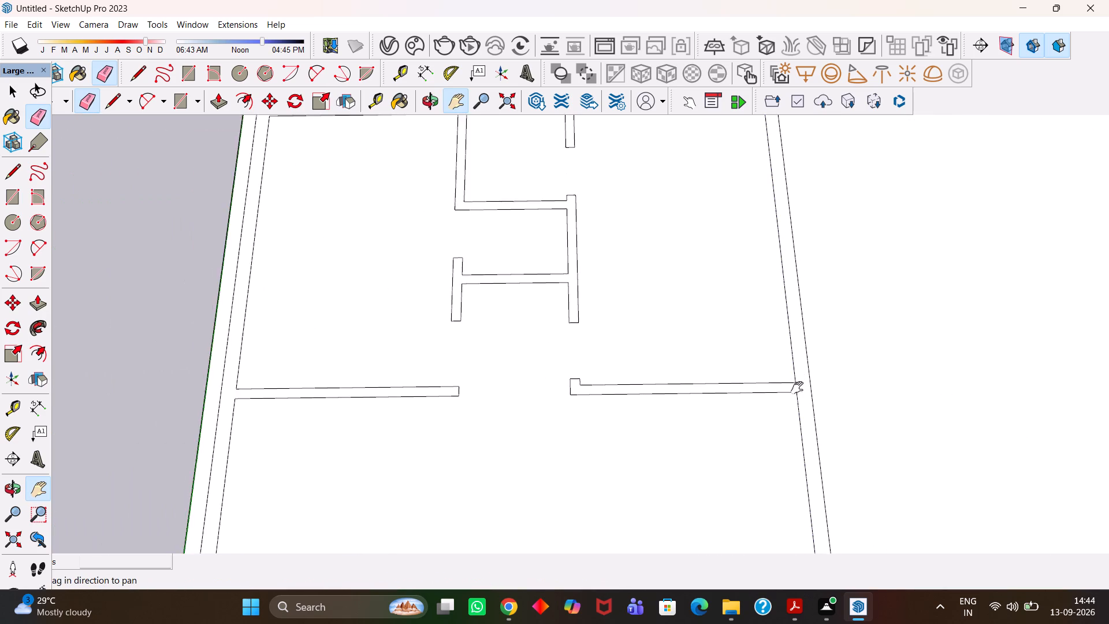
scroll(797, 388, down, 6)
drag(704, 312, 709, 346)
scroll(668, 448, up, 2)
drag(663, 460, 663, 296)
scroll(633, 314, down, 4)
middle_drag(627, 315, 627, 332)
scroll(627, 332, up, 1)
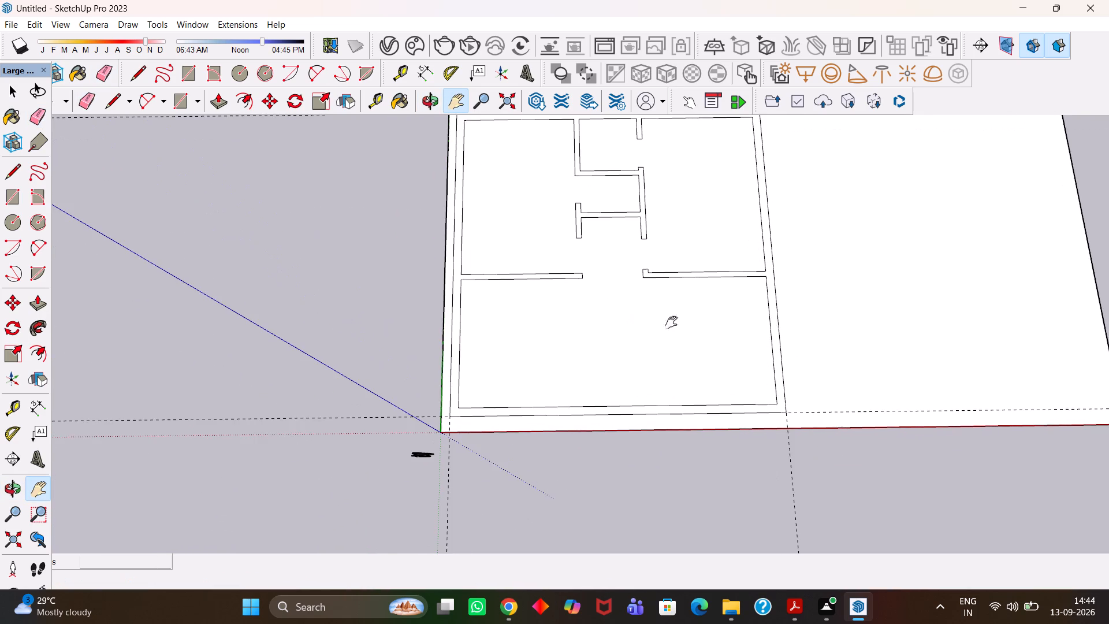
Examine the whole wall layout on the plot from several angles and distances.
scroll(693, 320, up, 2)
drag(720, 298, 697, 477)
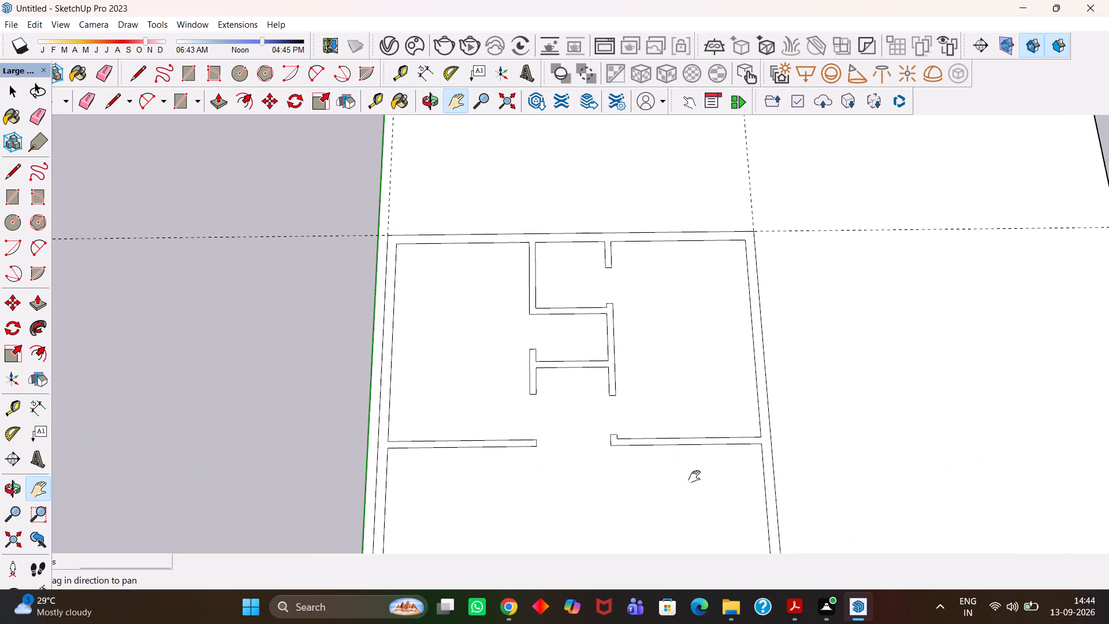
drag(700, 480, 695, 298)
middle_drag(663, 328, 652, 398)
middle_click(652, 396)
scroll(642, 367, down, 4)
middle_drag(731, 435, 669, 374)
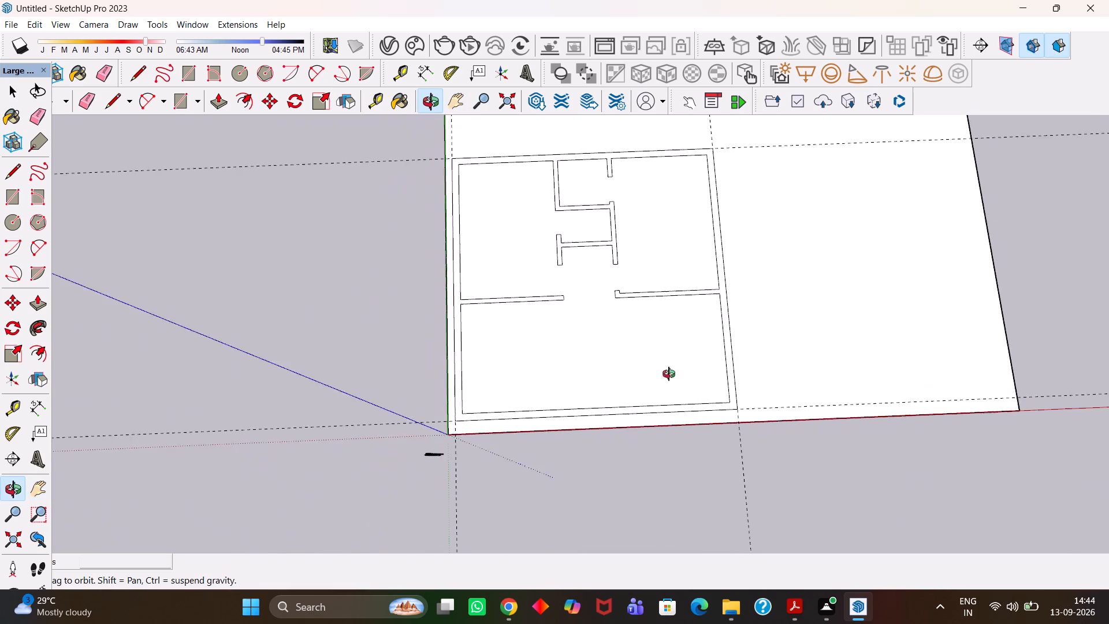
middle_drag(669, 374, 661, 341)
drag(673, 260, 684, 355)
scroll(684, 356, down, 4)
middle_drag(675, 346, 670, 427)
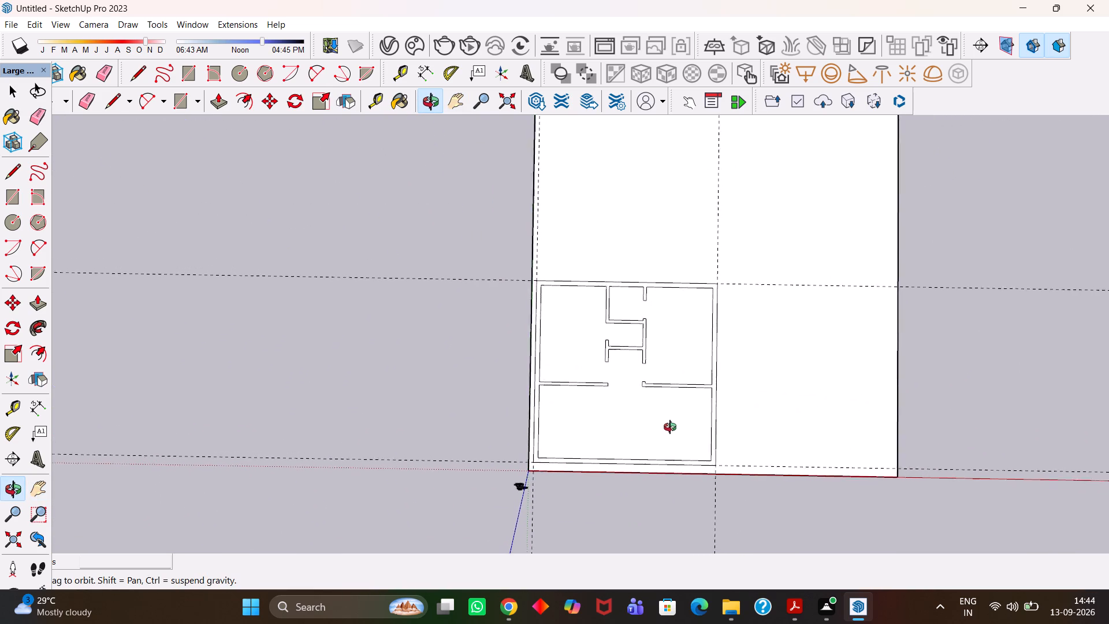
middle_drag(670, 427, 671, 426)
scroll(673, 425, up, 3)
key(h)
scroll(673, 425, down, 4)
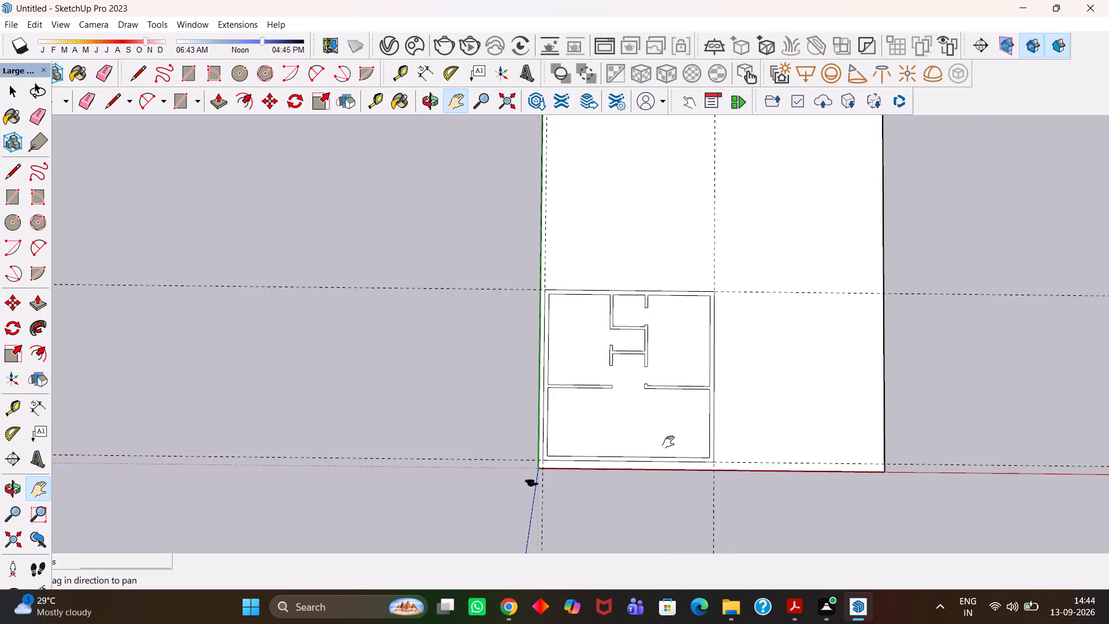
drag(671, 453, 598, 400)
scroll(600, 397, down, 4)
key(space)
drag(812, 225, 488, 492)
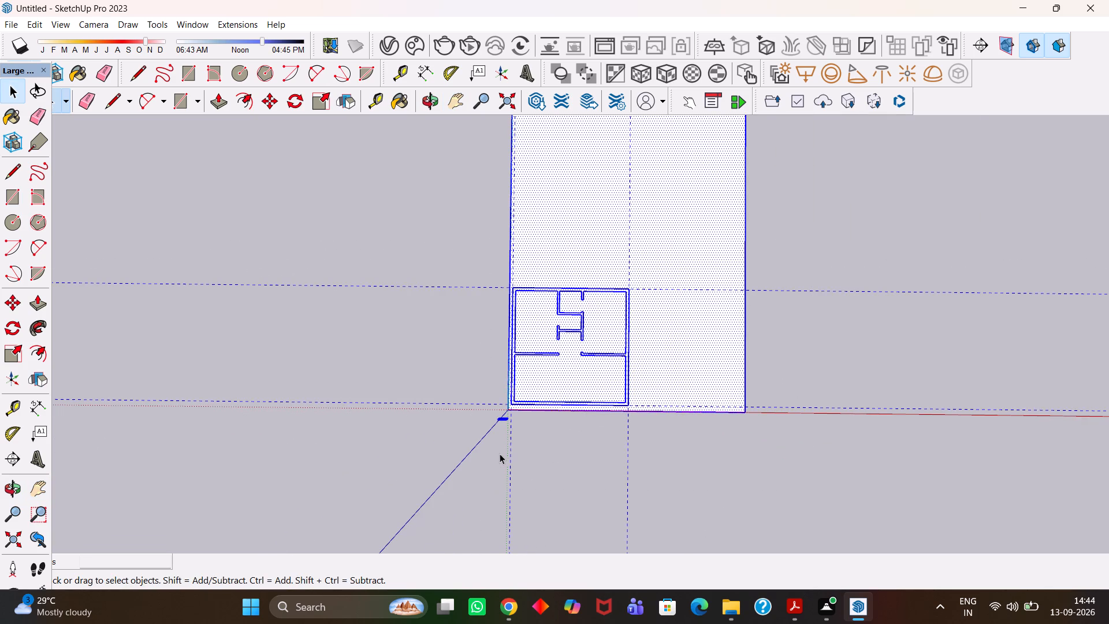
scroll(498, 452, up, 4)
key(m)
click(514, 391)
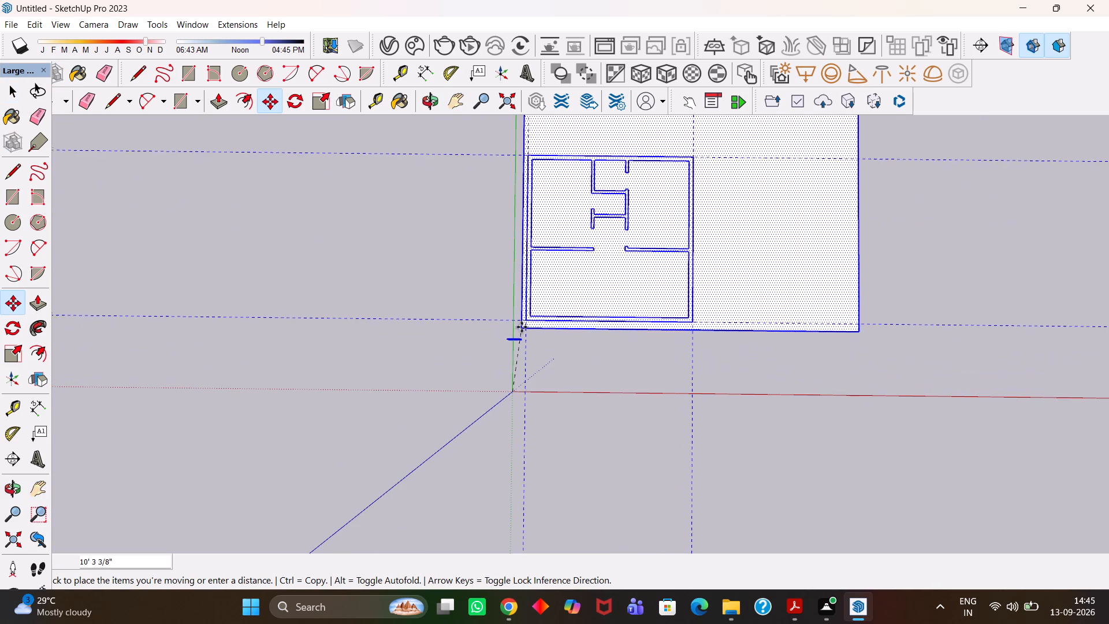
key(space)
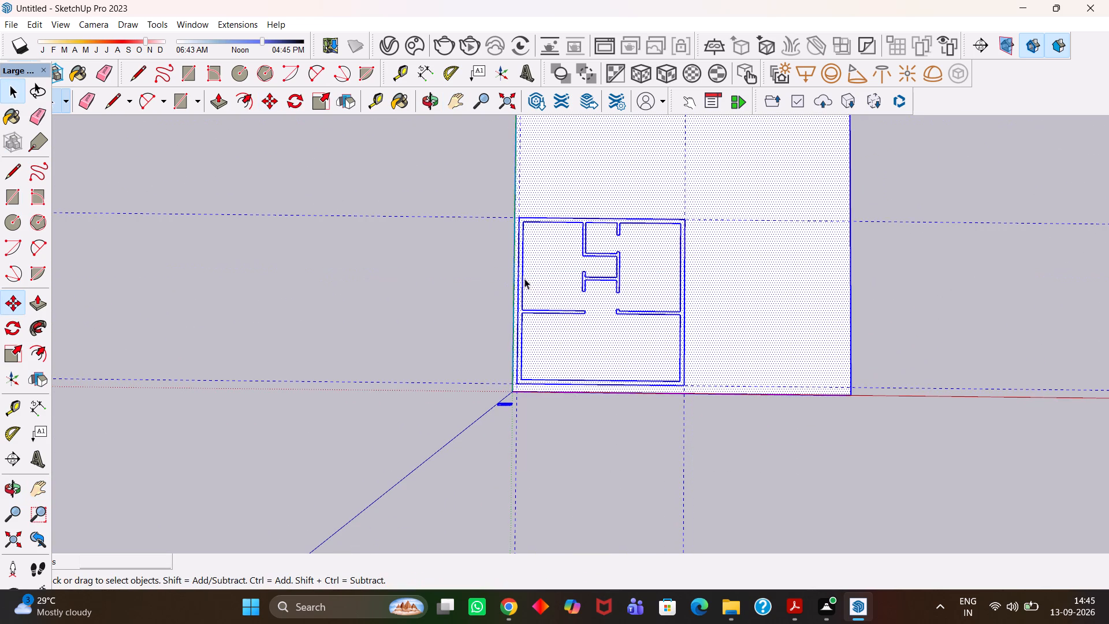
Delete the stray black mark lying beside the origin, outside the plot.
scroll(620, 371, down, 4)
scroll(565, 408, up, 9)
key(space)
click(532, 385)
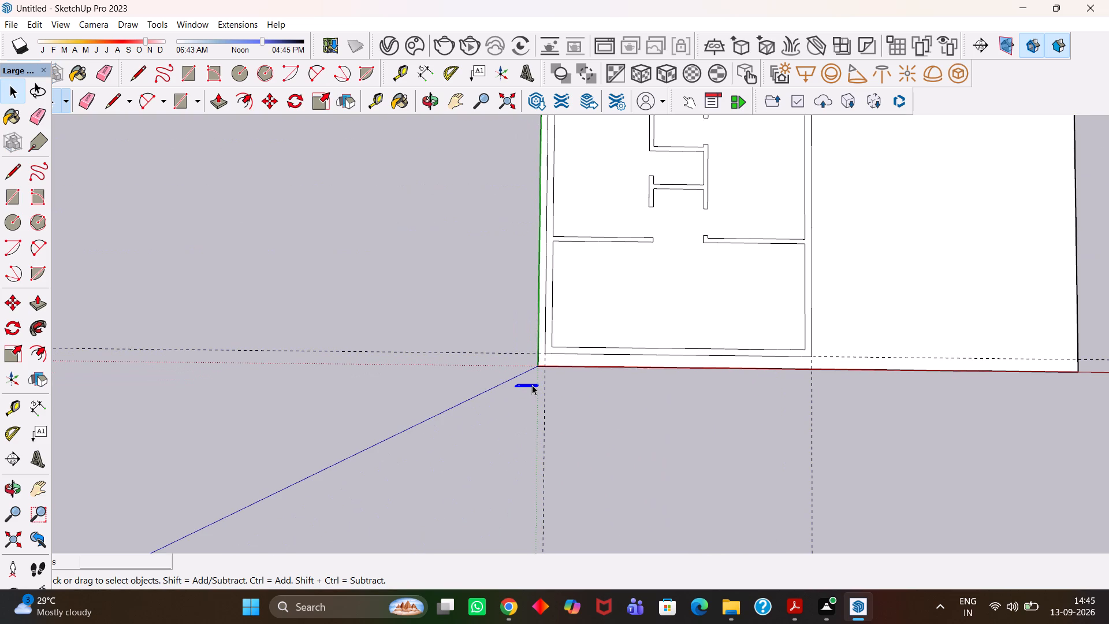
key(Delete)
click(616, 430)
Move the whole plot with its walls and guides about 39' 8" along the green axis, away from the origin.
scroll(615, 430, down, 5)
key(h)
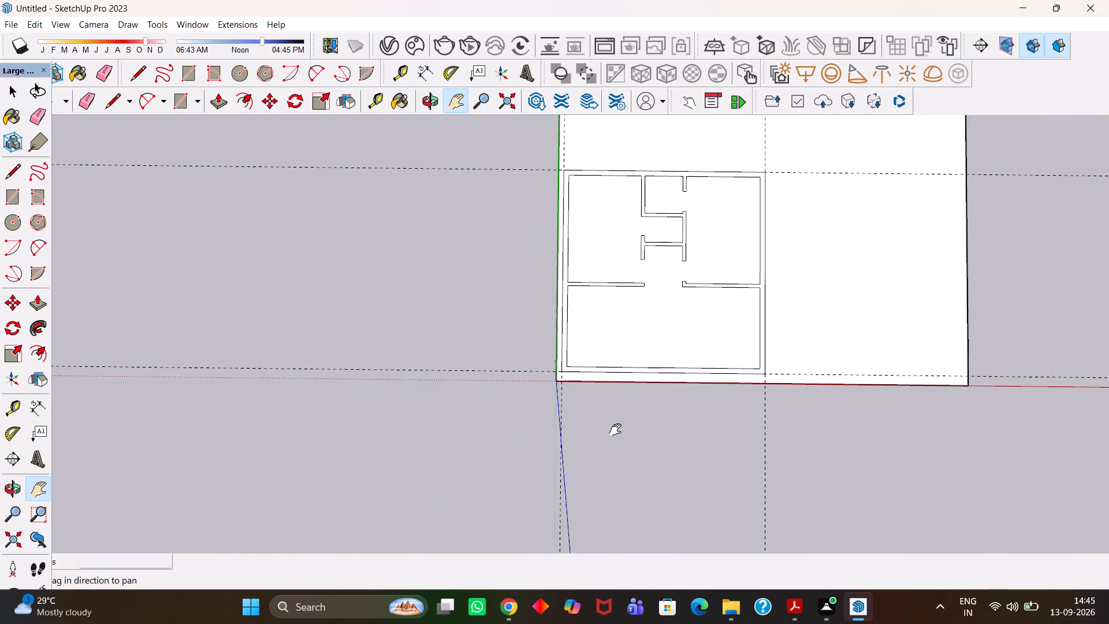
scroll(615, 430, down, 12)
drag(691, 414, 606, 428)
scroll(606, 428, down, 4)
key(space)
drag(674, 270, 486, 544)
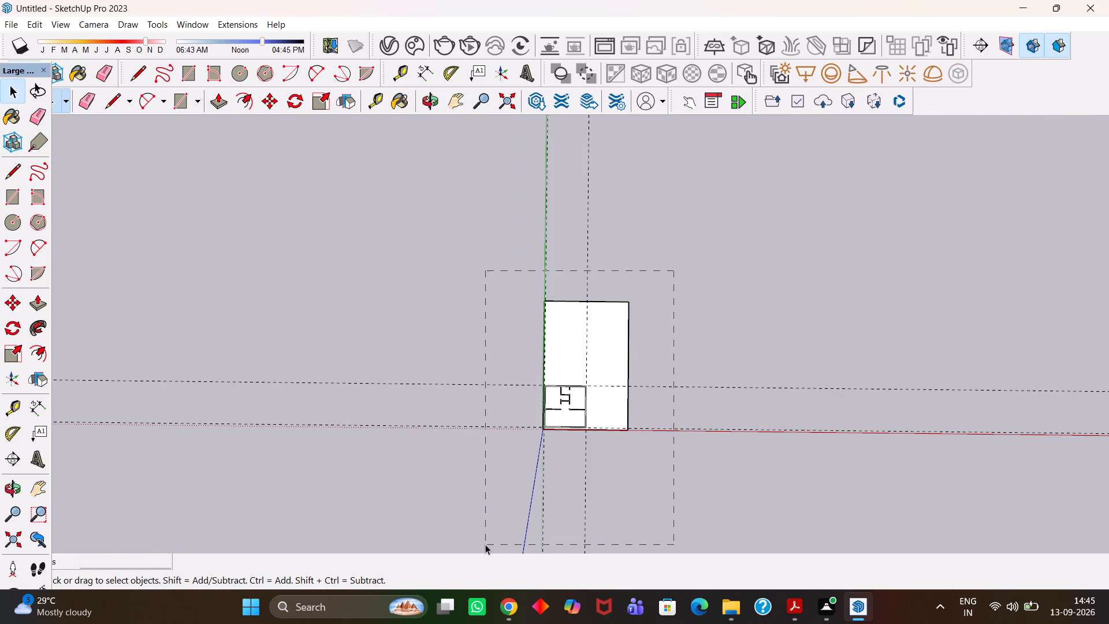
scroll(564, 443, up, 11)
key(m)
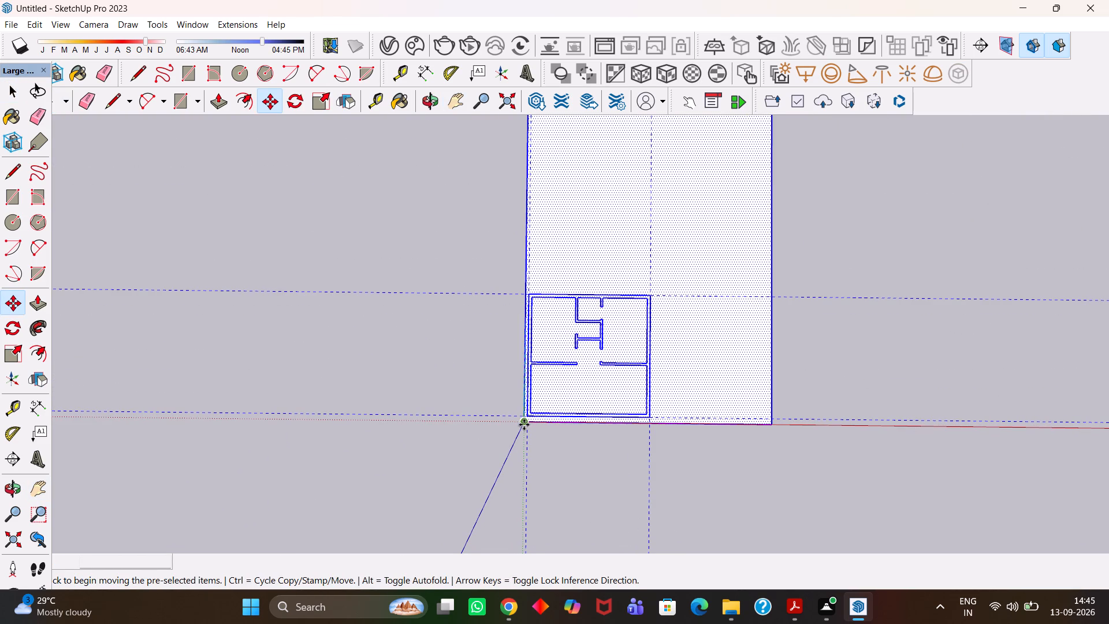
click(524, 425)
scroll(523, 373, down, 2)
key(h)
drag(519, 330, 529, 478)
key(Escape)
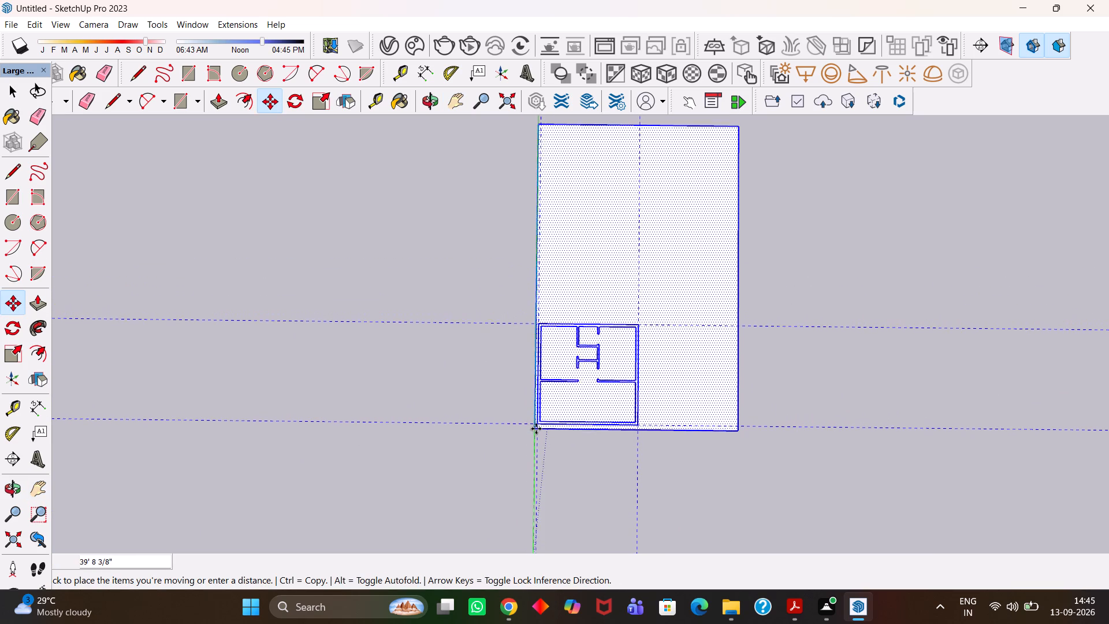
click(536, 430)
scroll(591, 470, up, 2)
key(space)
click(821, 492)
Extend the plot by moving its edge nearest the origin about 39' along the green axis, back to the red axis.
scroll(595, 431, up, 2)
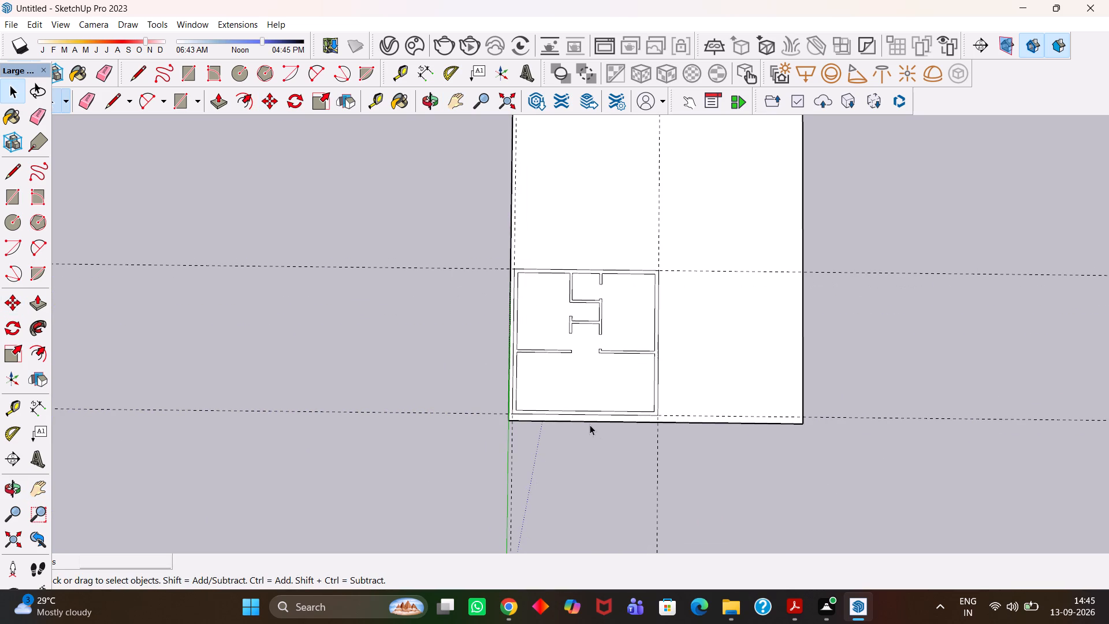
click(586, 422)
scroll(586, 422, down, 2)
key(m)
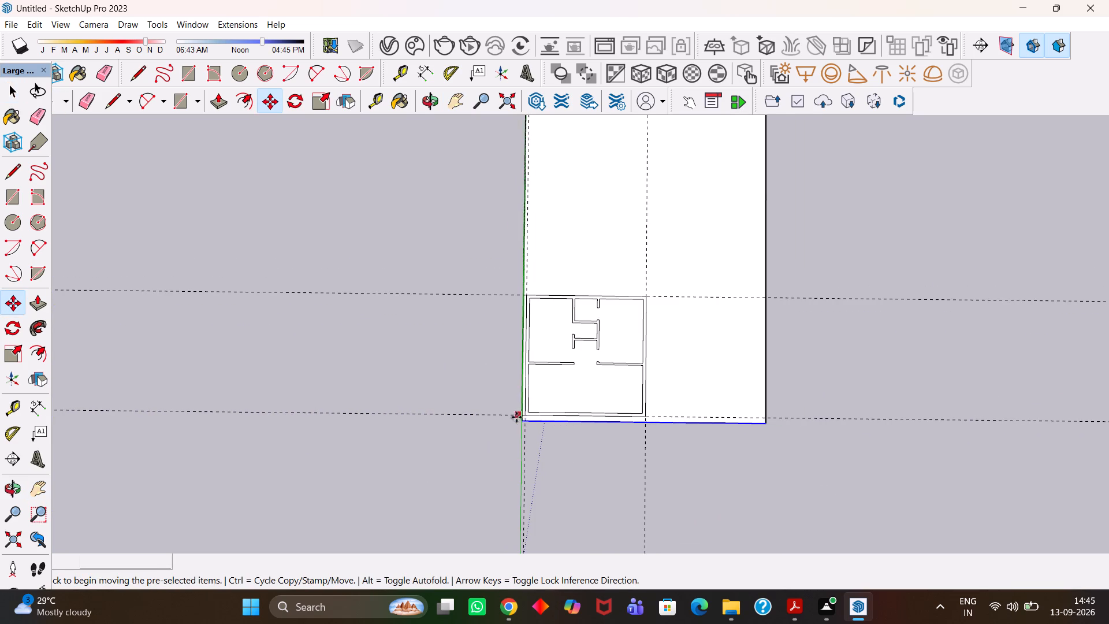
scroll(529, 424, up, 3)
click(522, 421)
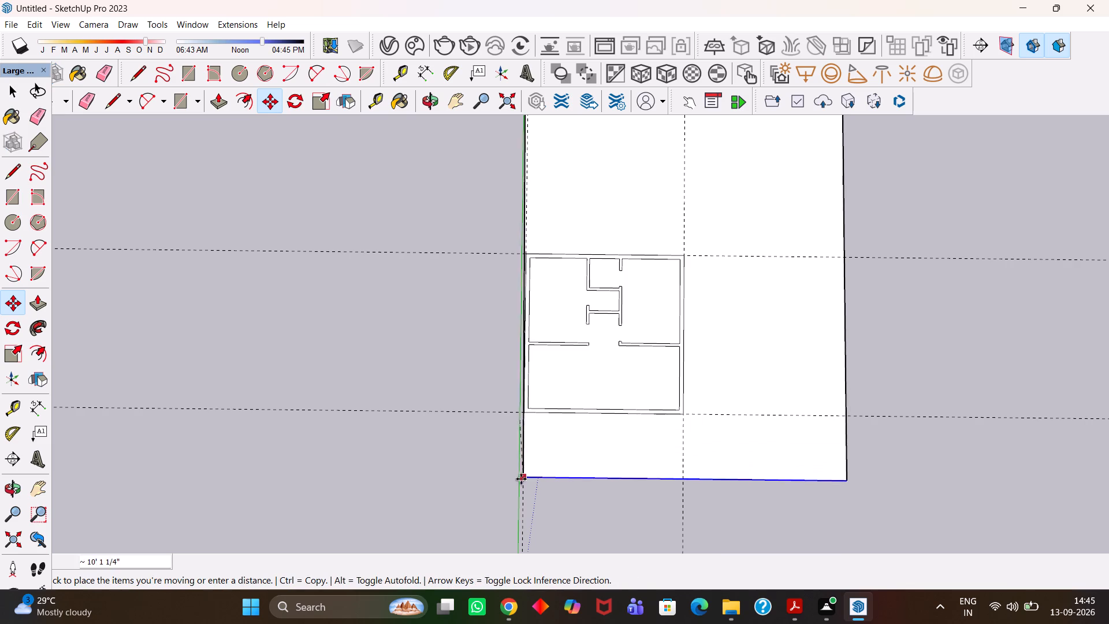
key(h)
scroll(516, 499, down, 4)
drag(518, 508, 498, 358)
scroll(515, 481, up, 5)
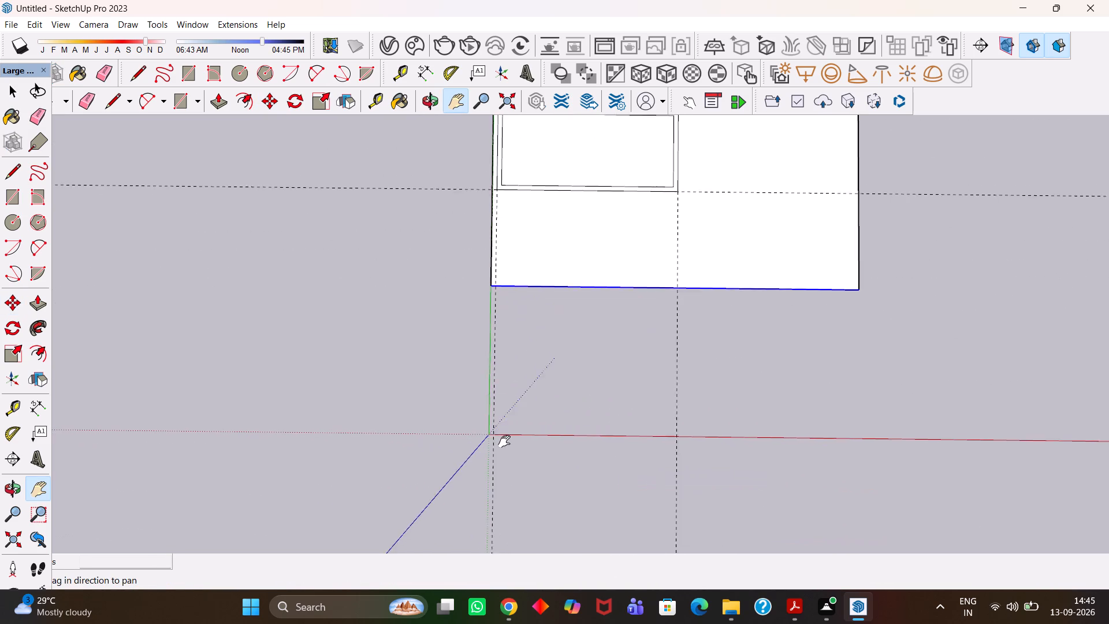
scroll(504, 441, up, 2)
key(Escape)
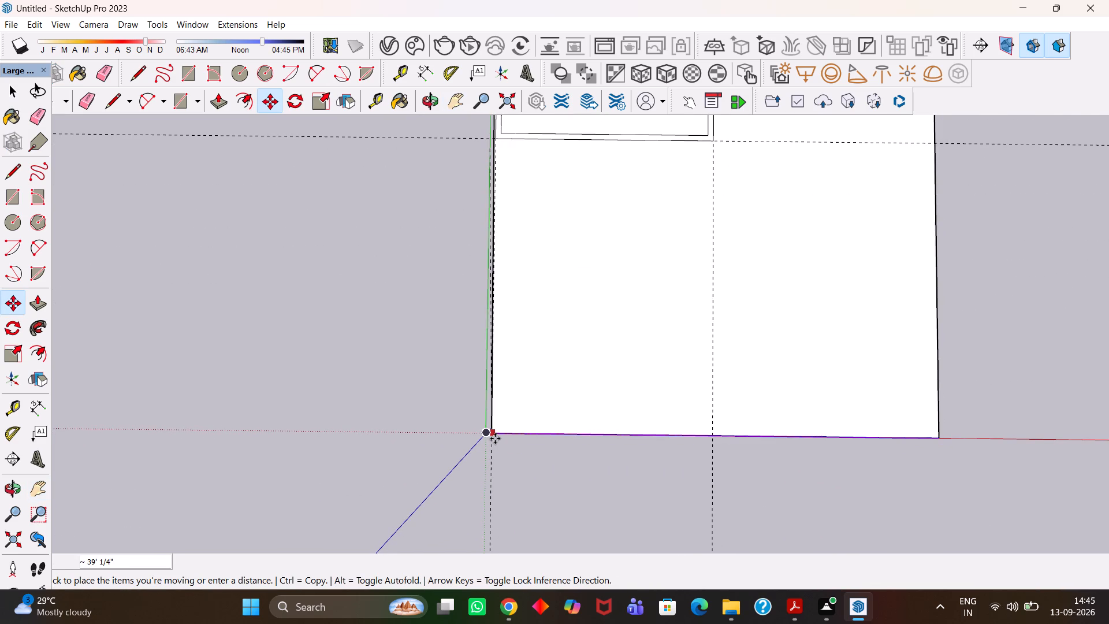
scroll(495, 439, up, 1)
click(495, 439)
Measure the bedroom's depth from the far outer wall's inner face to the cross wall.
scroll(495, 439, down, 7)
key(h)
drag(583, 336, 585, 438)
scroll(531, 371, up, 4)
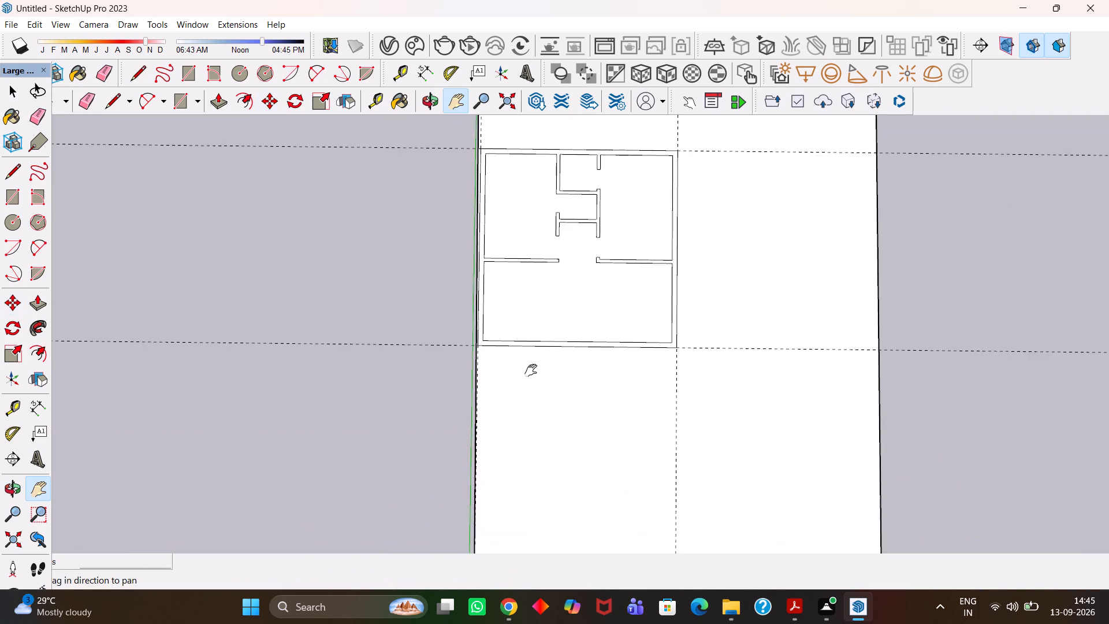
scroll(531, 370, up, 14)
key(h)
key(h)
scroll(531, 333, down, 8)
key(h)
scroll(657, 429, down, 4)
drag(681, 451, 626, 419)
scroll(625, 418, down, 5)
drag(604, 327, 615, 417)
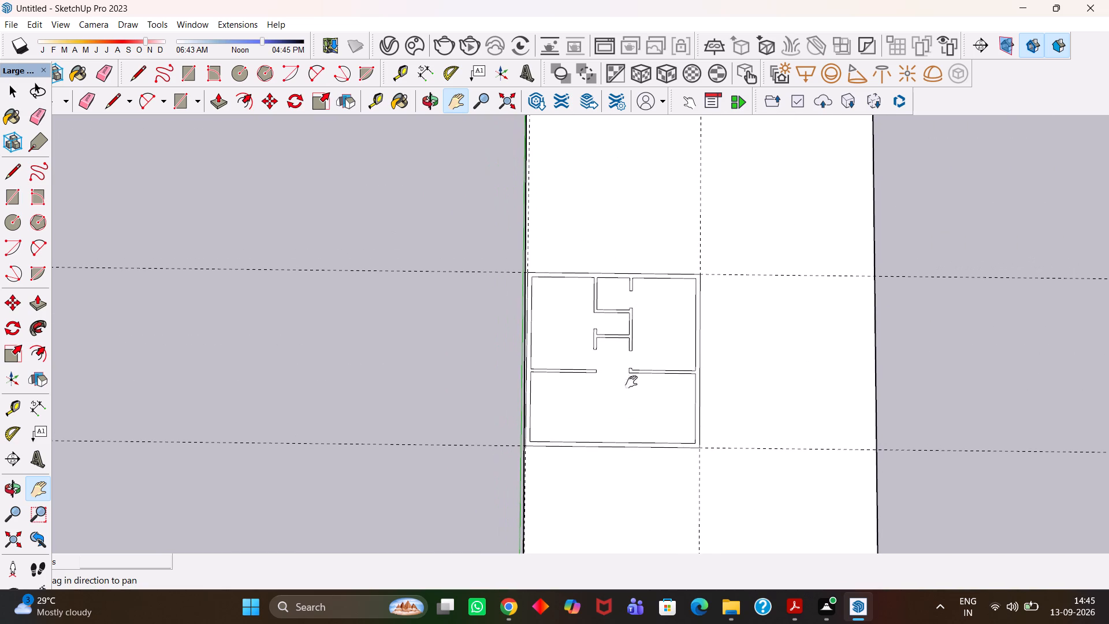
scroll(650, 339, up, 5)
key(t)
click(647, 239)
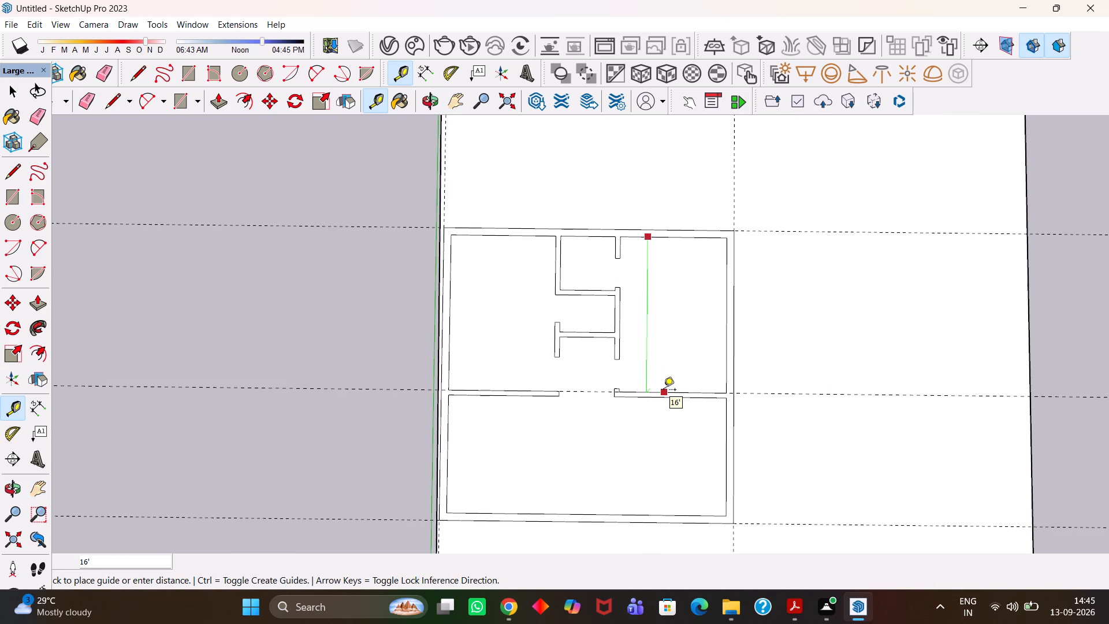
key(space)
Measure the front room's depth from the cross wall to the red-axis-side outer wall's inner face.
key(h)
drag(684, 413, 648, 314)
scroll(639, 363, up, 2)
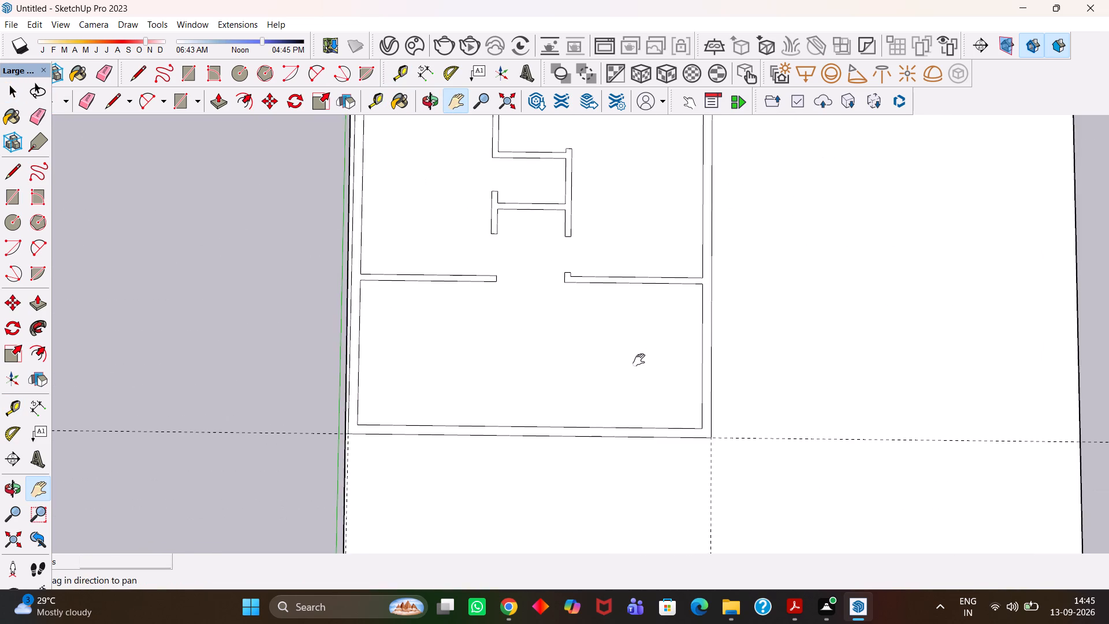
scroll(639, 360, up, 1)
key(t)
click(612, 276)
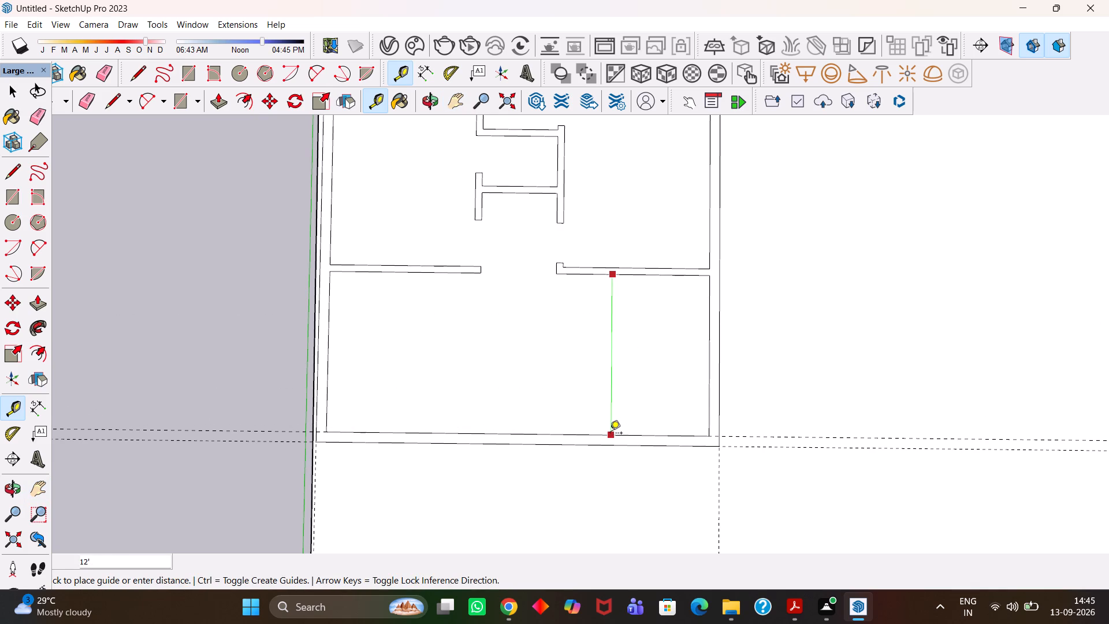
scroll(626, 426, down, 1)
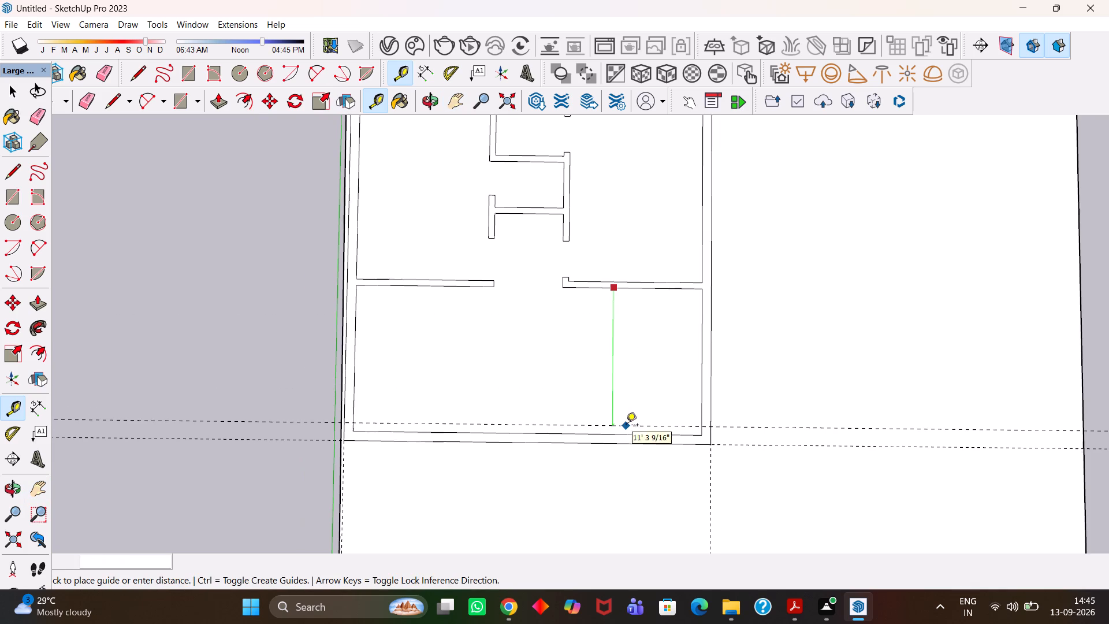
key(space)
Draw a line from each front inner corner straight across to the red-axis-side wall's outer face, closing both side walls.
scroll(699, 444, up, 4)
key(l)
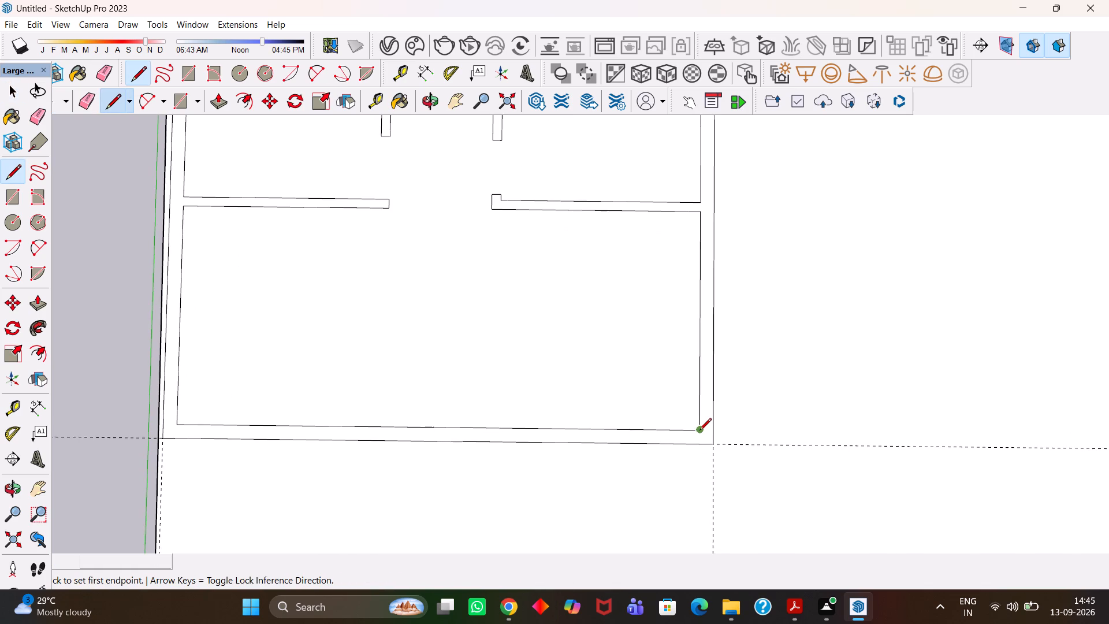
click(699, 431)
click(698, 444)
scroll(698, 444, down, 5)
key(h)
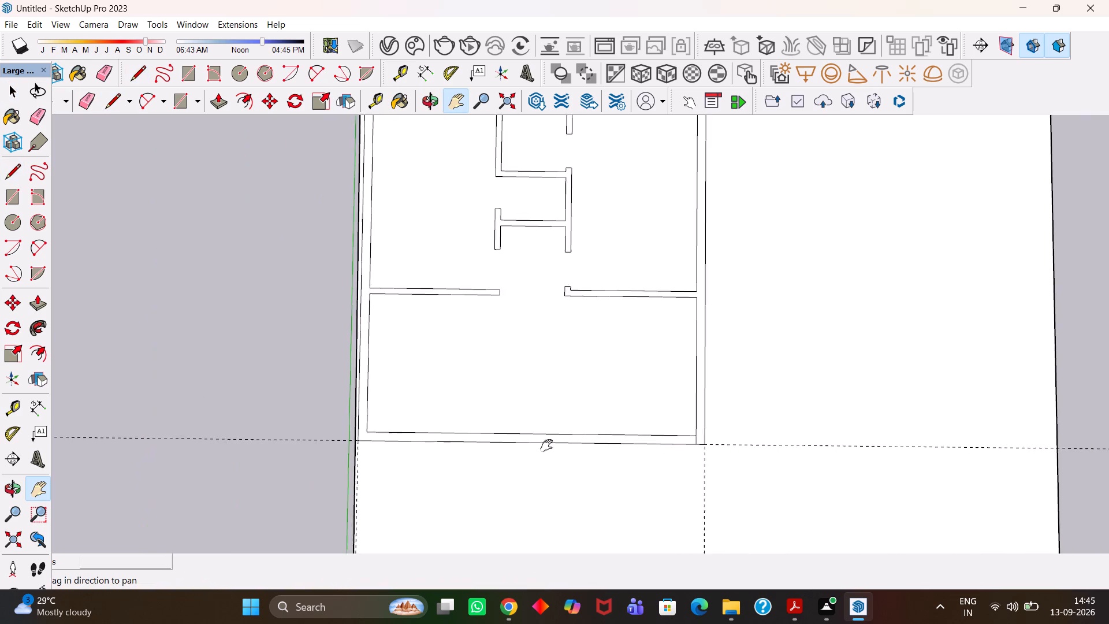
drag(560, 442, 764, 429)
scroll(560, 420, up, 9)
key(l)
click(579, 409)
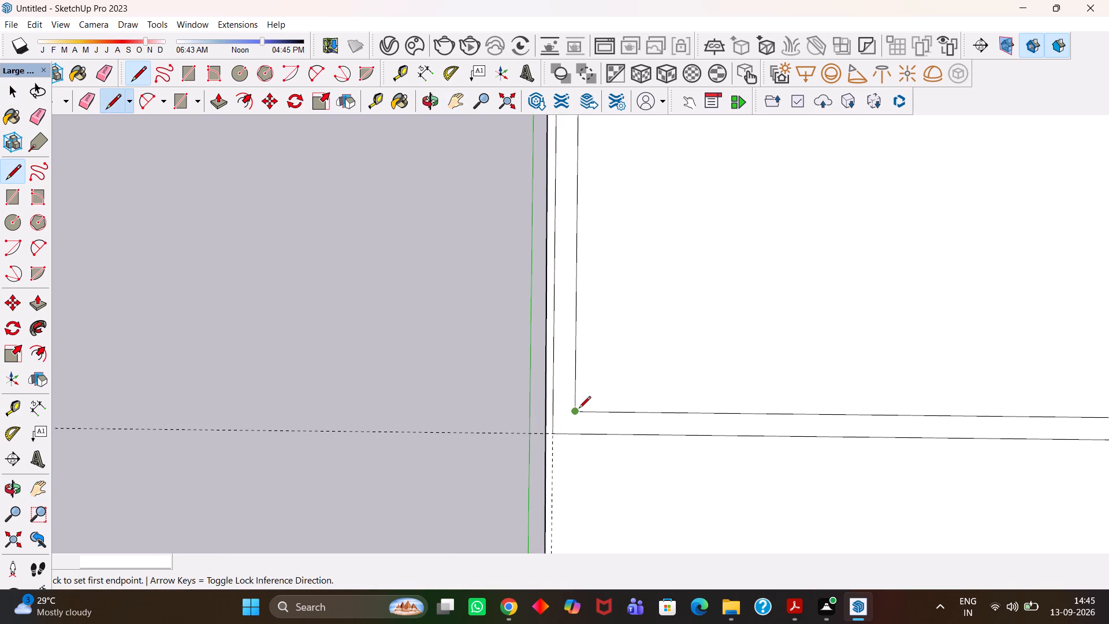
click(574, 434)
Erase the red-axis-side outer wall's edges between the side walls, its guide, and the lengthwise guide of the side wall opposite the green axis.
scroll(572, 433, down, 4)
key(e)
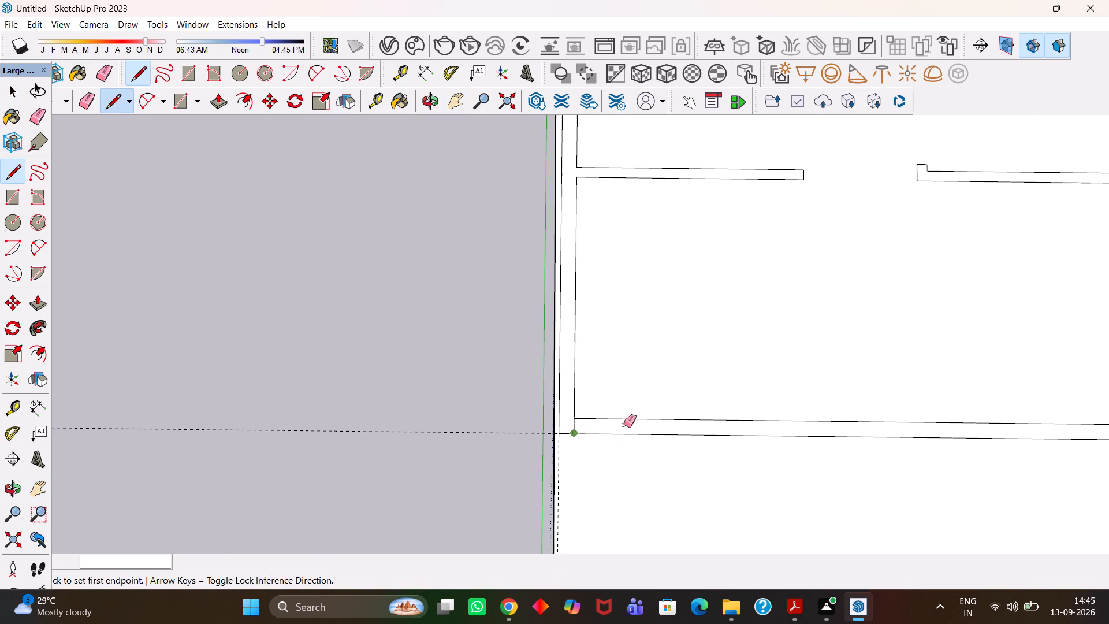
drag(670, 409, 669, 453)
scroll(669, 453, down, 12)
key(h)
drag(755, 435, 534, 367)
scroll(616, 442, up, 6)
key(e)
drag(620, 437, 563, 445)
Place guides along the outer and inner faces of the side wall opposite the green axis.
key(h)
scroll(605, 409, down, 2)
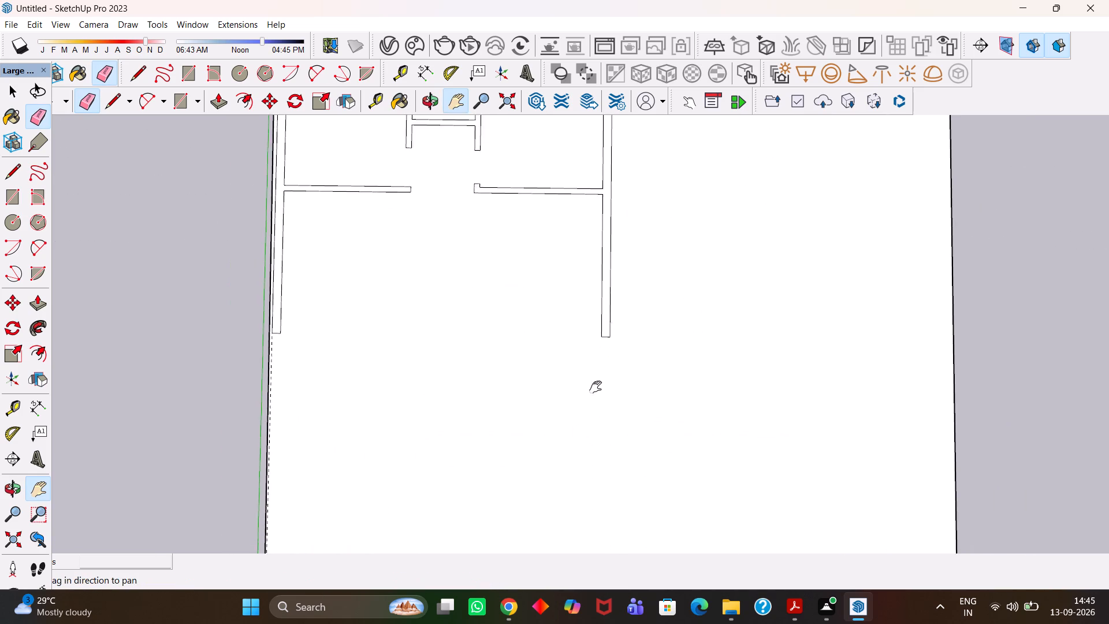
drag(593, 392, 609, 434)
scroll(630, 363, up, 2)
key(t)
scroll(630, 363, up, 2)
double_click(627, 354)
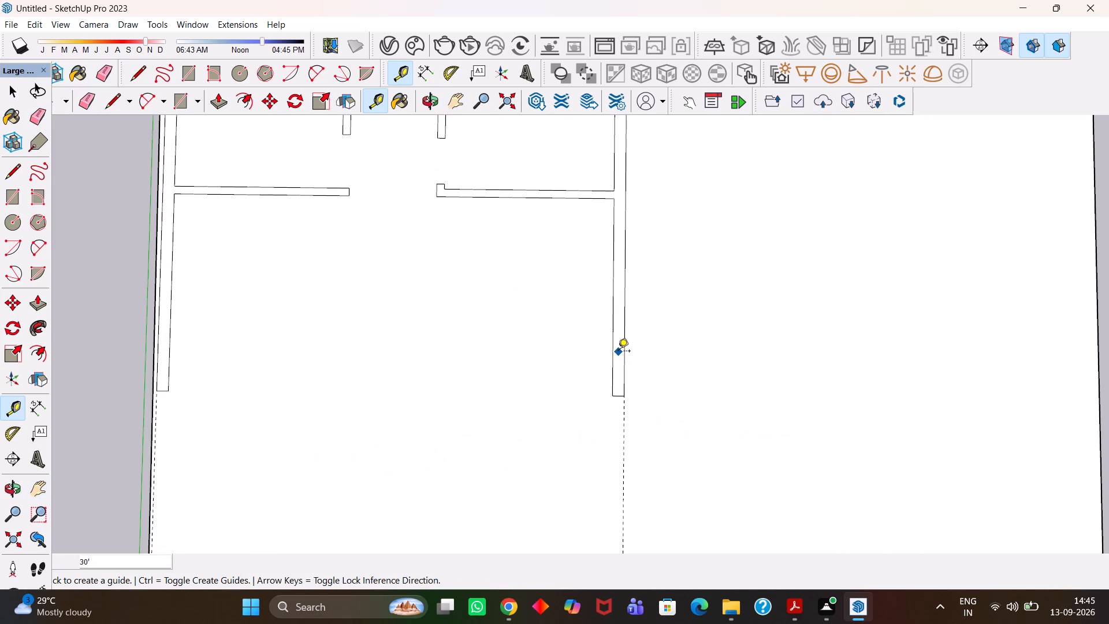
double_click(613, 350)
Replace the guide on the green-axis-side outer wall with guides along both its outer and inner faces.
scroll(612, 350, down, 5)
key(h)
drag(462, 372, 704, 340)
scroll(576, 355, up, 2)
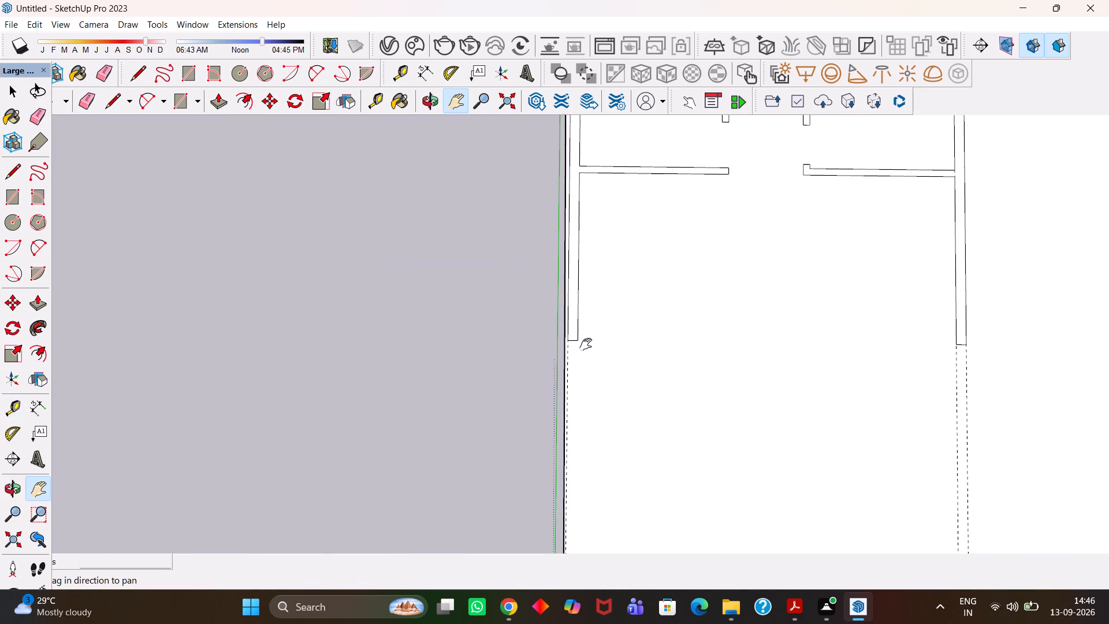
scroll(586, 344, up, 8)
key(e)
drag(567, 406, 551, 409)
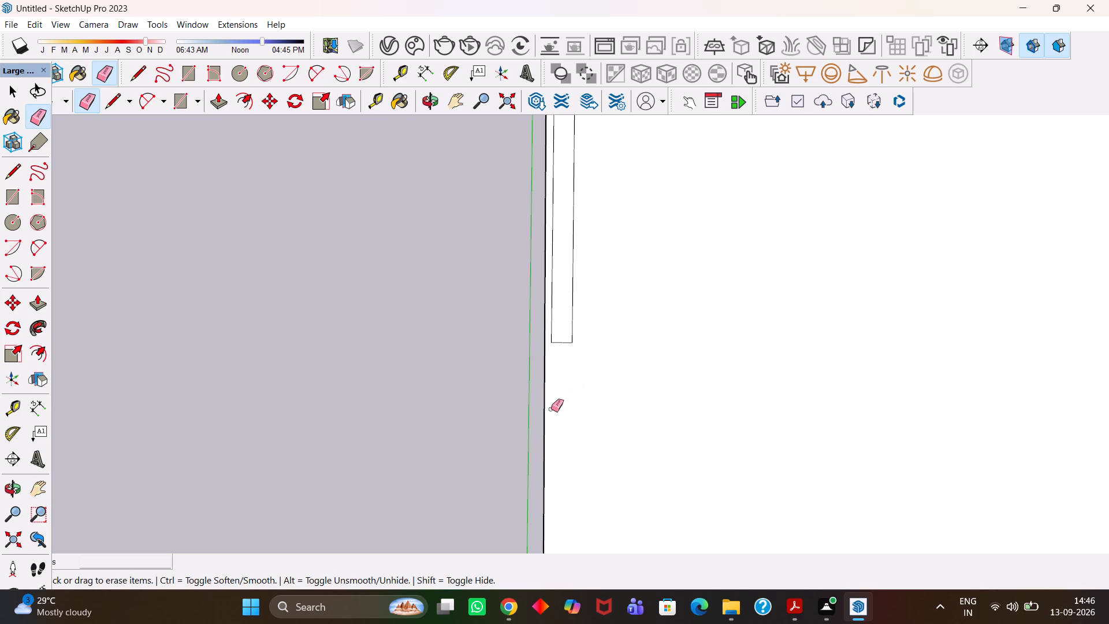
key(t)
scroll(579, 341, up, 3)
double_click(545, 305)
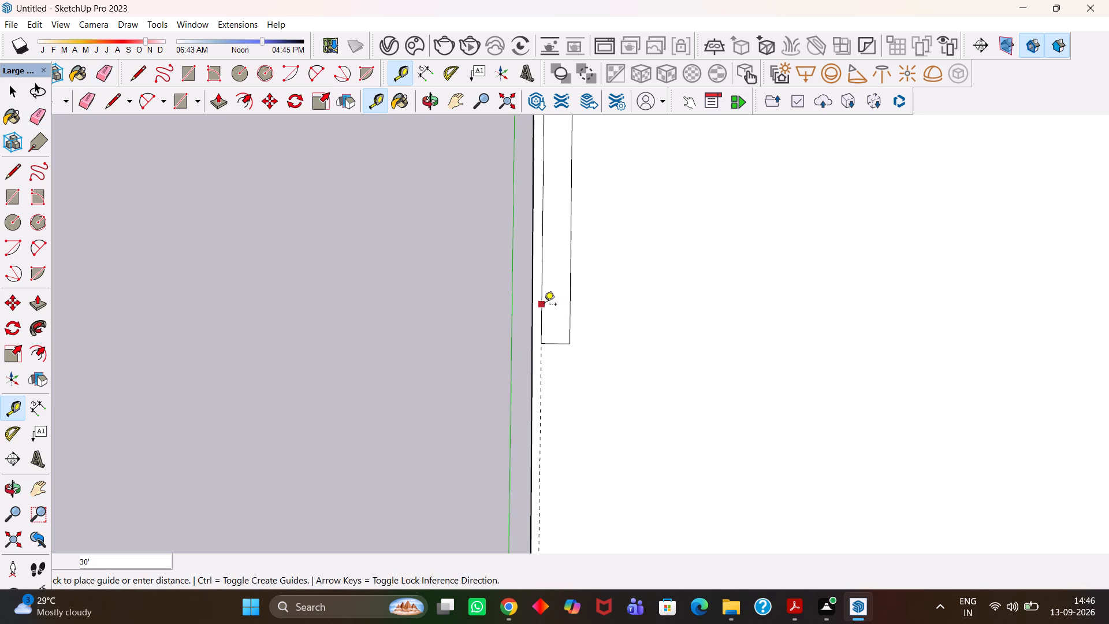
double_click(572, 317)
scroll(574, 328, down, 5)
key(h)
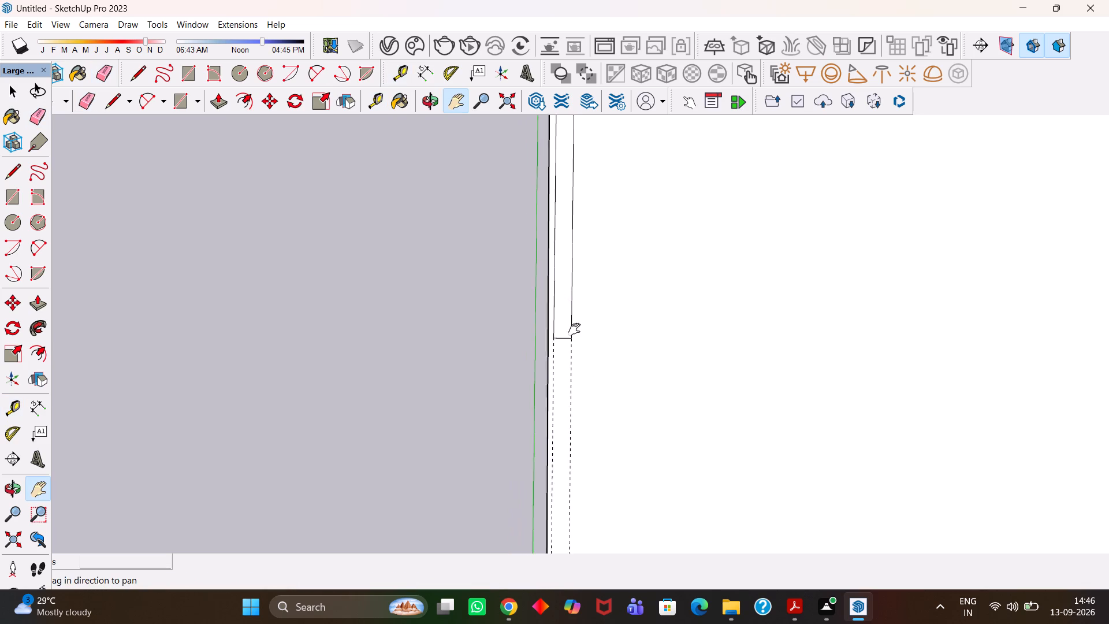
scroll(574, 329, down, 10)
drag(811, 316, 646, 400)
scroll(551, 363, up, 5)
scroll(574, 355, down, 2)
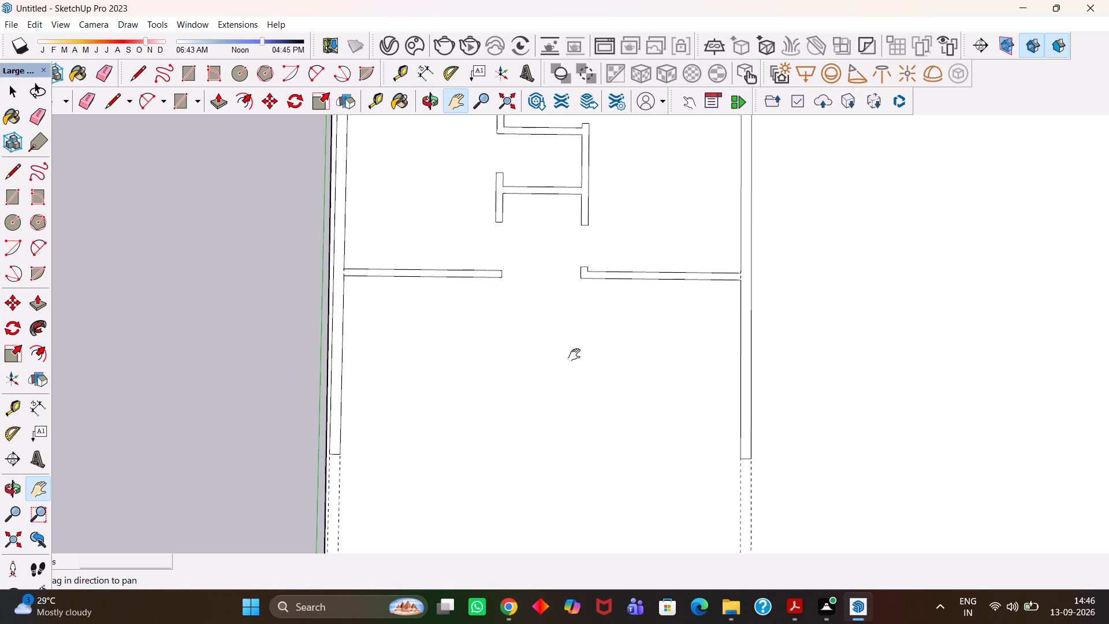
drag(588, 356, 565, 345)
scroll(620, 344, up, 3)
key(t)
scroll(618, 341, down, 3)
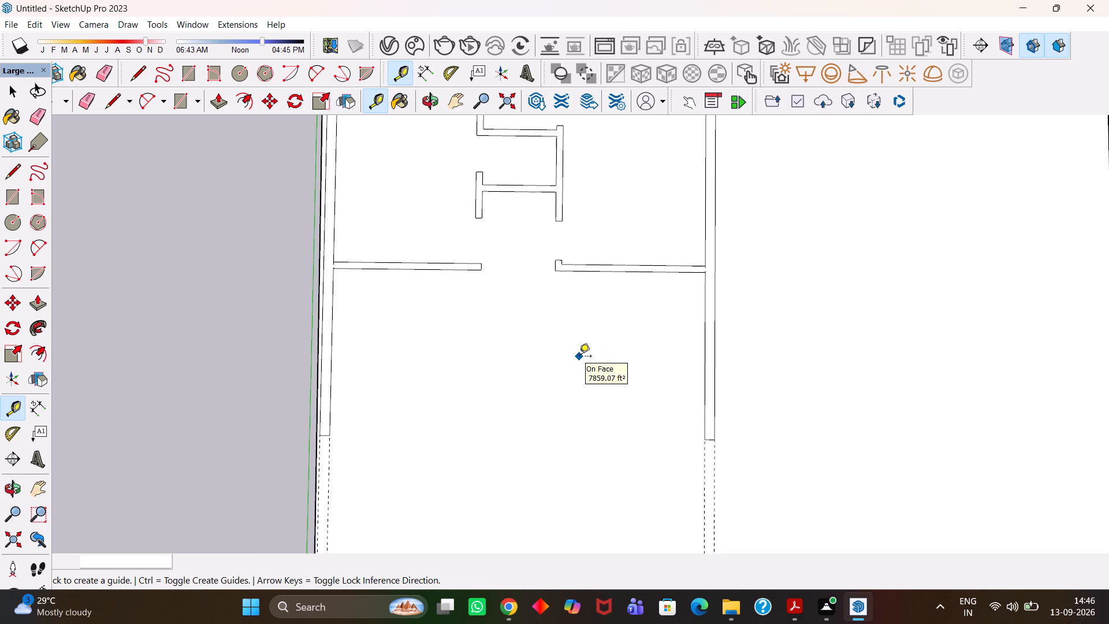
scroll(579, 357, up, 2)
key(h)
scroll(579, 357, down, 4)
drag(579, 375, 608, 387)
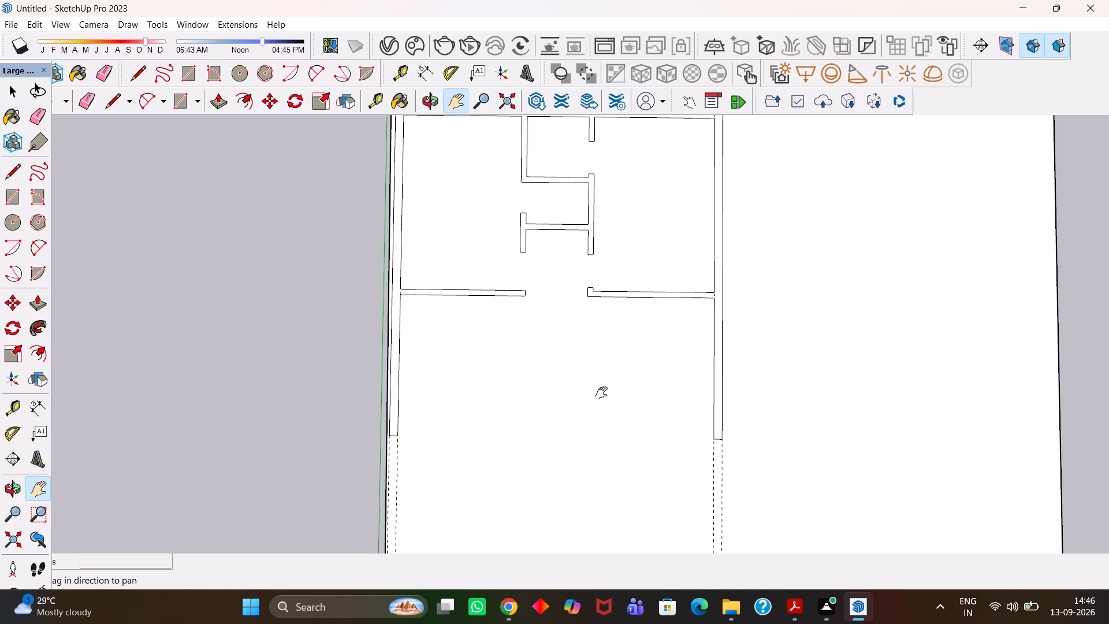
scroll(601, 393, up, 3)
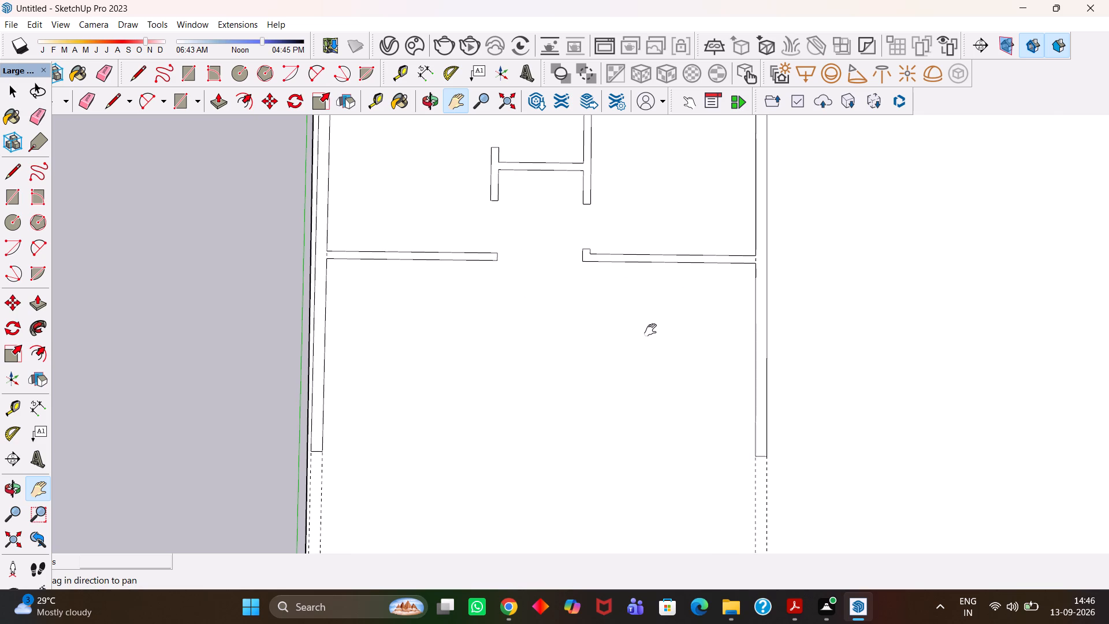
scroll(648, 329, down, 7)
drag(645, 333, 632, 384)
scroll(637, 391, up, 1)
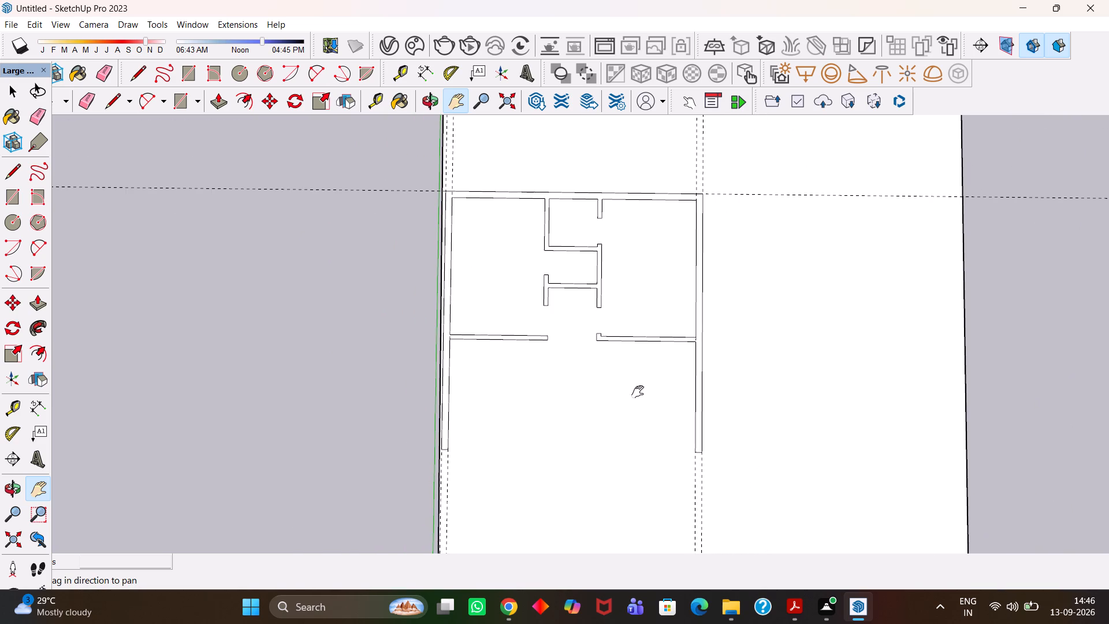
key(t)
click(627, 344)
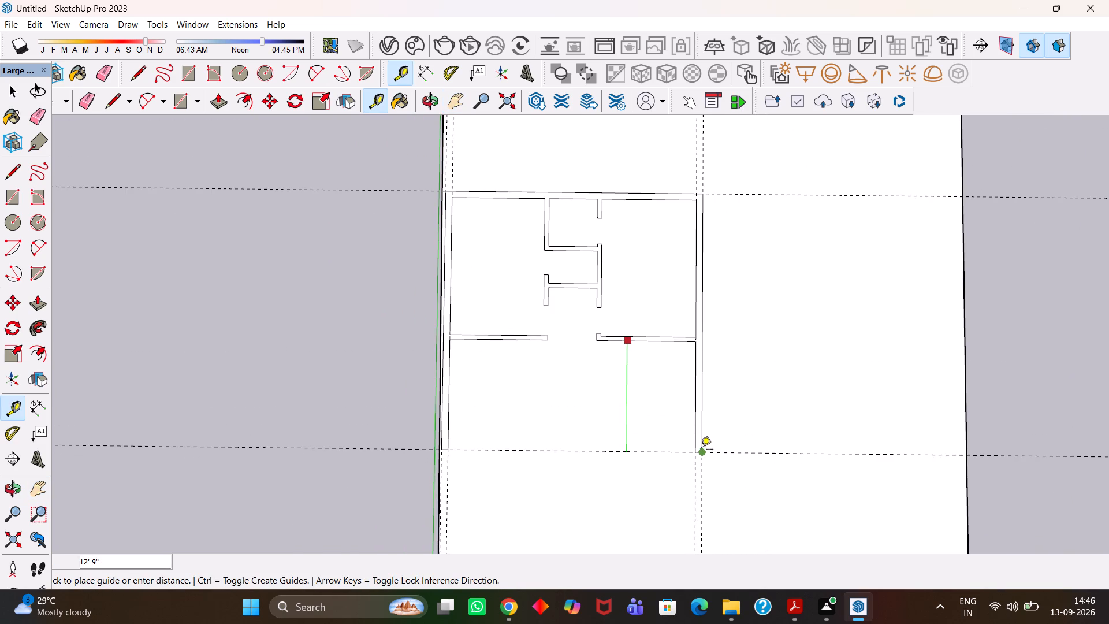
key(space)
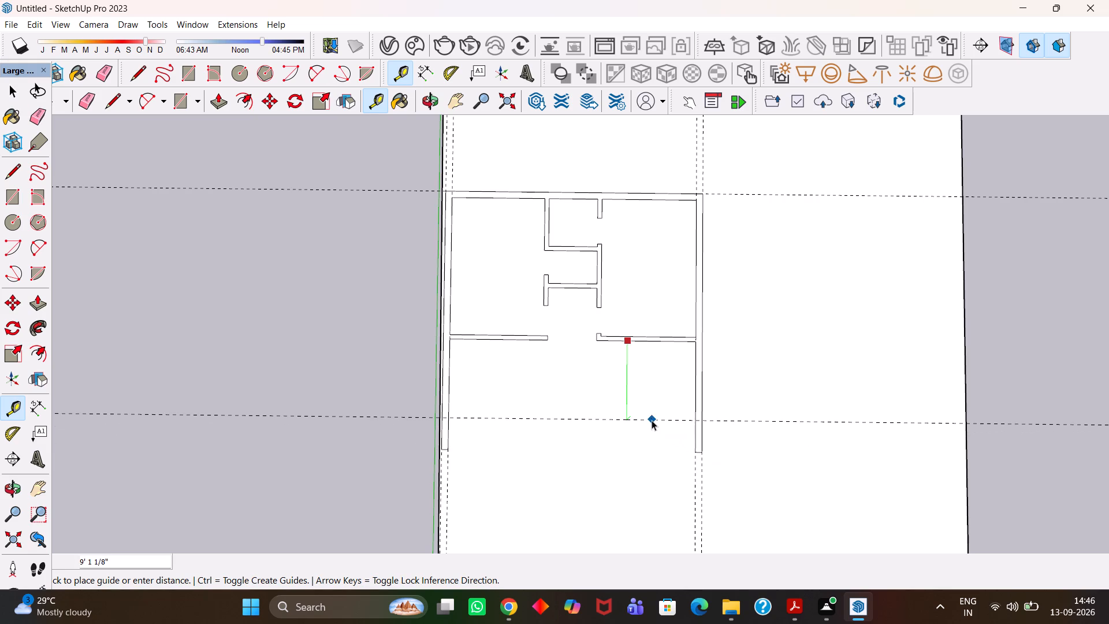
Place lengthwise guides along both faces of the central partition line, 11' from the side wall's inner face and 6" beyond.
key(t)
click(692, 407)
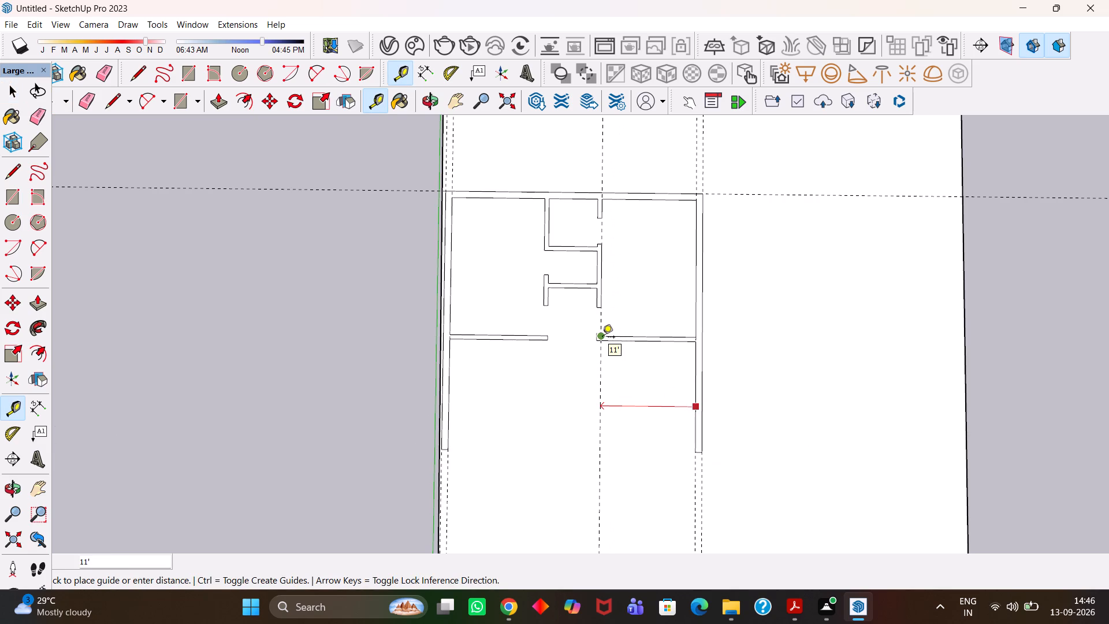
scroll(602, 338, up, 5)
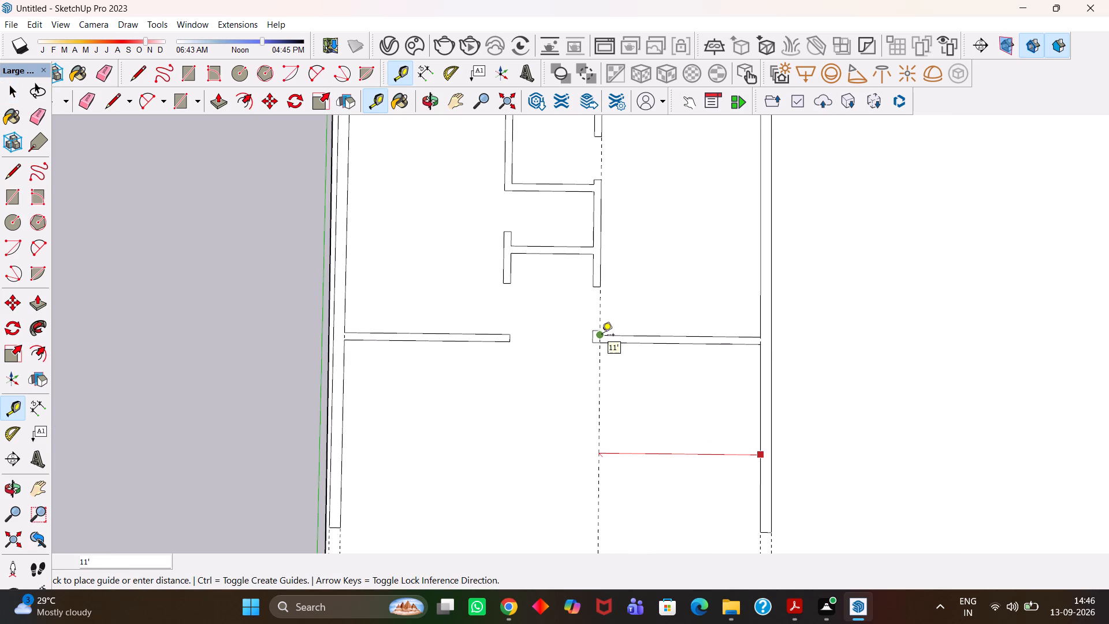
click(602, 336)
click(600, 383)
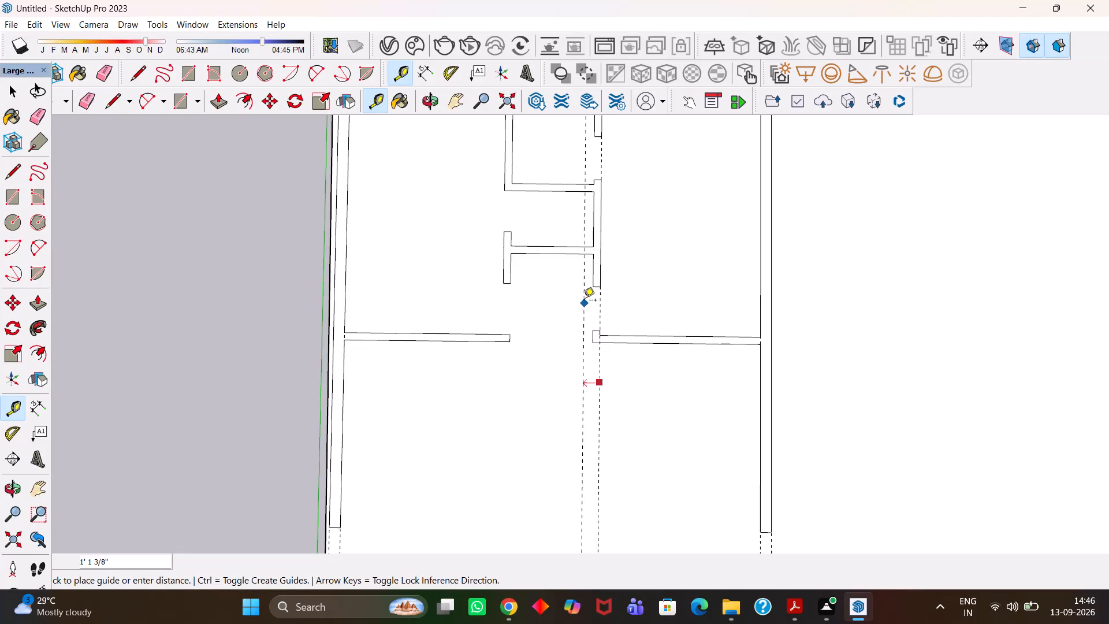
click(590, 281)
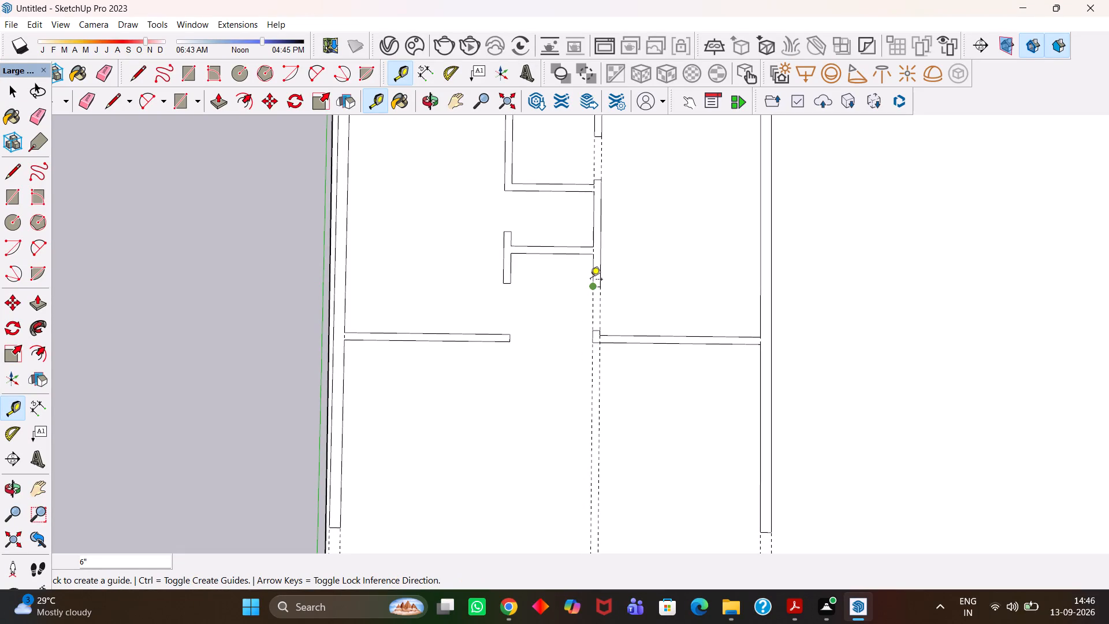
Place a crosswise guide 10' in front of the bedroom cross wall's front face, and another 6" further forward.
scroll(590, 280, down, 3)
scroll(631, 335, up, 3)
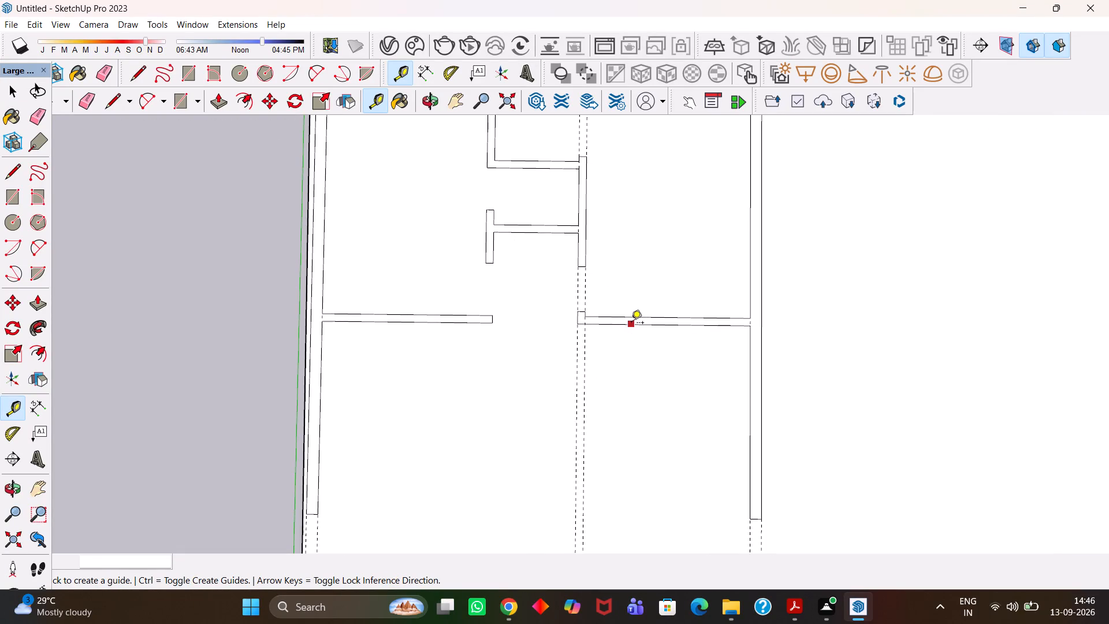
click(631, 324)
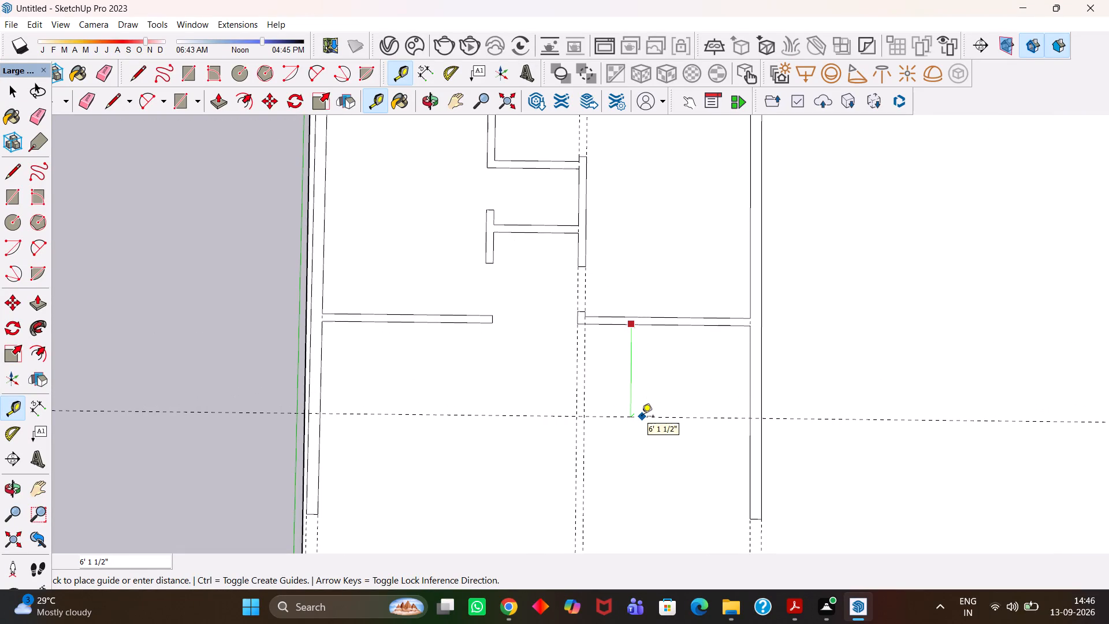
text(10')
key(Return)
scroll(634, 409, down, 1)
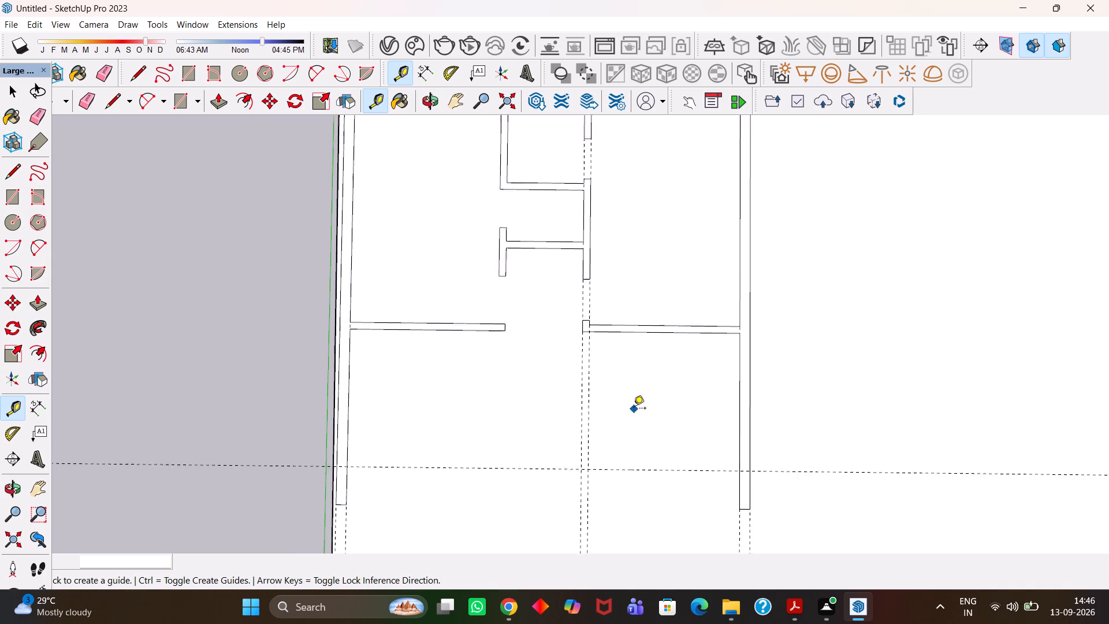
scroll(634, 409, down, 2)
click(647, 458)
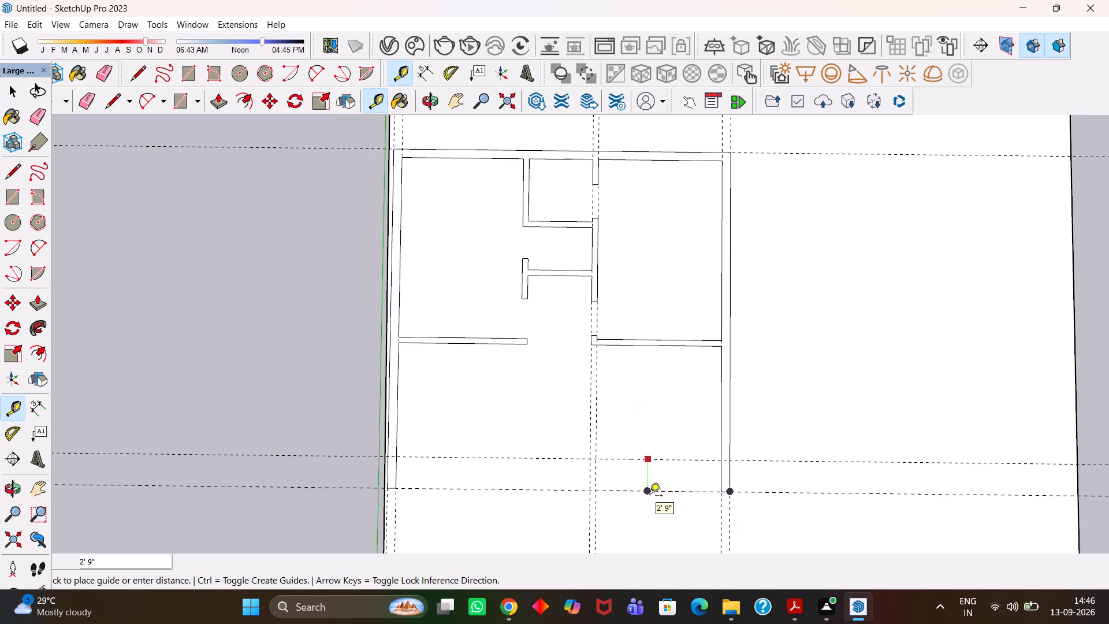
text(6")
key(Return)
Draw rectangles between the guides for the new room's front cross wall, about 11' 6" long, and its 10' 6" lengthwise partition.
scroll(650, 497, up, 3)
key(r)
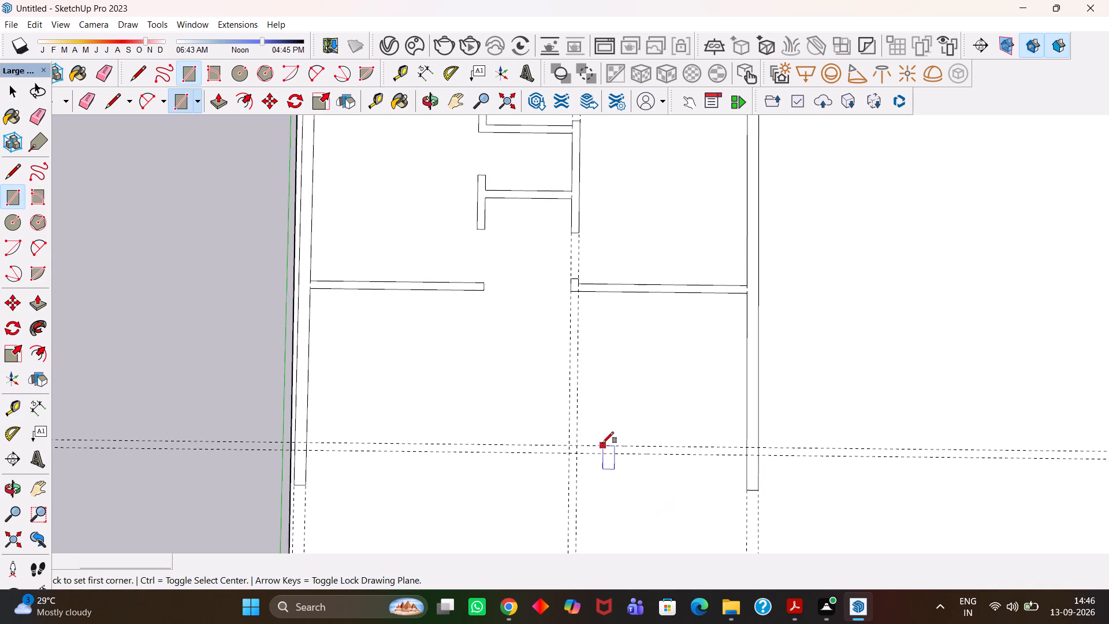
scroll(602, 443, up, 1)
click(565, 447)
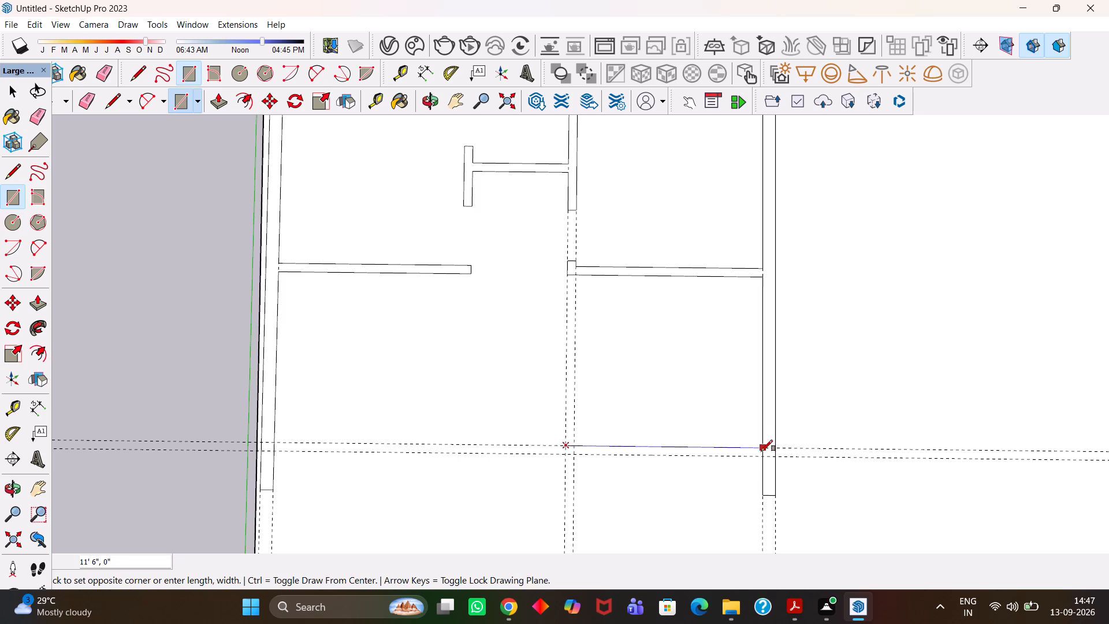
click(761, 456)
click(570, 451)
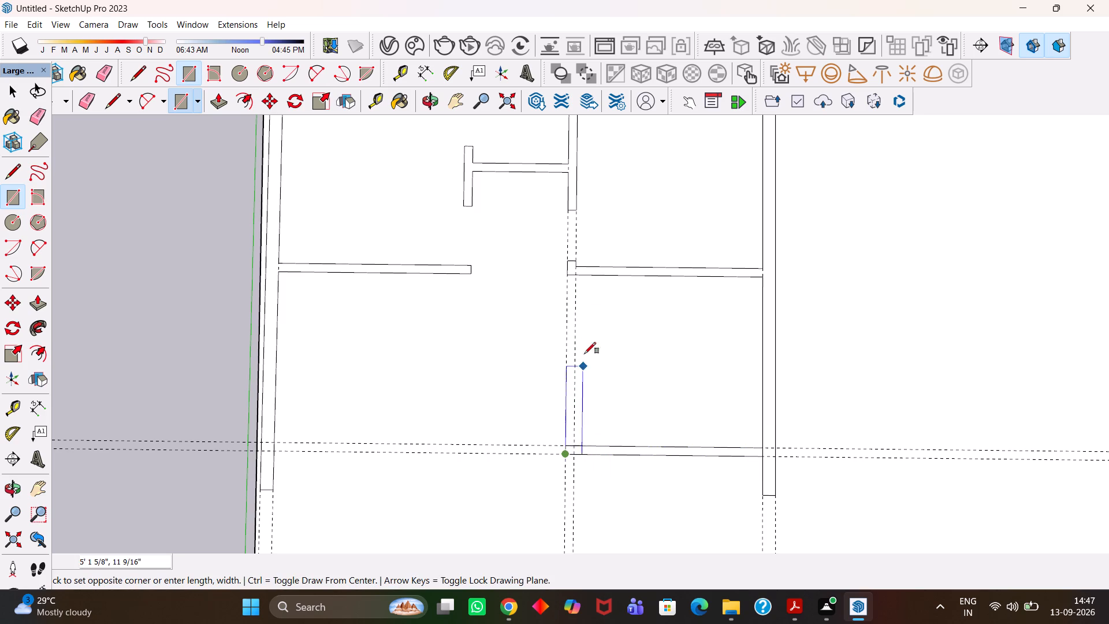
click(576, 275)
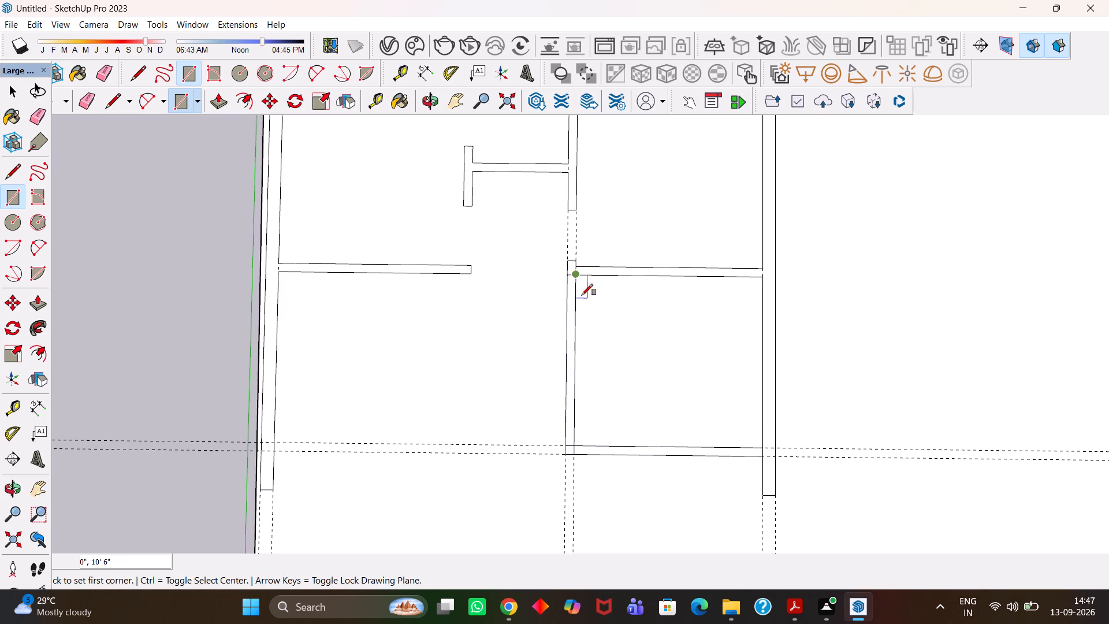
Mark the partition's door opening with guides 4" from the front cross wall and 3' further back, adding a rectangle between them.
scroll(628, 429, up, 3)
key(t)
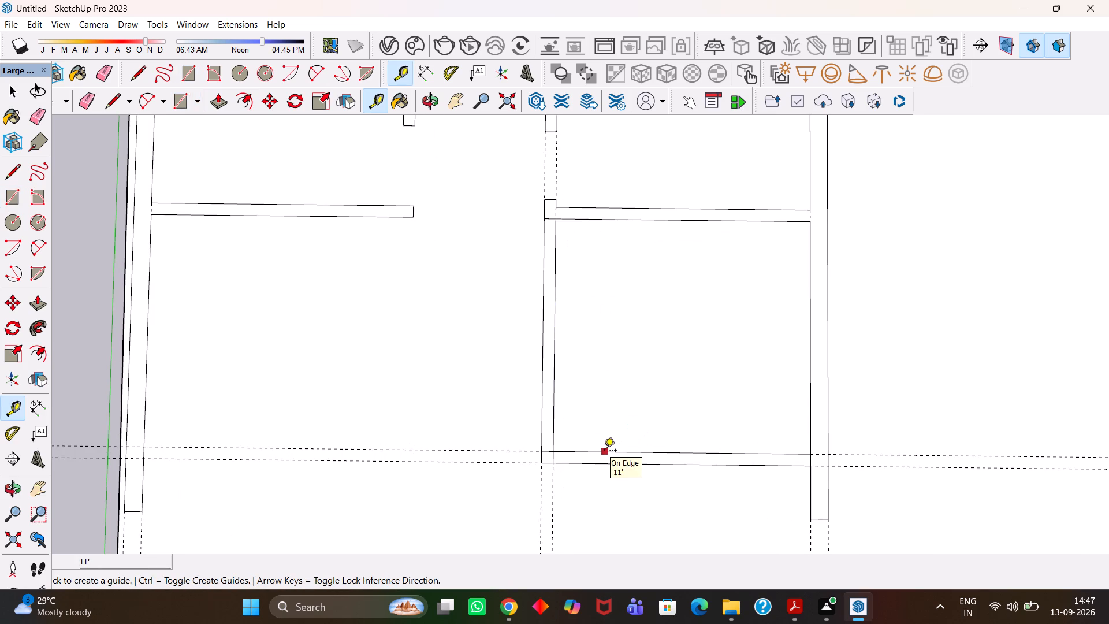
click(604, 451)
text(4")
key(Return)
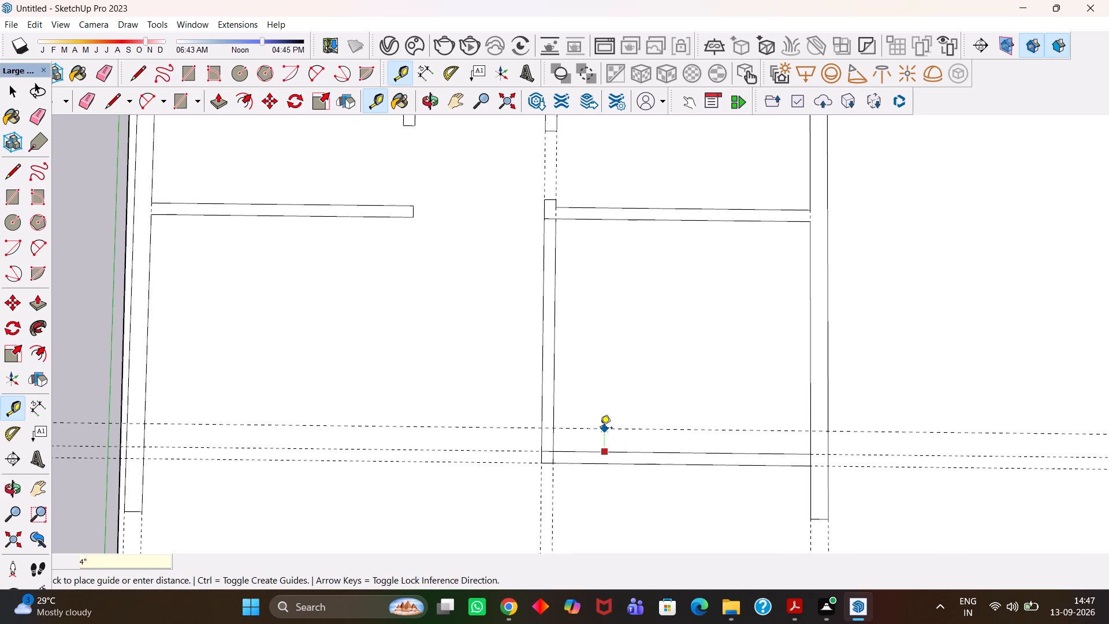
click(587, 445)
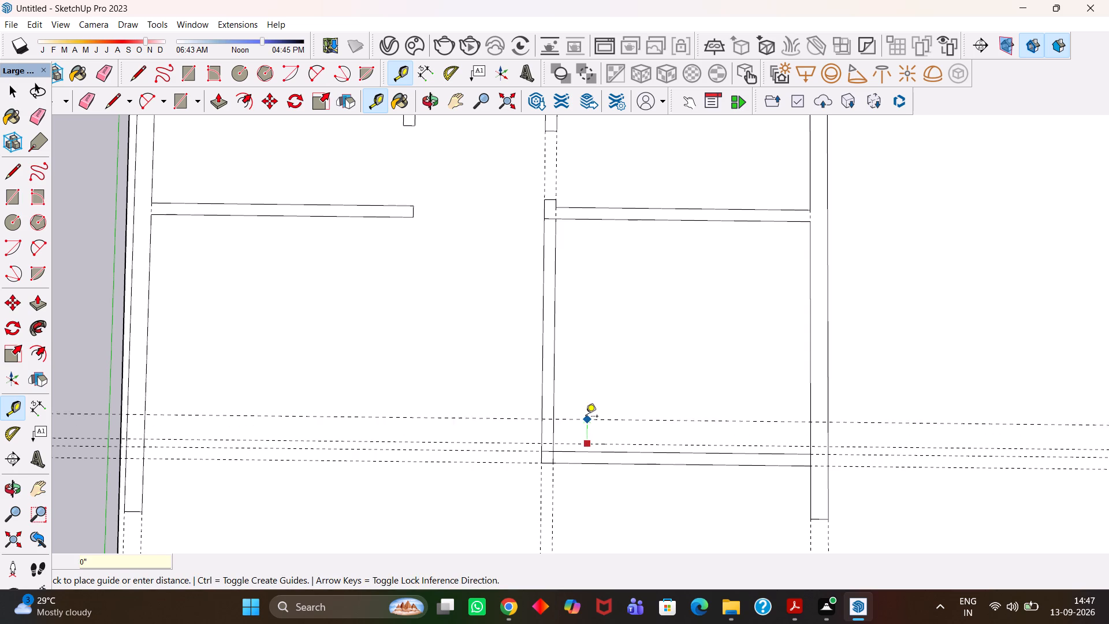
text(3')
key(Return)
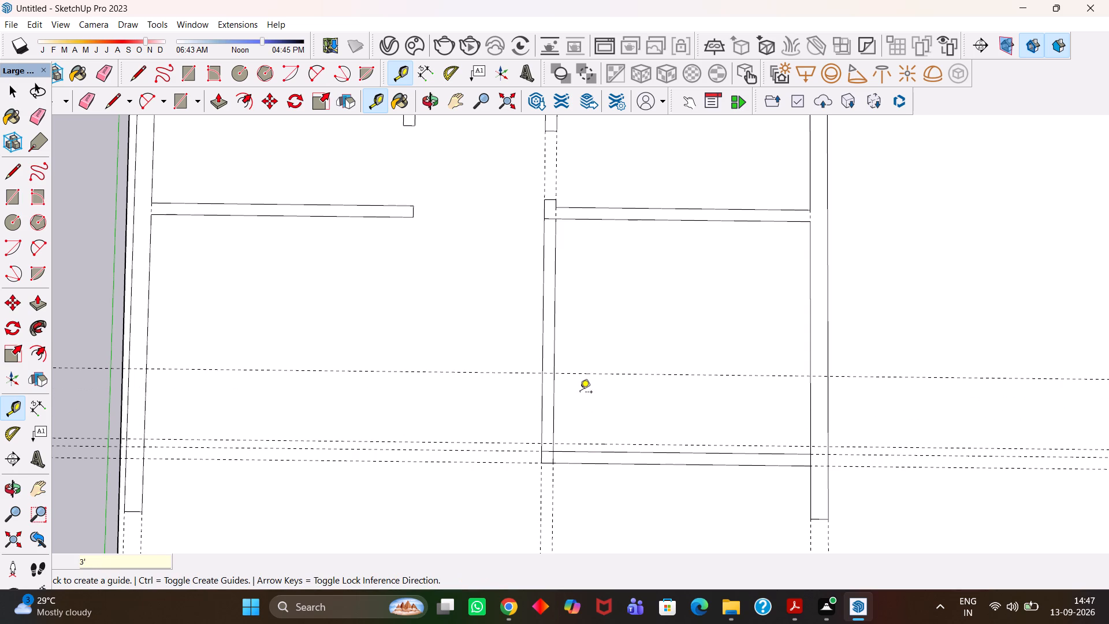
key(r)
click(542, 373)
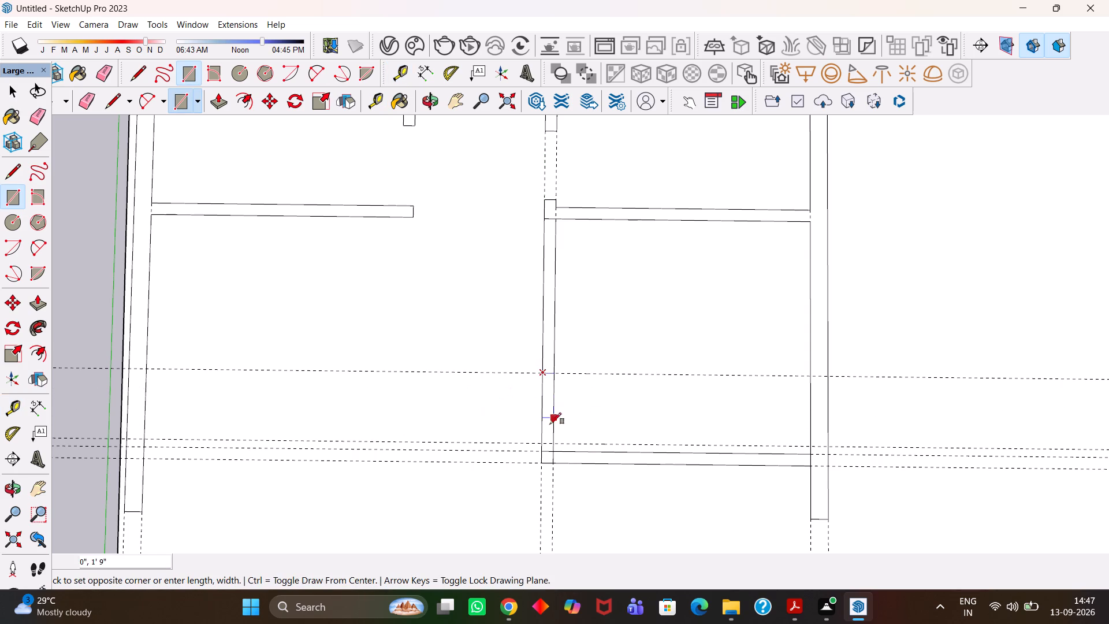
click(554, 441)
Erase the crosswise guides, the central lengthwise guides and the partition's edges inside the door opening.
scroll(554, 441, down, 4)
key(e)
drag(582, 383, 582, 392)
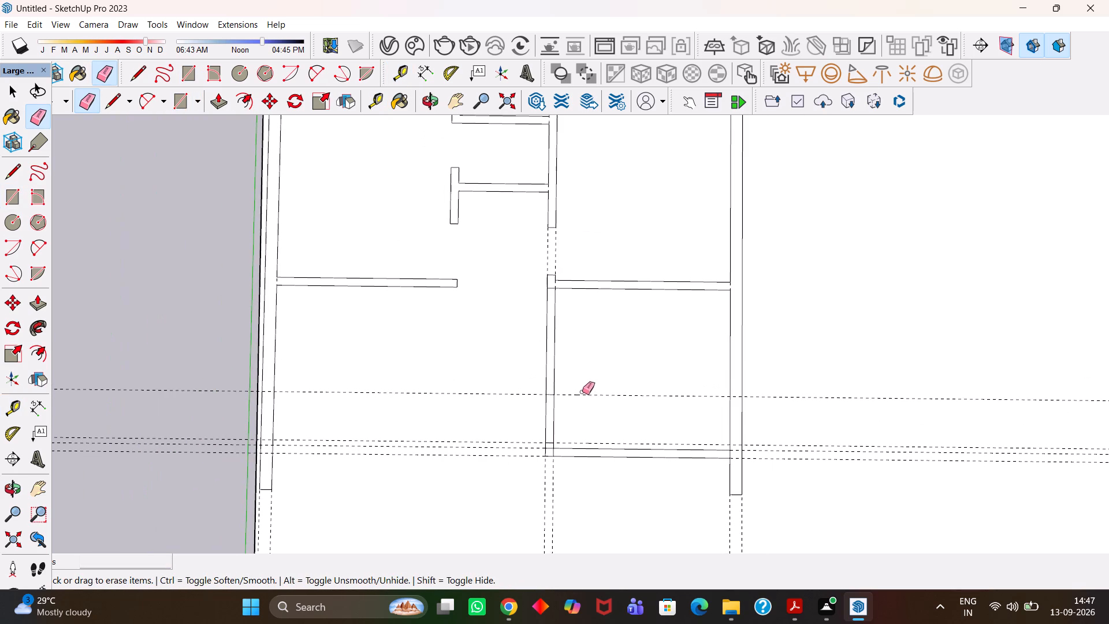
drag(582, 392, 580, 428)
click(581, 442)
drag(504, 440, 539, 487)
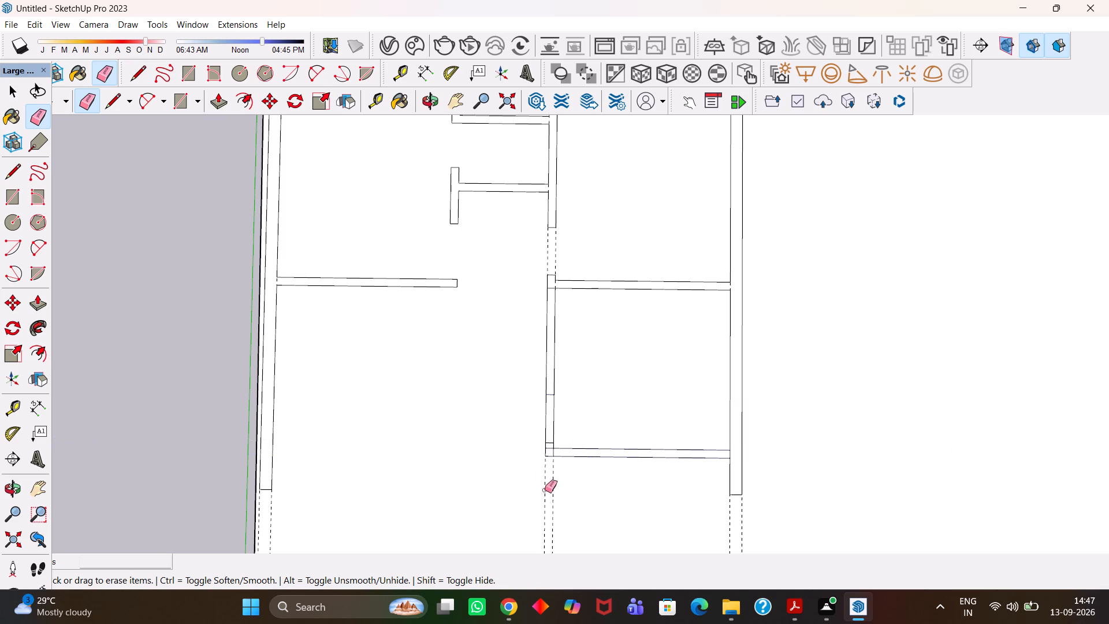
drag(561, 496, 535, 491)
drag(577, 425, 528, 421)
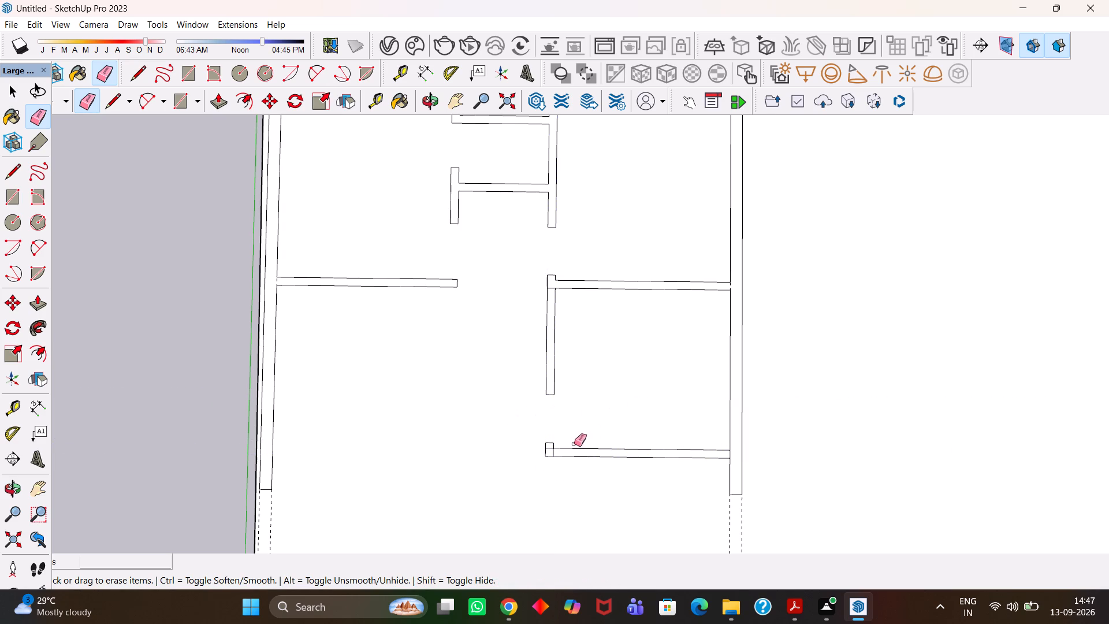
Erase the leftover edges where the new walls meet at the door stub, the side wall and the existing cross wall's end.
scroll(574, 444, up, 7)
click(542, 441)
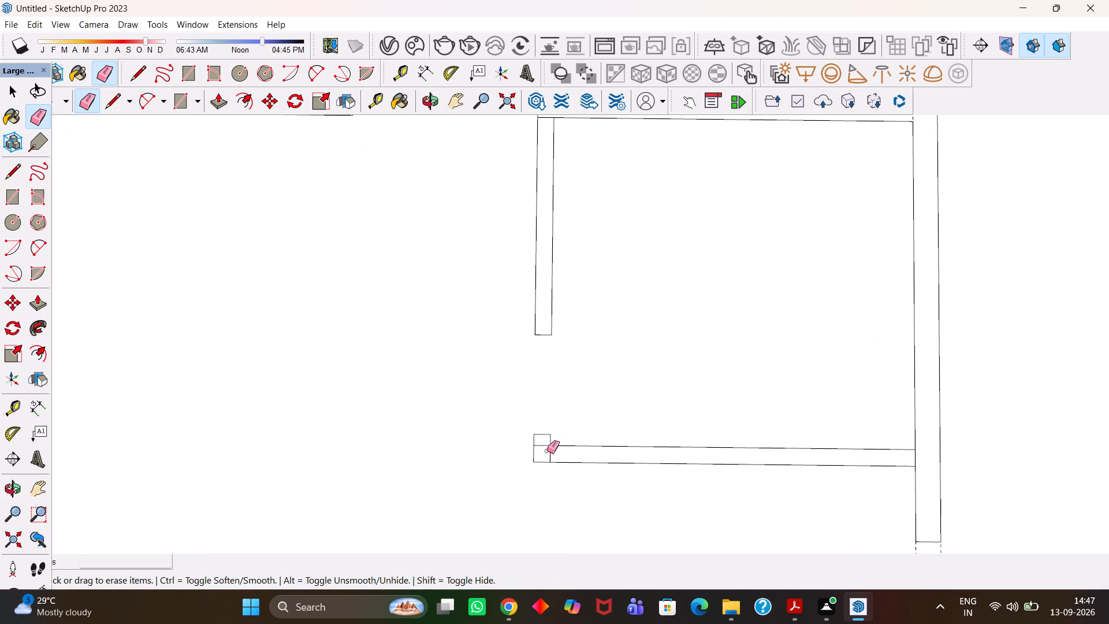
click(541, 447)
drag(549, 452, 557, 458)
scroll(557, 456, down, 6)
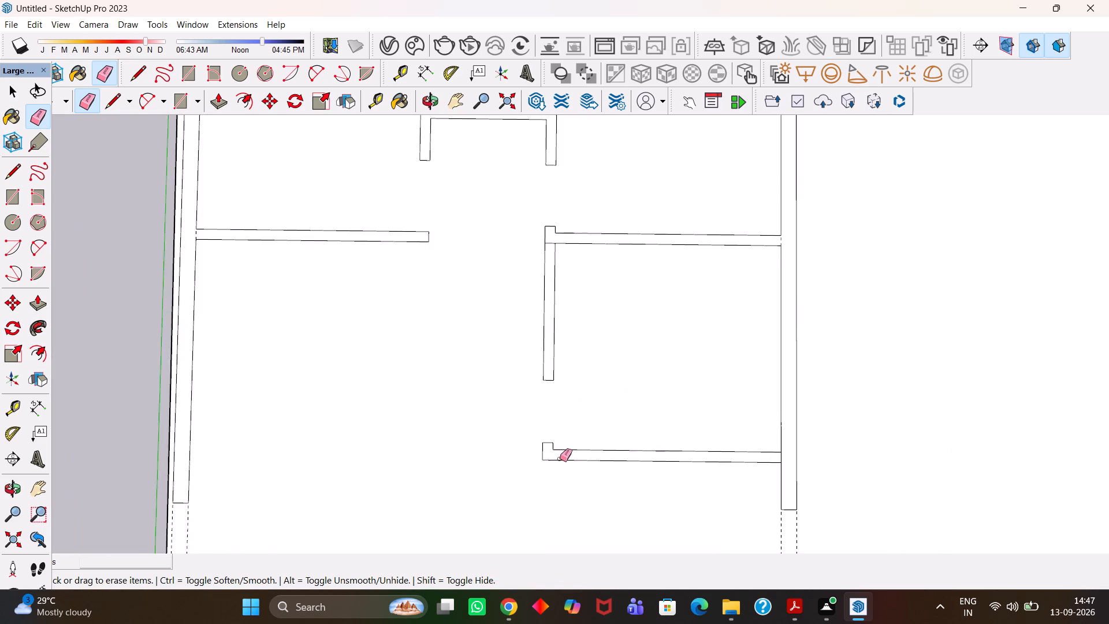
scroll(560, 459, down, 3)
scroll(756, 473, up, 5)
click(695, 455)
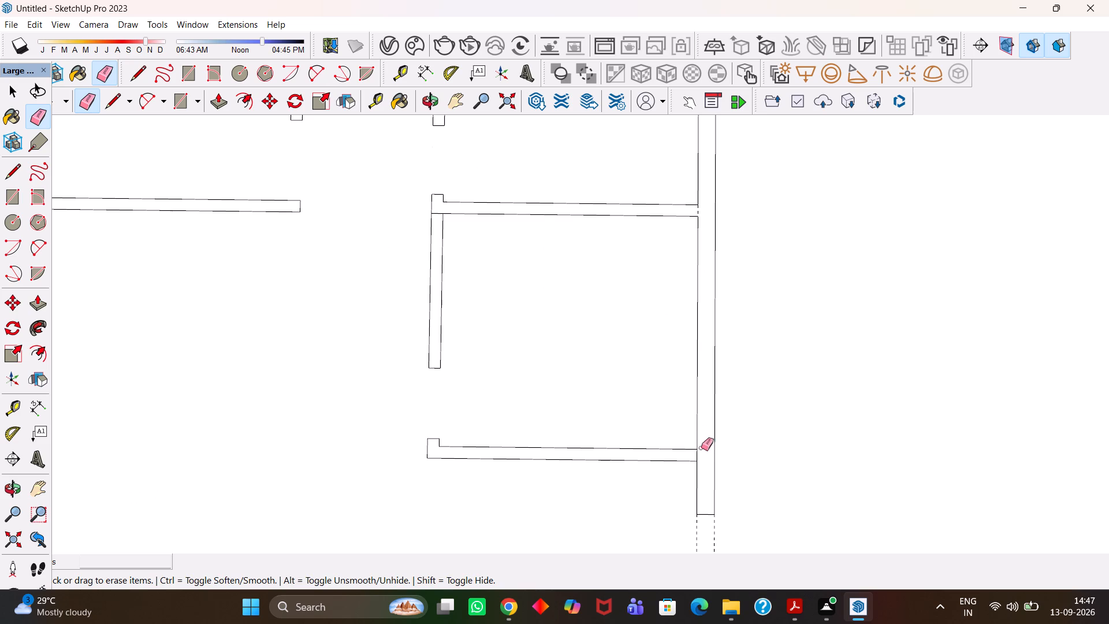
click(697, 456)
scroll(712, 235, down, 3)
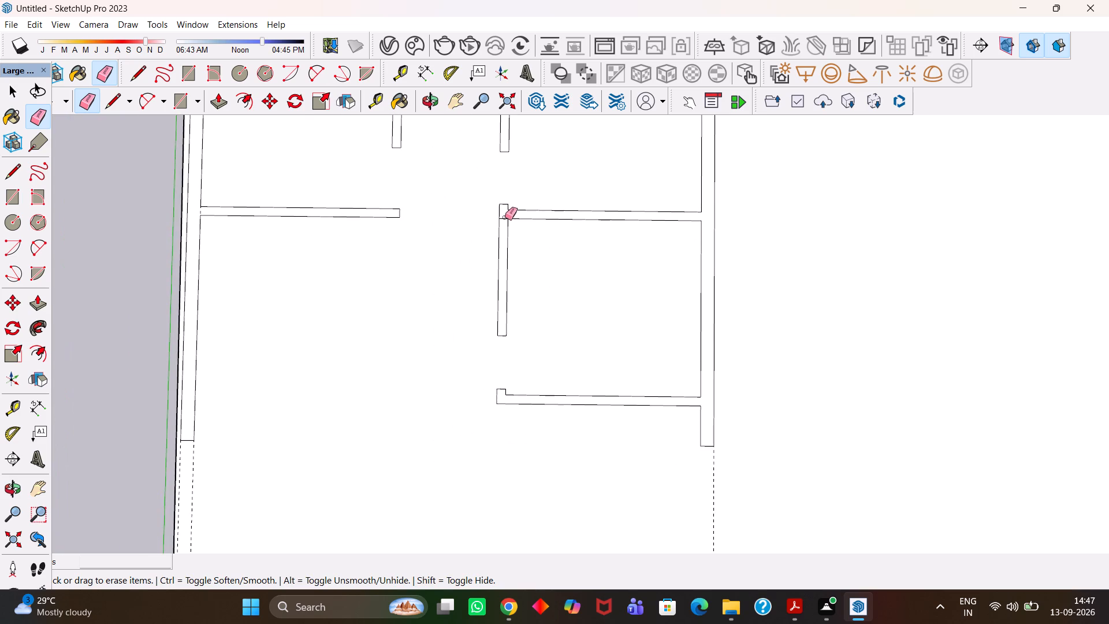
scroll(505, 217, up, 1)
click(505, 217)
Start saving the model and choose the rukiya folder as its destination.
scroll(594, 272, down, 6)
key(h)
key(h)
drag(602, 352, 642, 306)
key(ctrl+s)
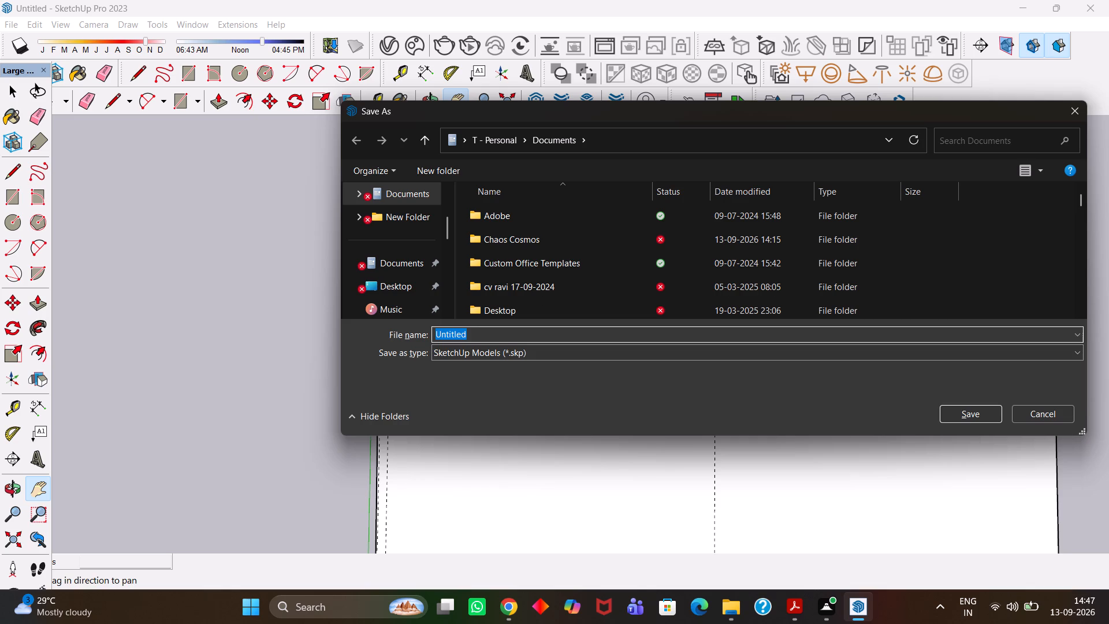
key(1)
scroll(400, 245, down, 3)
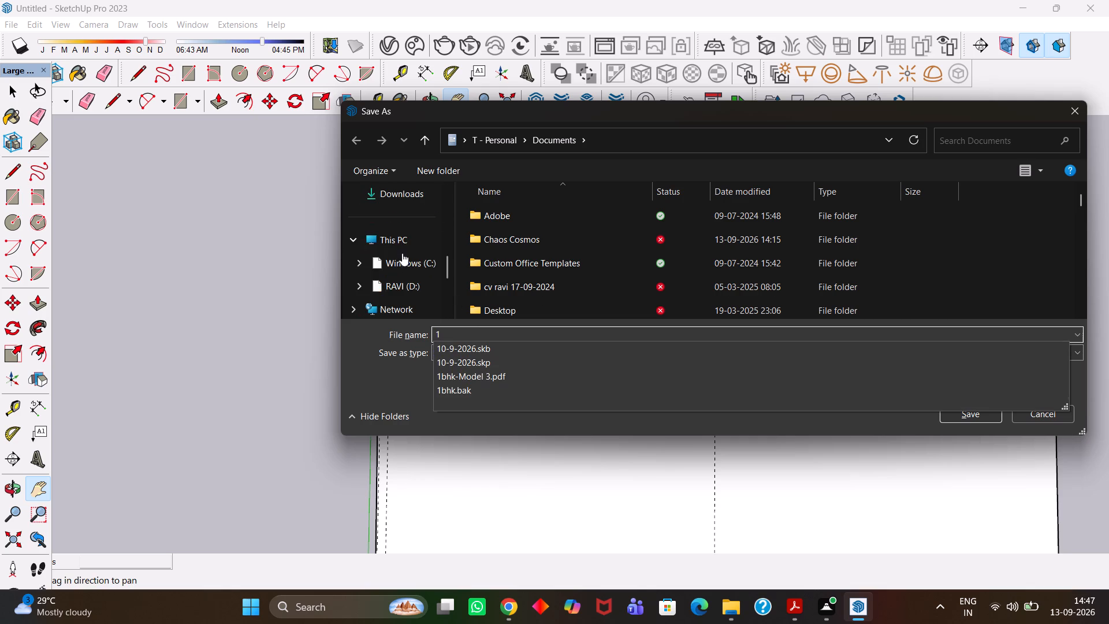
scroll(401, 231, up, 1)
double_click(399, 241)
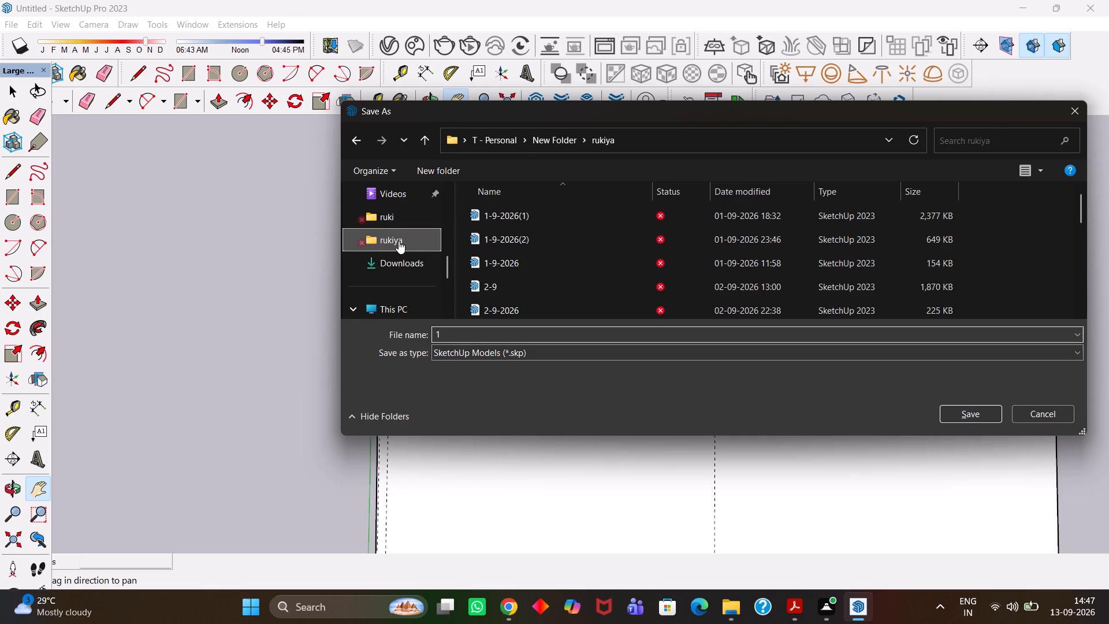
scroll(605, 243, down, 1)
scroll(559, 270, down, 3)
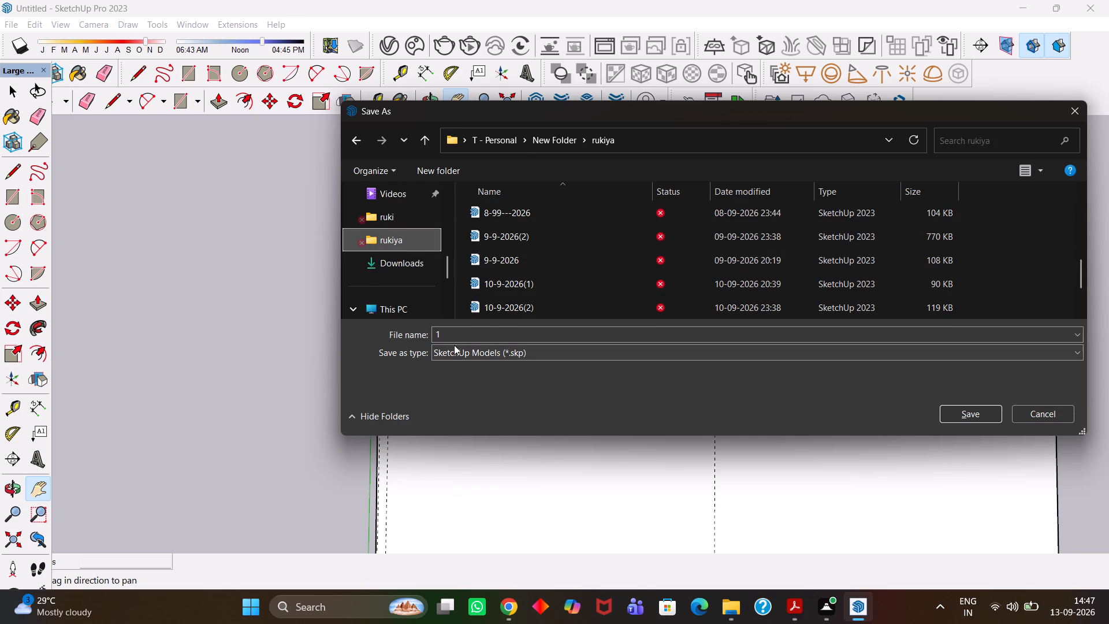
Name the SketchUp model file 13-9-26 and save it.
click(446, 326)
key(BackSpace)
key(BackSpace)
key(BackSpace)
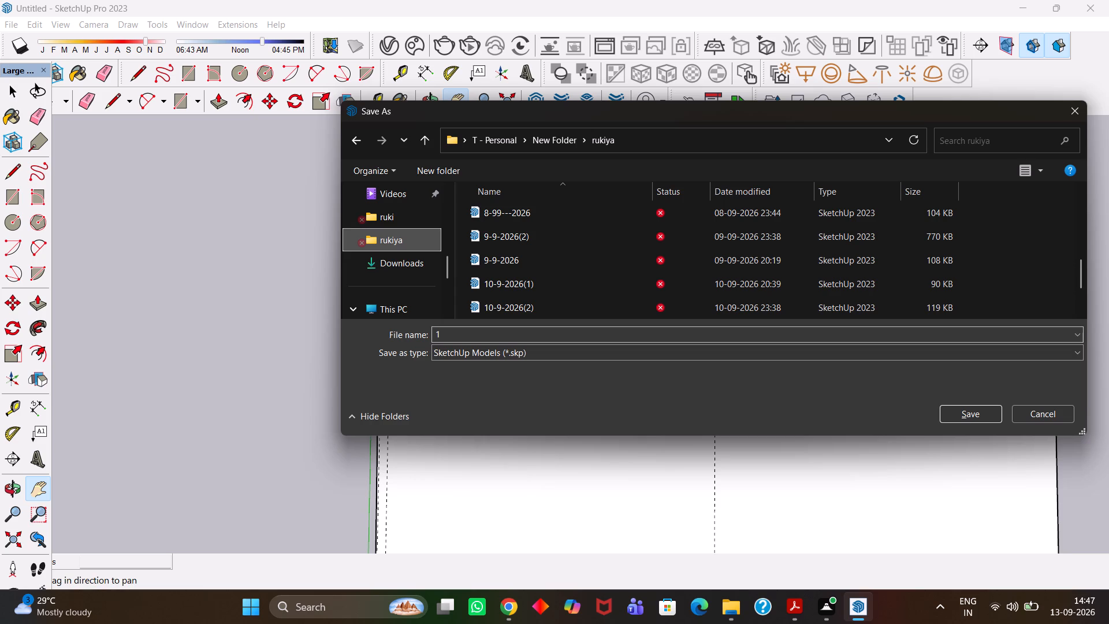
click(451, 332)
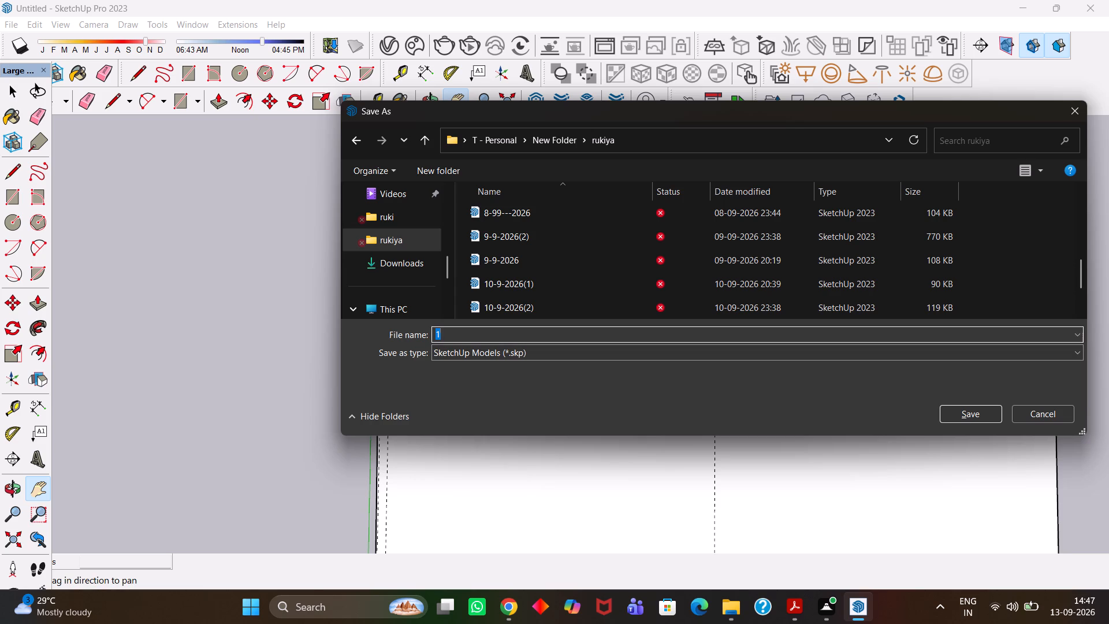
key(BackSpace)
text(13-)
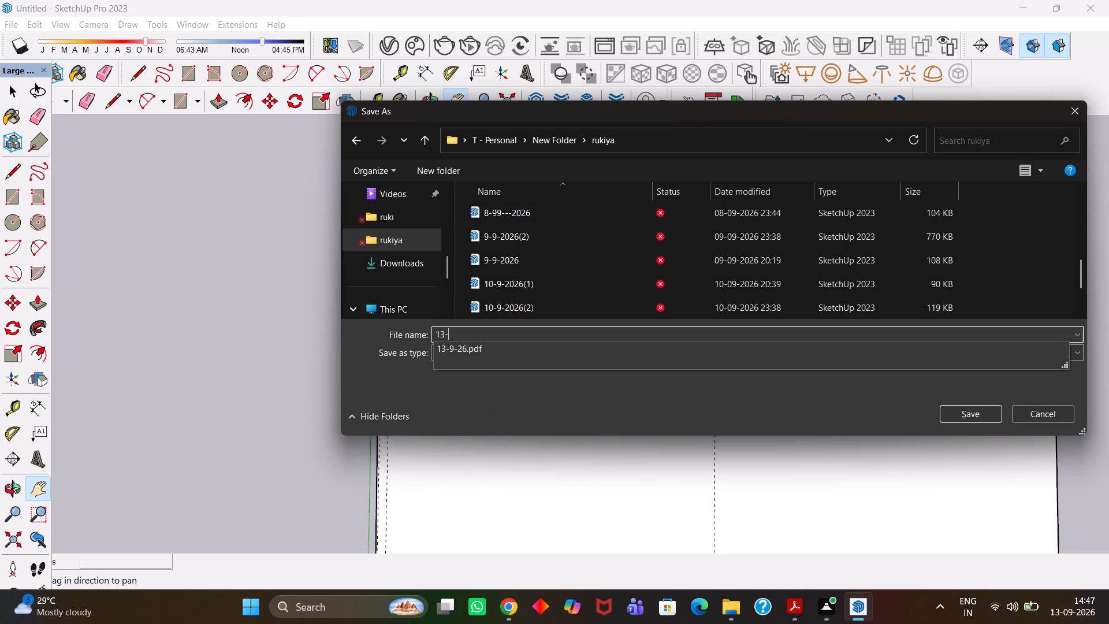
key(9)
text(-26)
key(Return)
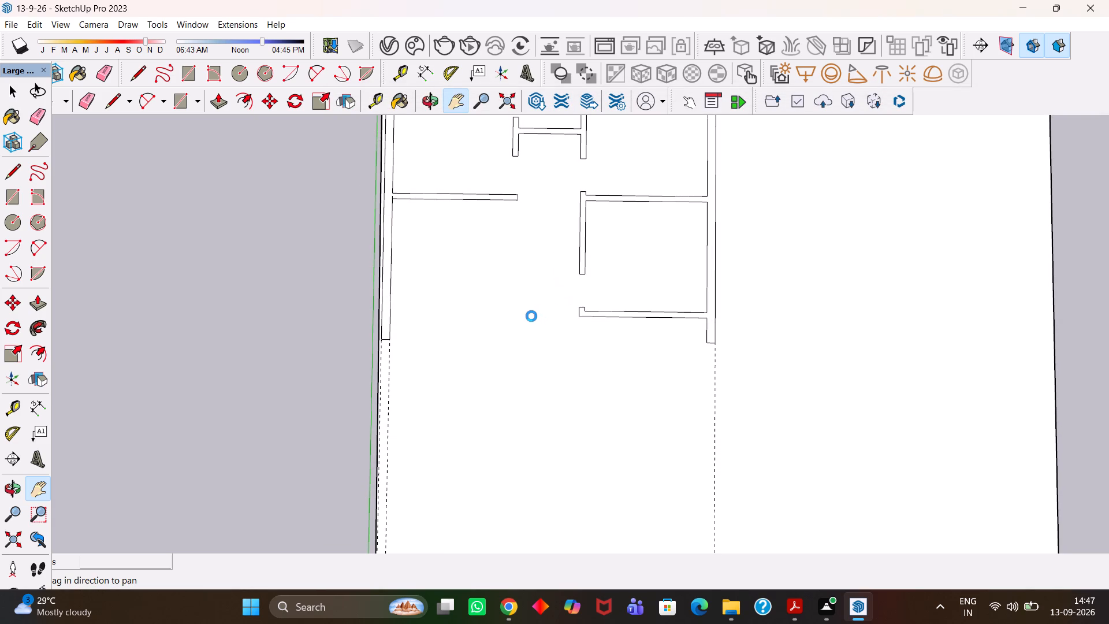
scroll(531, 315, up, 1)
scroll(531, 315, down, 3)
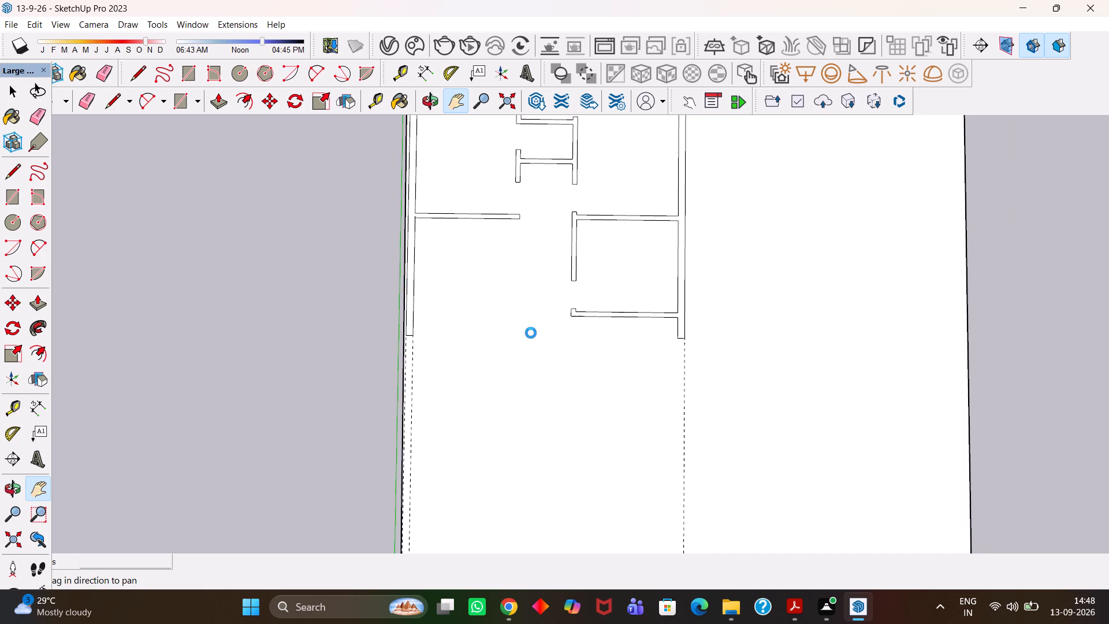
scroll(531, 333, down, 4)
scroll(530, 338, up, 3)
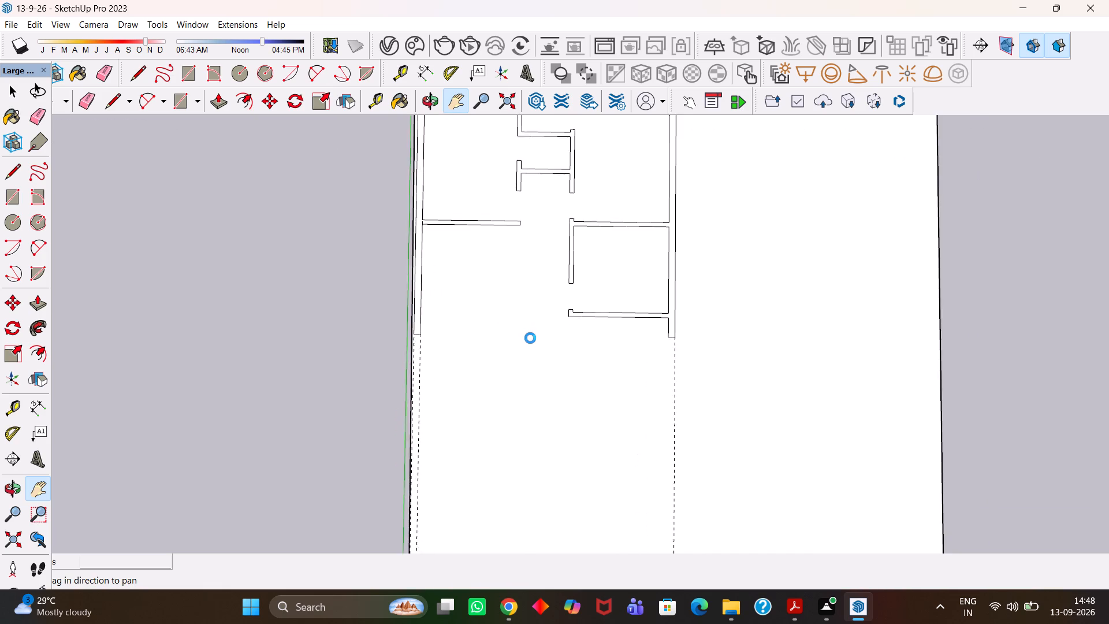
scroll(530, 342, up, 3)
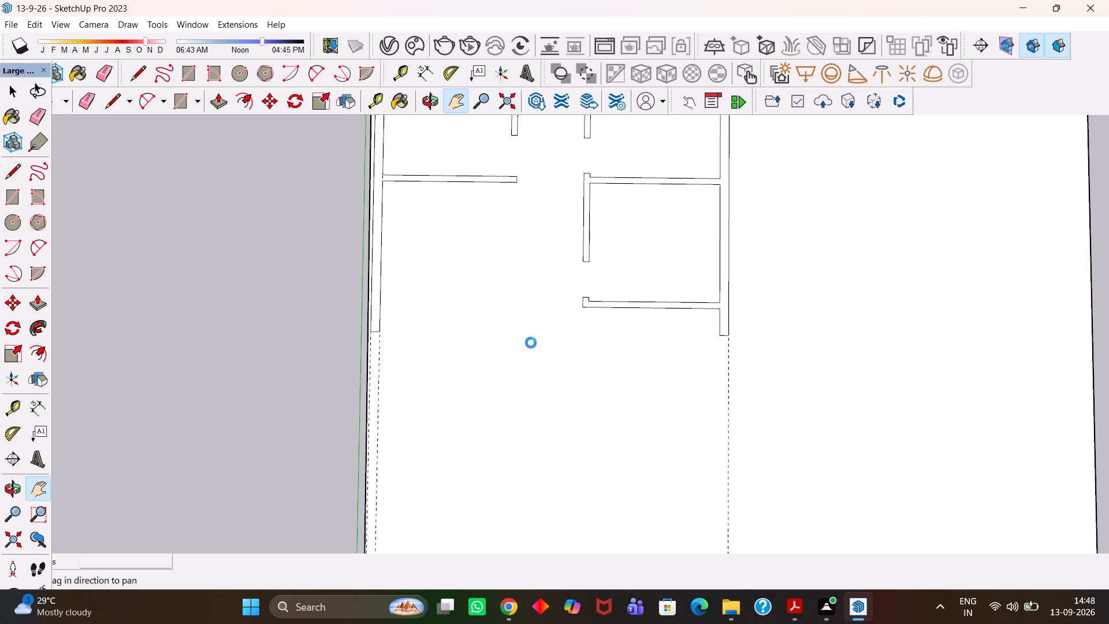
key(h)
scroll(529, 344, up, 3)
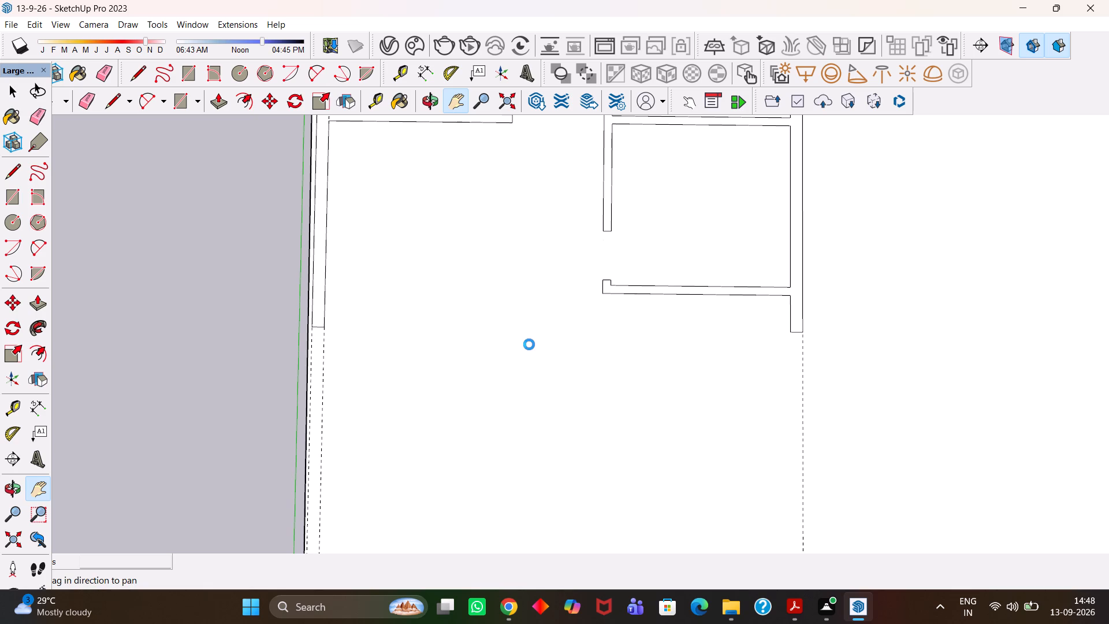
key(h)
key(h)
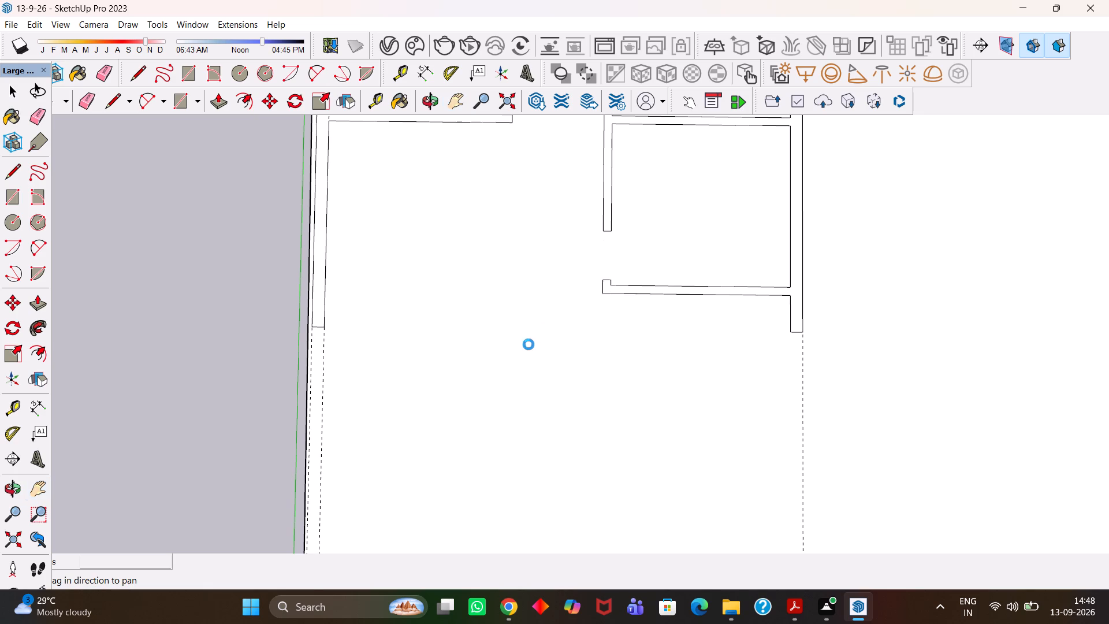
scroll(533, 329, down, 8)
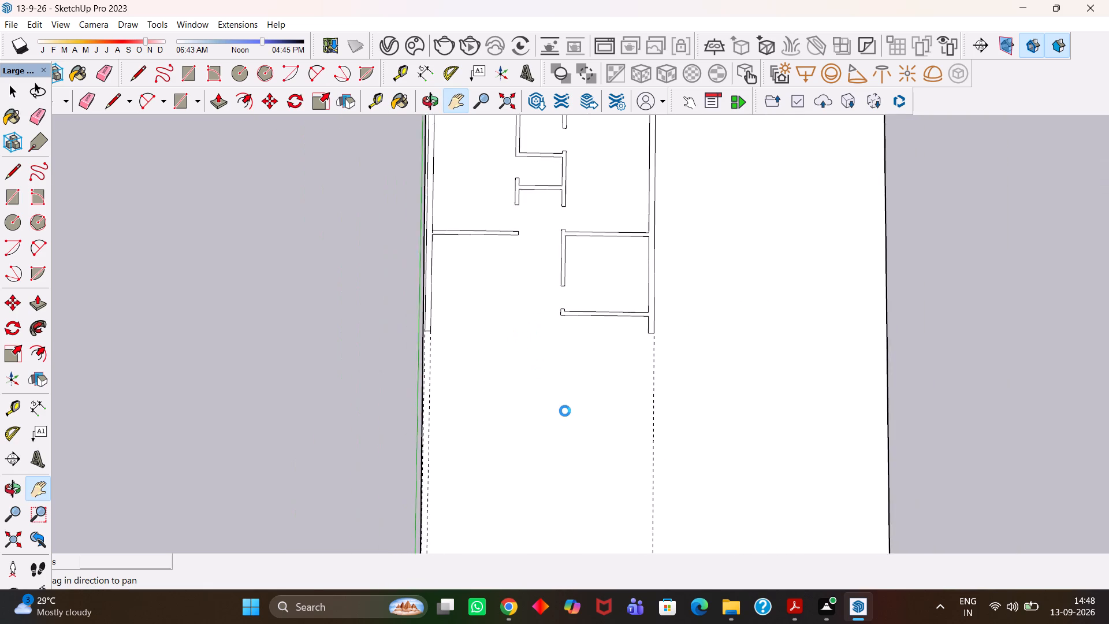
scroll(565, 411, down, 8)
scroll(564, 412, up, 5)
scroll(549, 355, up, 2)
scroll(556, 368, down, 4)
Add crosswise guides along the front cross wall's outer face, 6' 4" in front of it, and another 6" further.
key(h)
drag(564, 330, 554, 430)
scroll(553, 432, up, 4)
middle_drag(552, 462, 560, 412)
key(h)
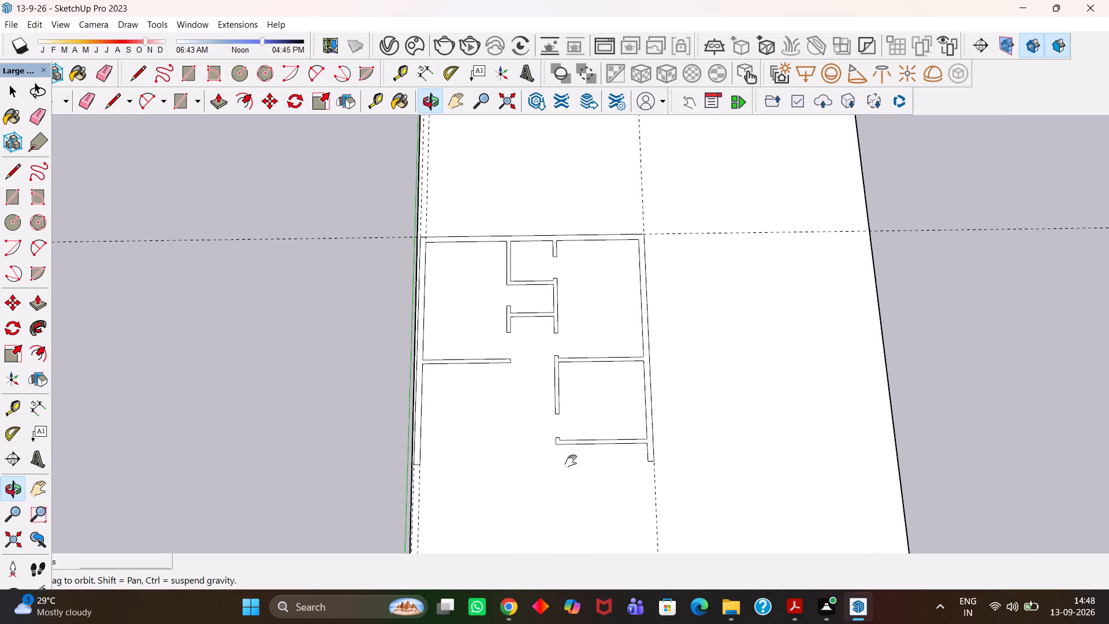
drag(571, 461, 549, 345)
scroll(487, 320, down, 3)
scroll(554, 345, up, 7)
drag(555, 344, 600, 387)
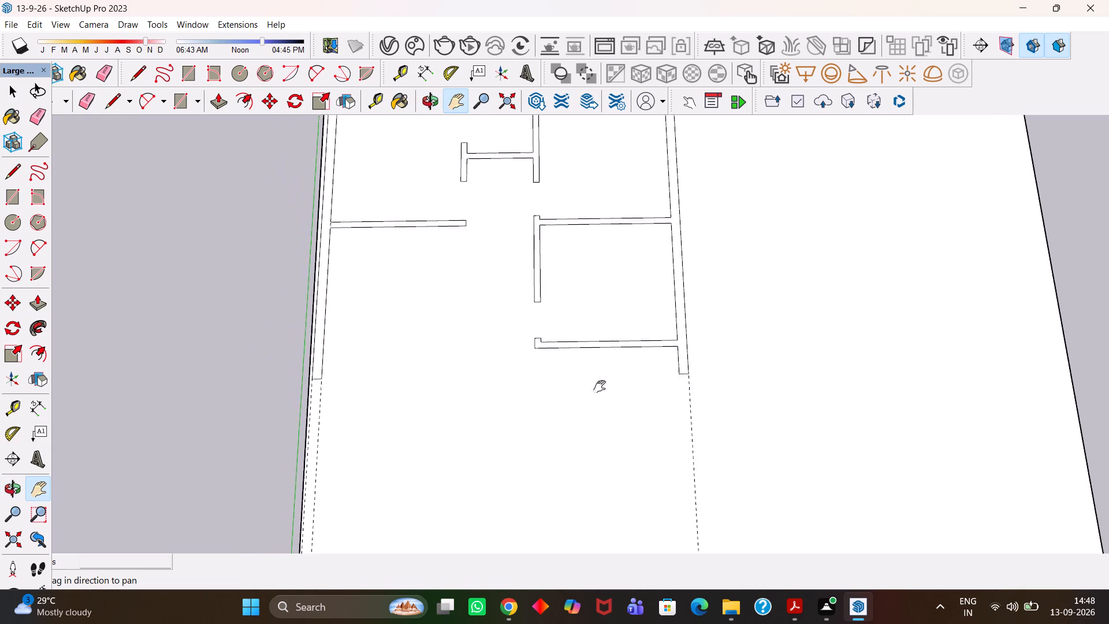
drag(600, 387, 615, 419)
scroll(615, 419, up, 2)
key(t)
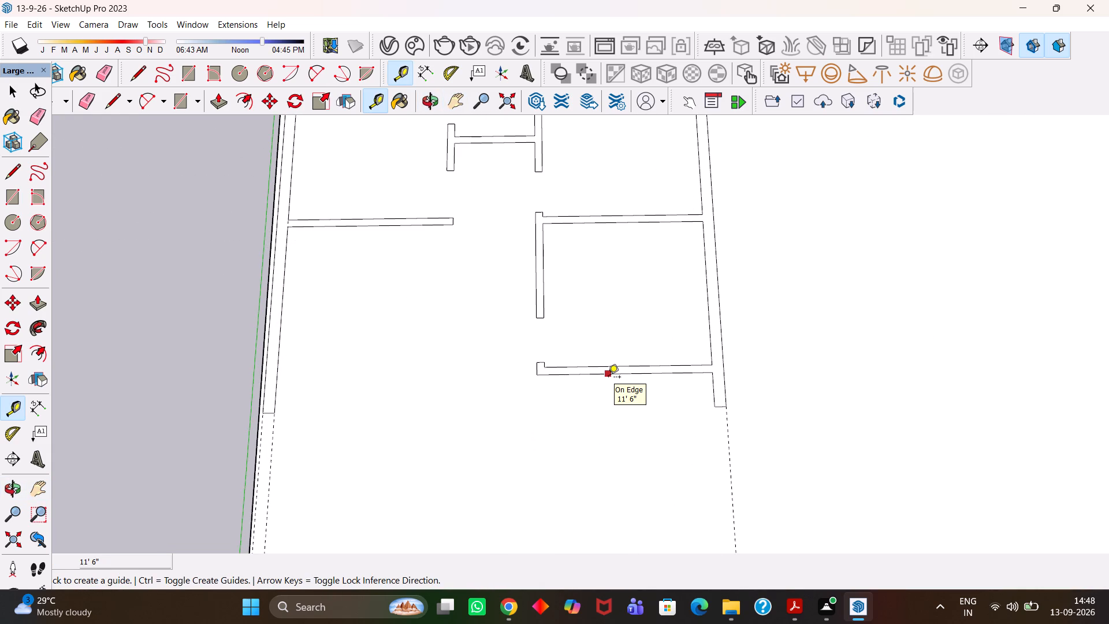
double_click(605, 372)
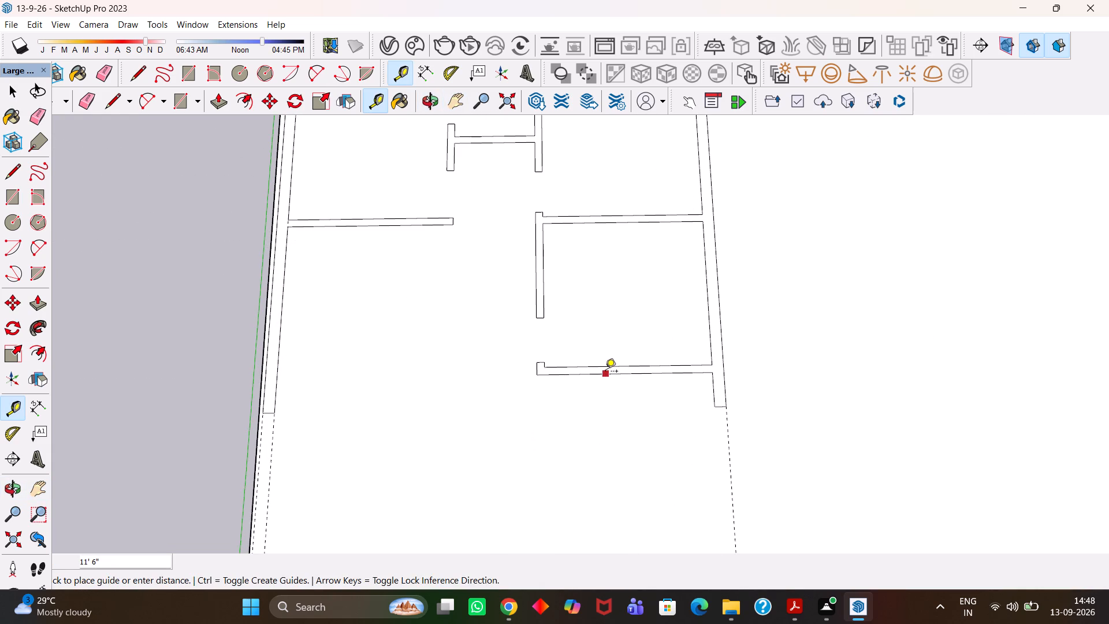
click(591, 373)
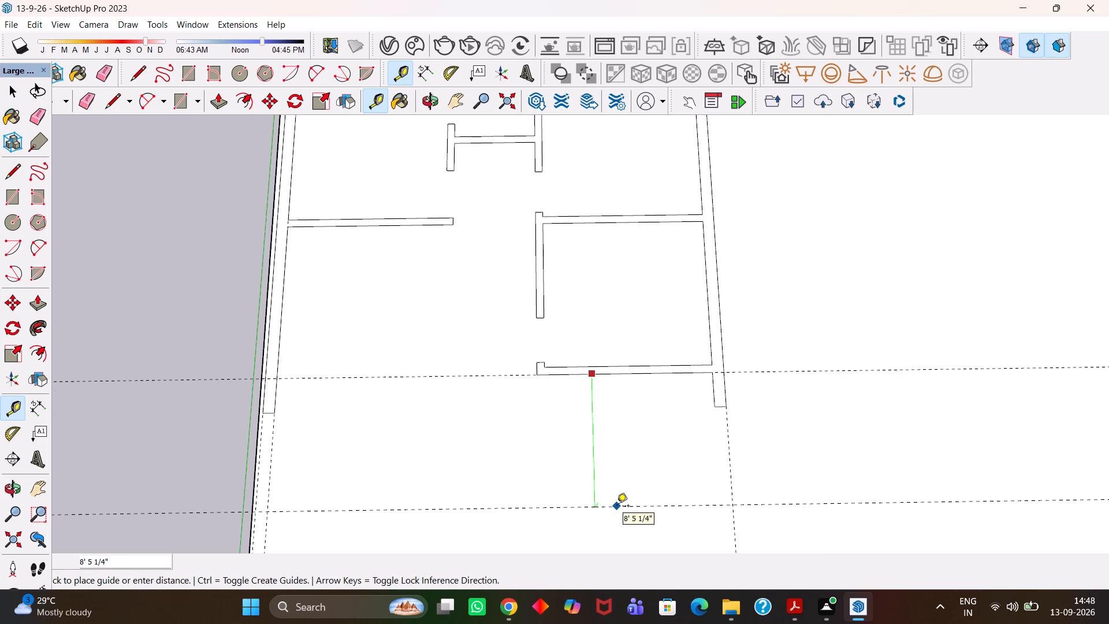
text(6'4")
key(Return)
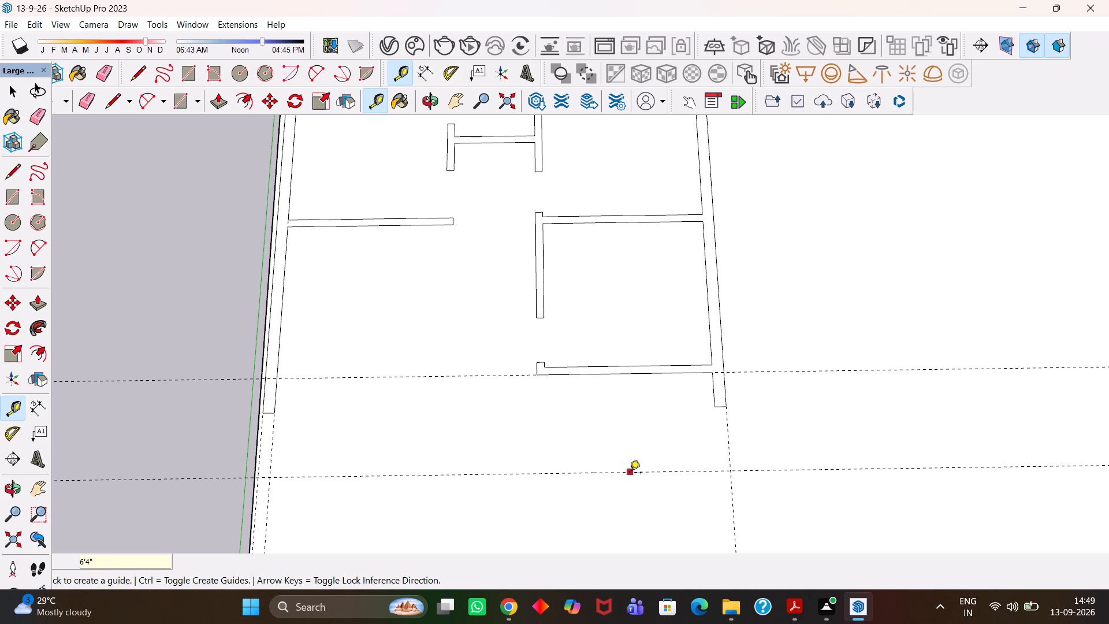
click(623, 473)
text(6")
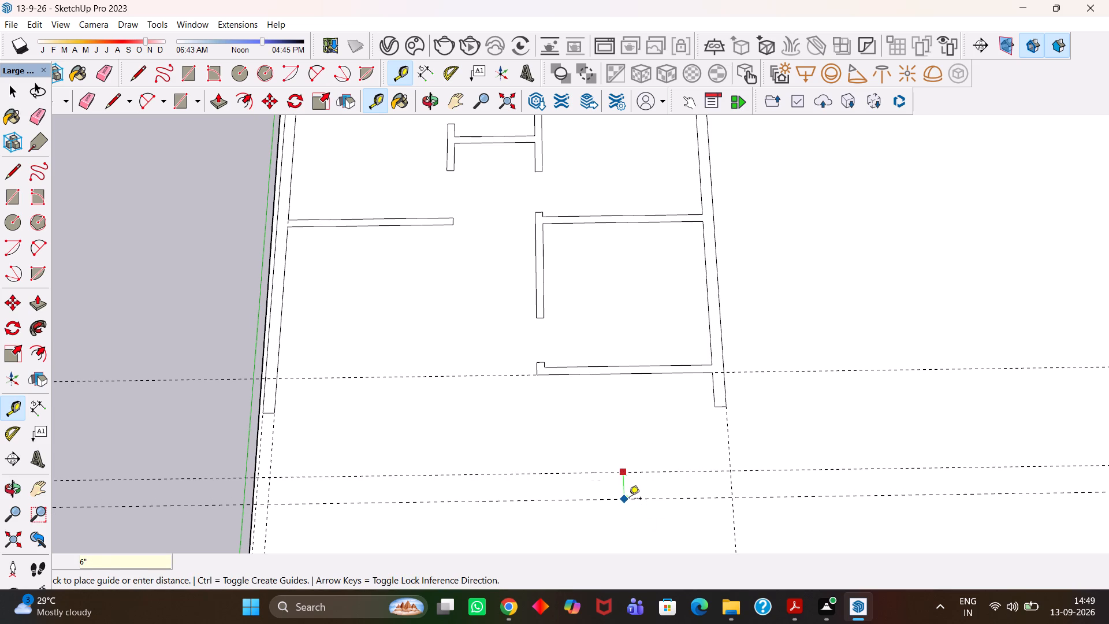
key(Return)
Add two lengthwise guides aligned with the partition's faces, 12' 3" from the side wall's outer line and 6" back inward.
key(t)
click(734, 526)
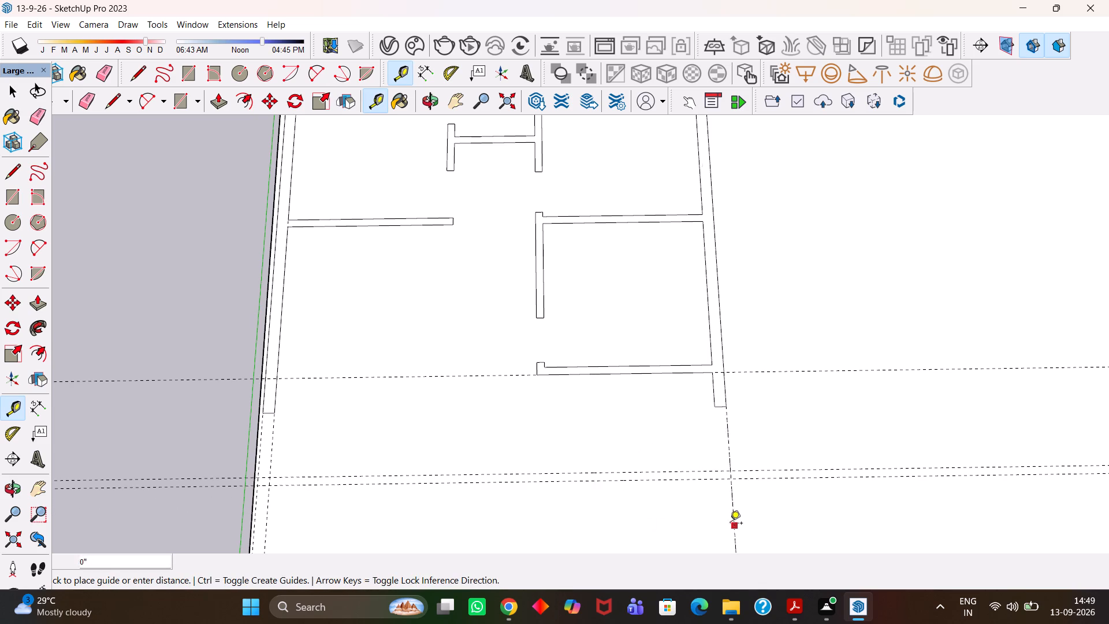
click(534, 370)
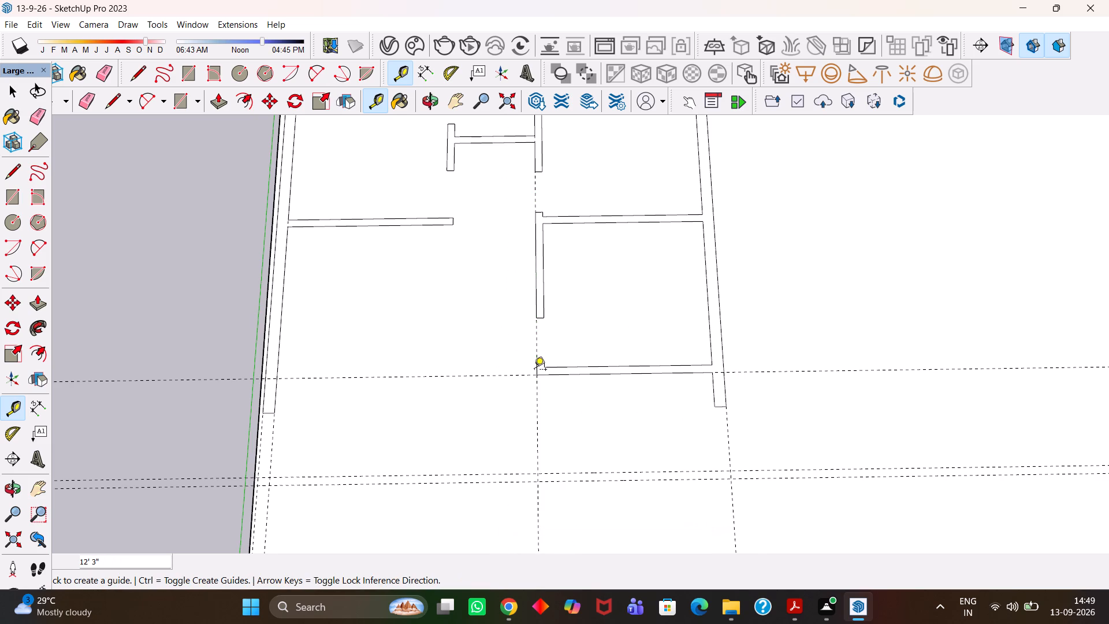
scroll(540, 392, up, 2)
click(540, 392)
click(547, 361)
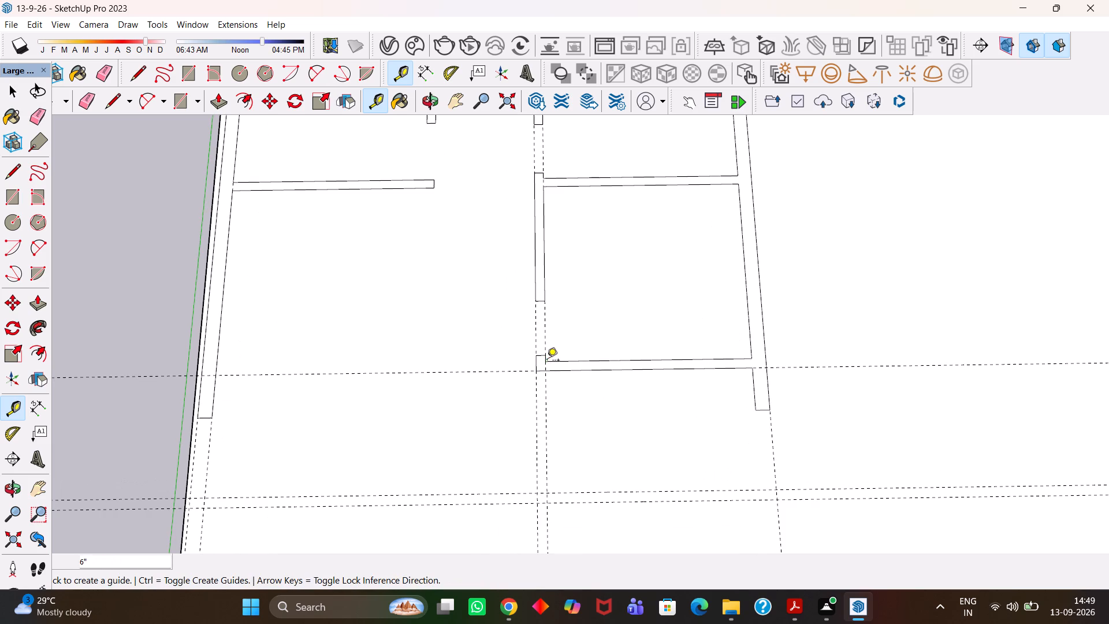
Draw a 12' 3" by 6" rectangle between the front guides for the next cross wall.
key(h)
drag(621, 462, 593, 386)
key(r)
scroll(516, 423, up, 2)
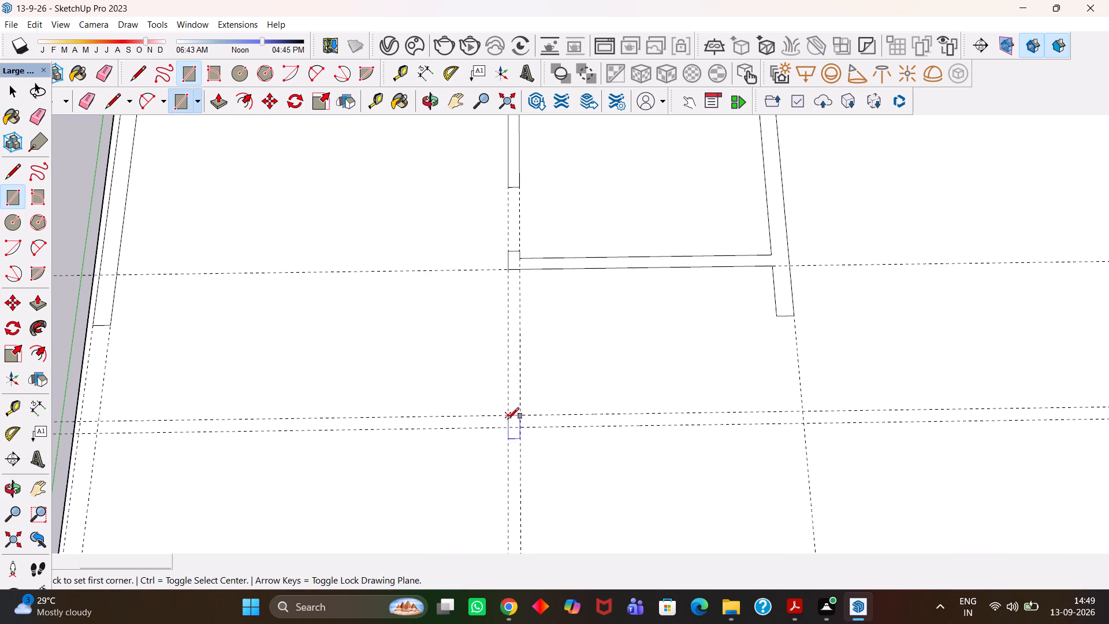
click(511, 415)
click(800, 426)
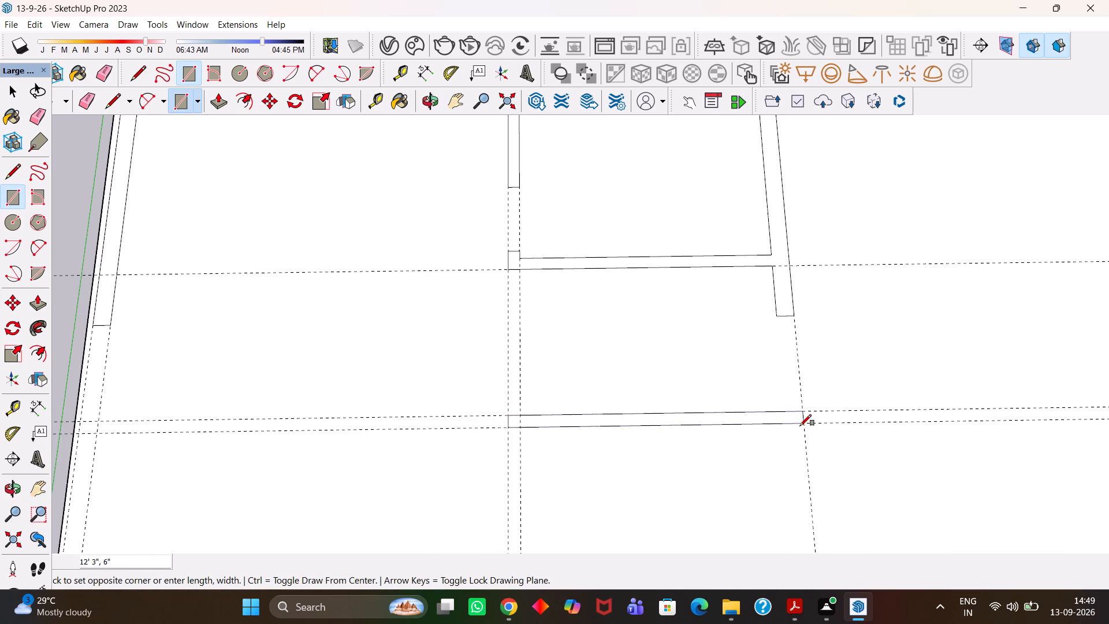
Add a guide 9" inside the side wall's outer line and draw a rectangle extending that wall to the new cross wall.
key(t)
click(798, 389)
click(776, 314)
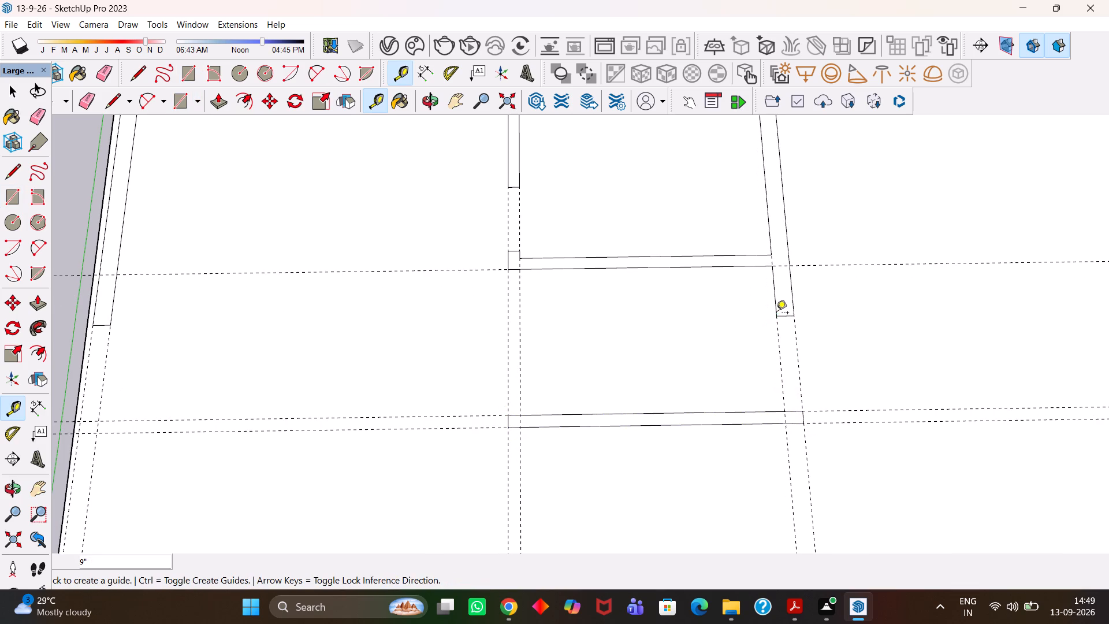
key(r)
click(777, 314)
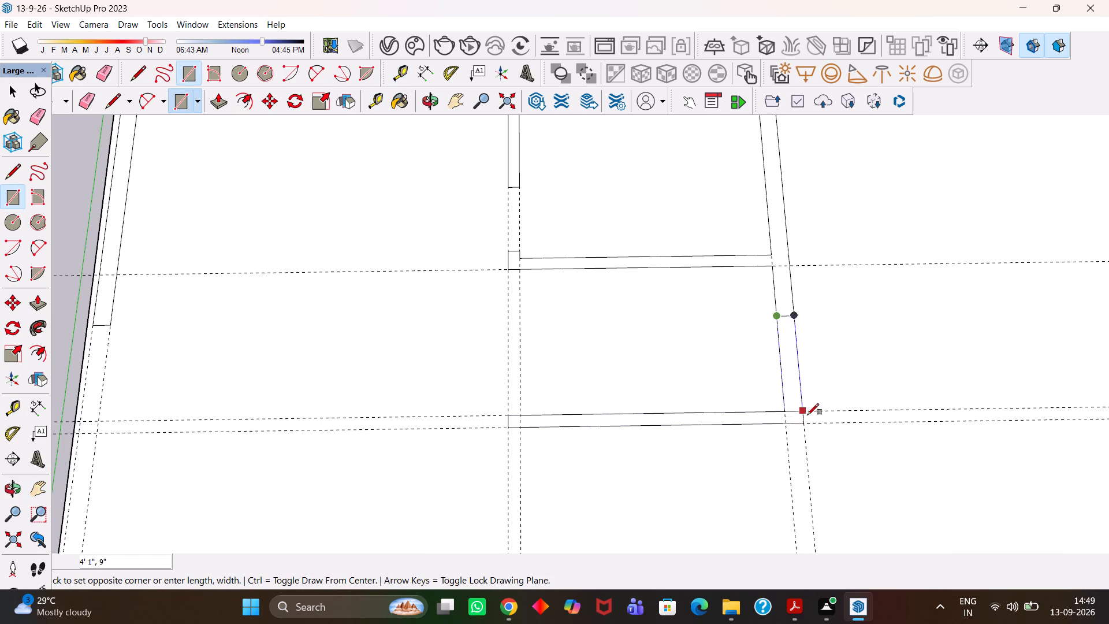
click(802, 419)
Erase the side wall's old end edge, the leftover edges at the new corner and the new cross wall's inner guide.
scroll(796, 409, up, 1)
key(e)
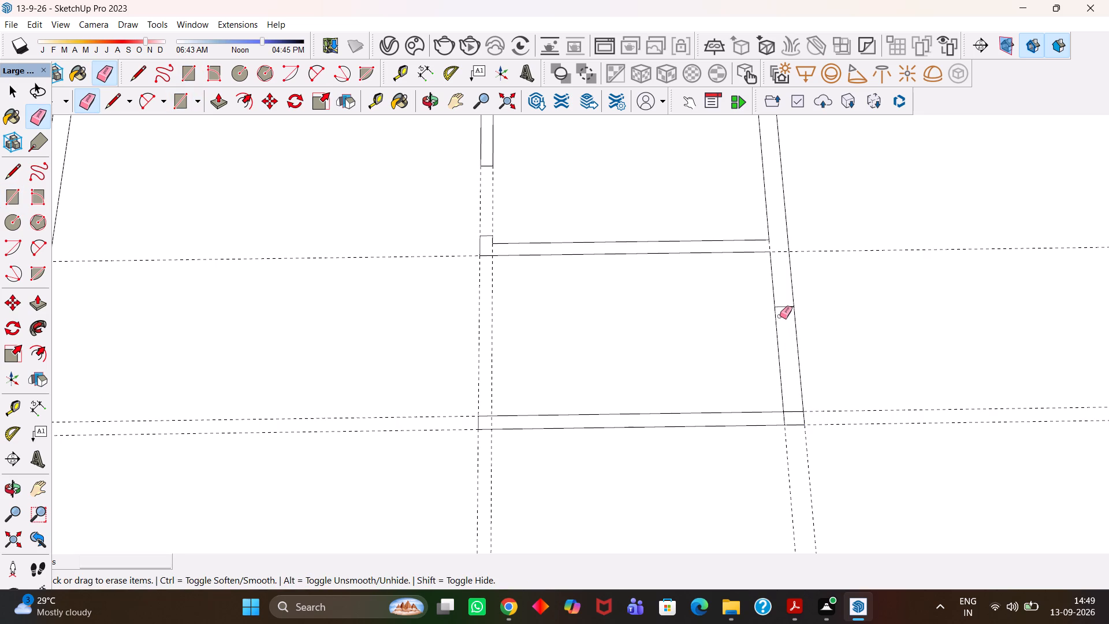
drag(780, 316, 779, 306)
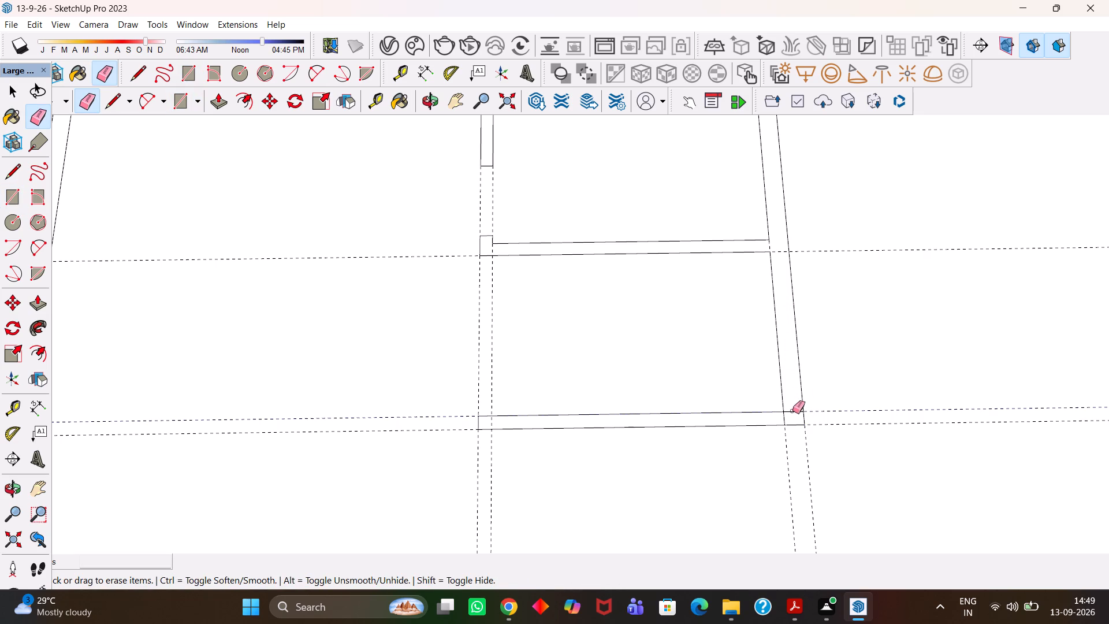
click(792, 411)
drag(788, 419, 780, 417)
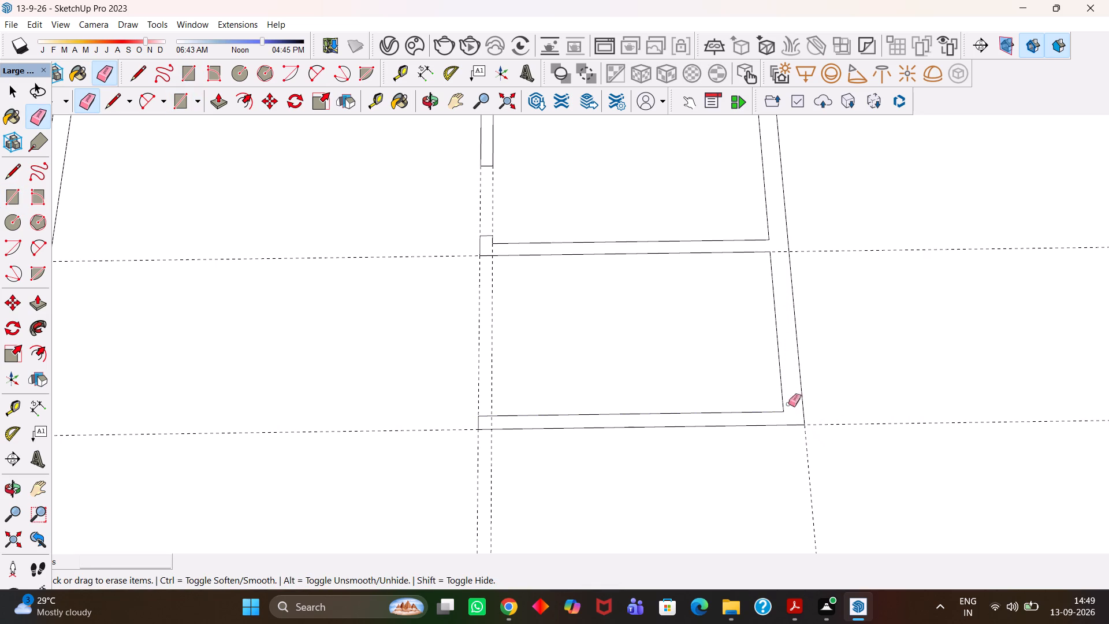
Add a lengthwise guide along the side wall's inner face, running past the new cross wall.
key(t)
double_click(777, 348)
scroll(777, 348, down, 4)
key(h)
drag(664, 400, 686, 358)
drag(743, 428, 705, 359)
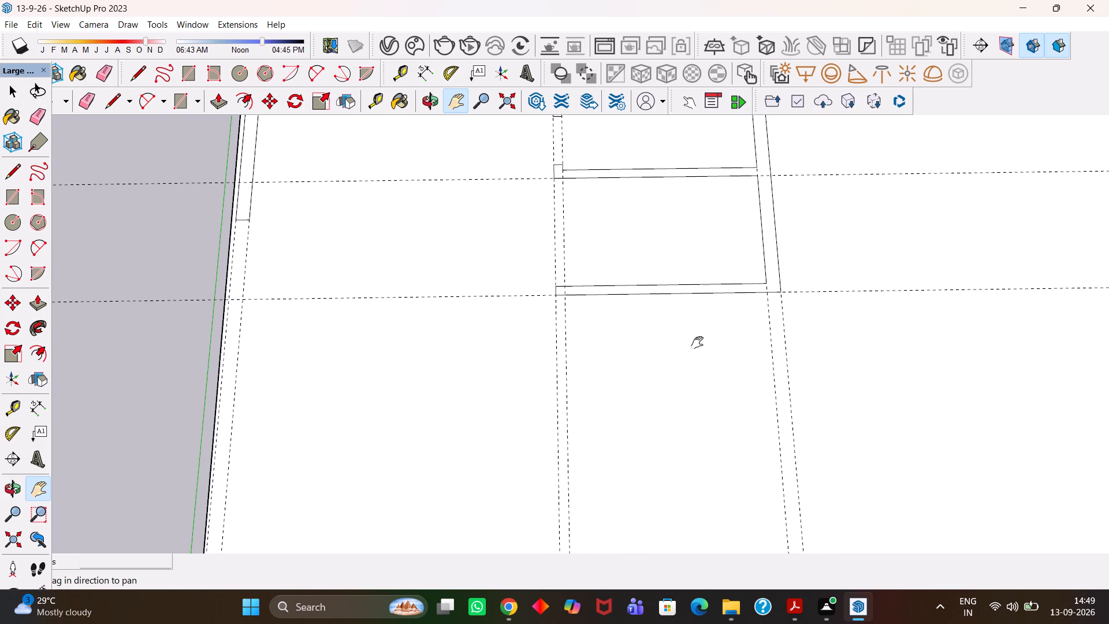
scroll(700, 346, down, 2)
key(h)
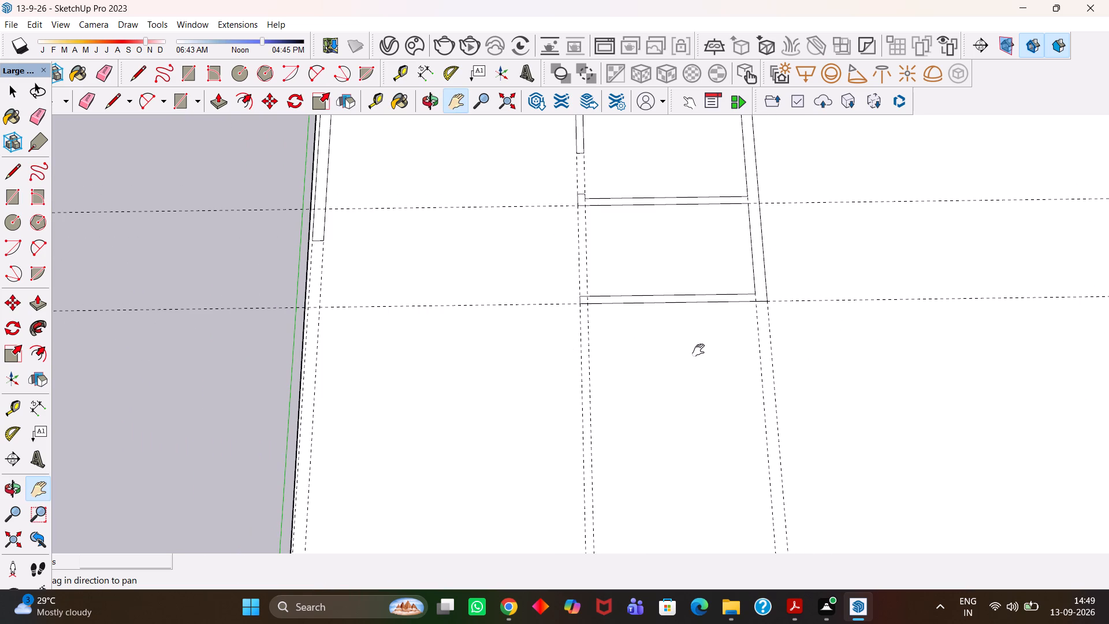
Add a guide 4' beyond the last cross wall's outer face and another 7' in from the side wall's inner guide.
key(h)
scroll(698, 350, up, 2)
drag(708, 350, 702, 395)
key(t)
scroll(699, 382, up, 2)
click(689, 328)
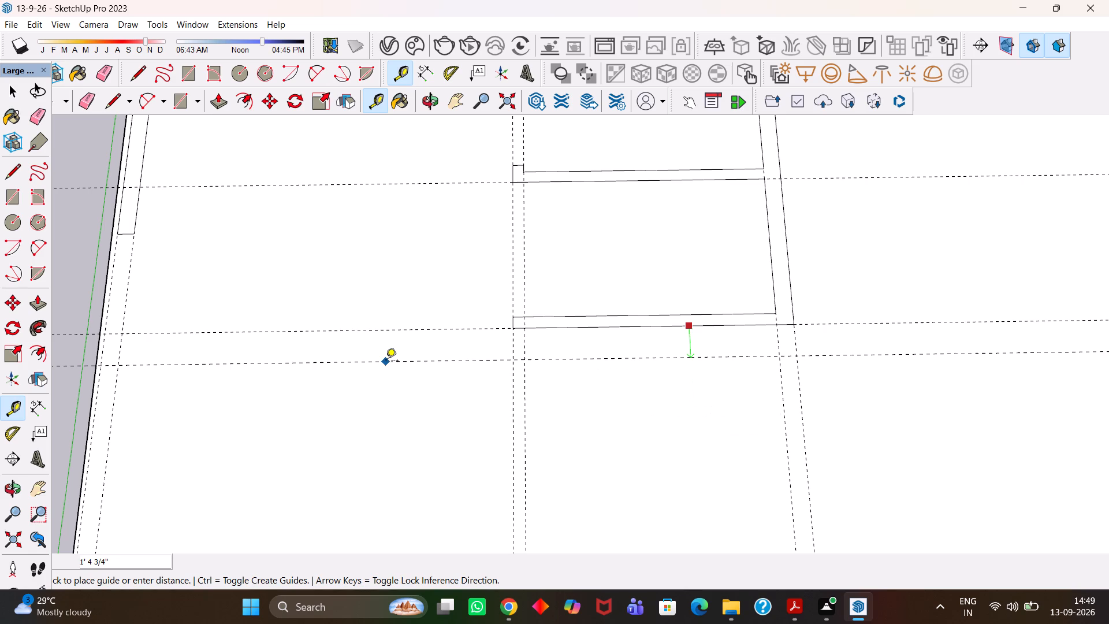
text(4')
key(Return)
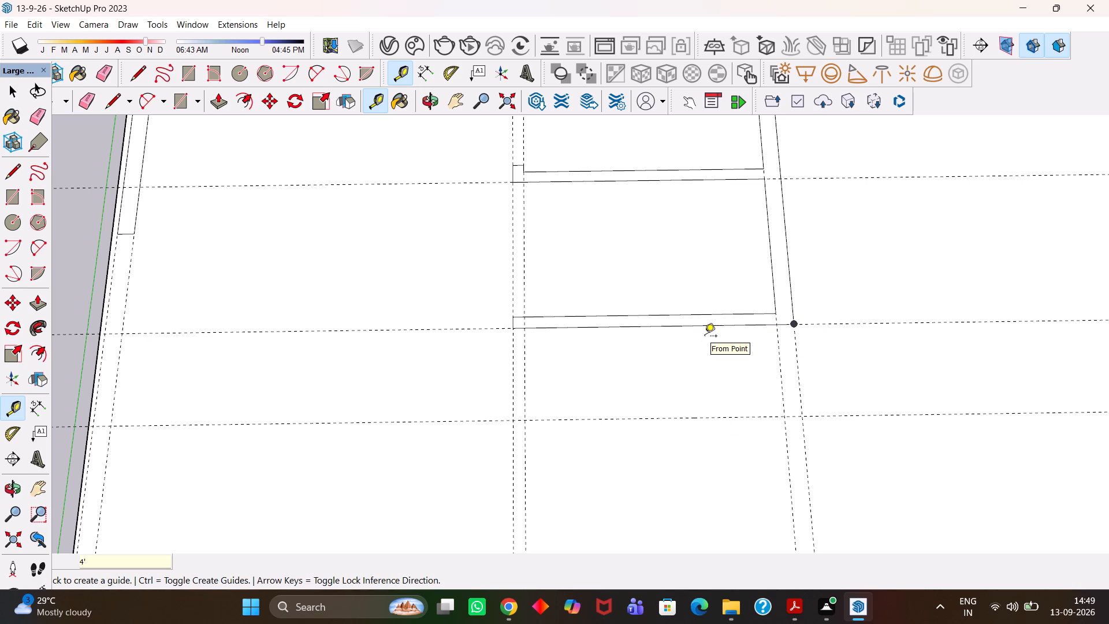
click(783, 373)
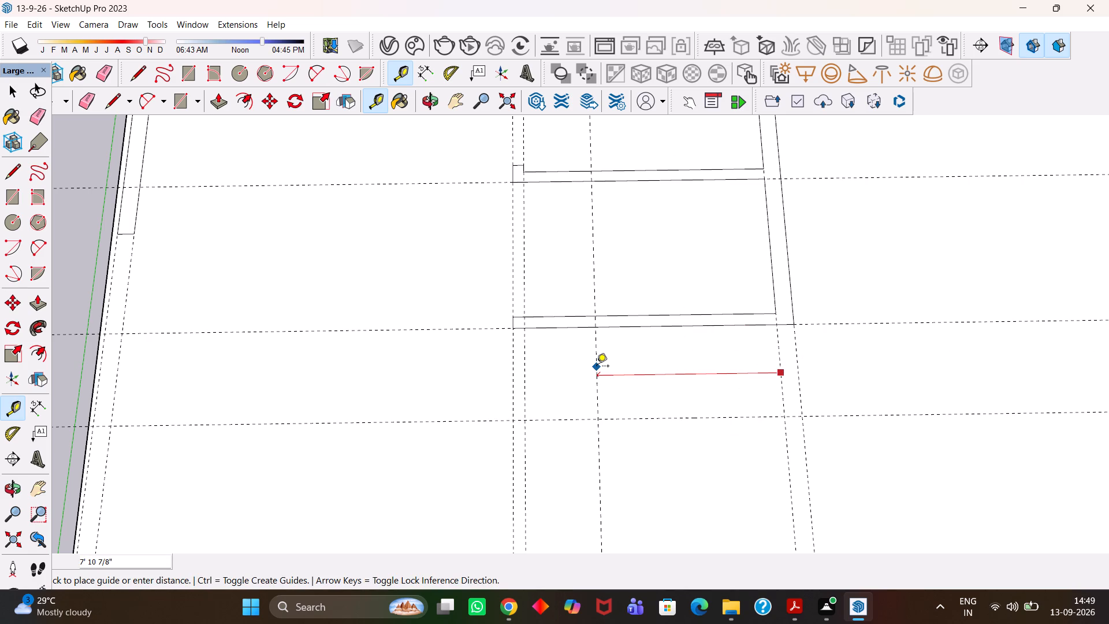
text(7')
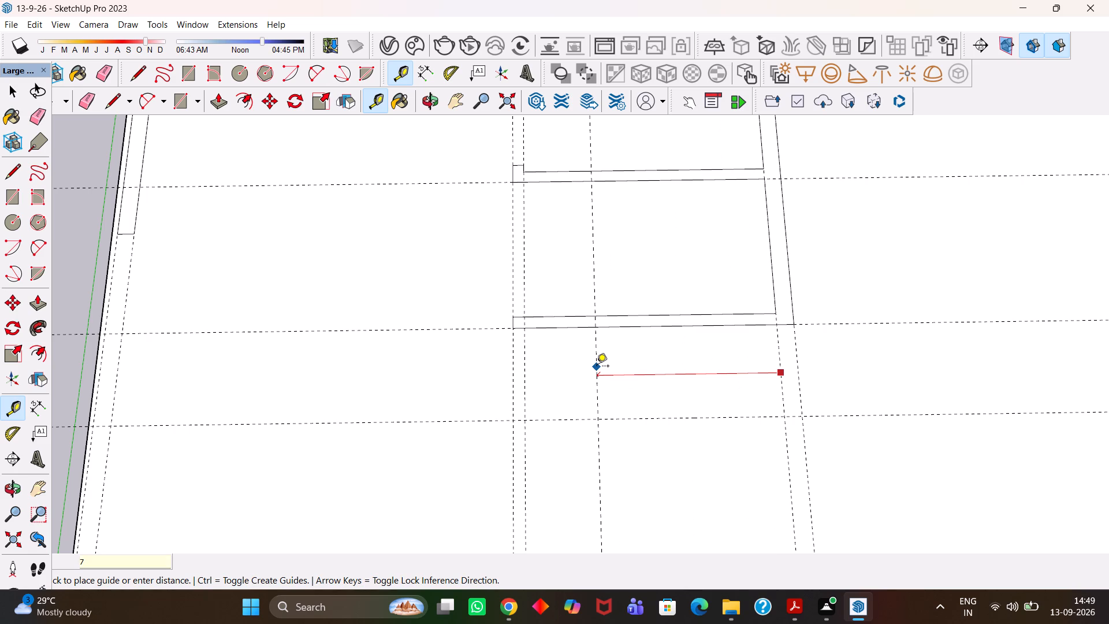
key(Return)
Offset a 6" wall-thickness guide inward from the 7' guide and another 6" outward from the 4' guide.
click(620, 372)
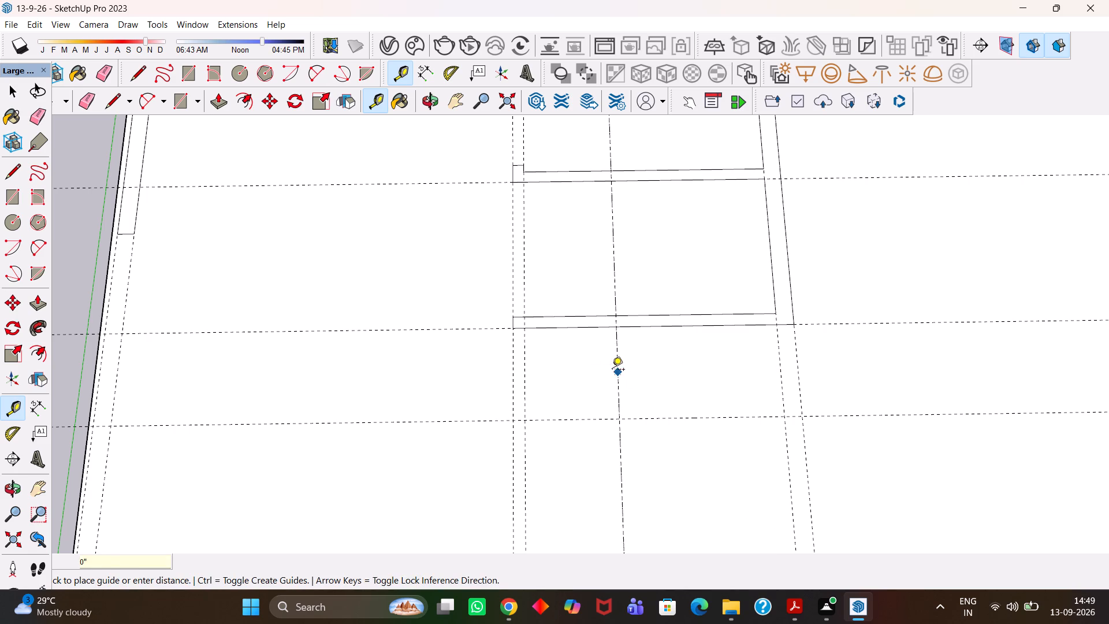
text(6")
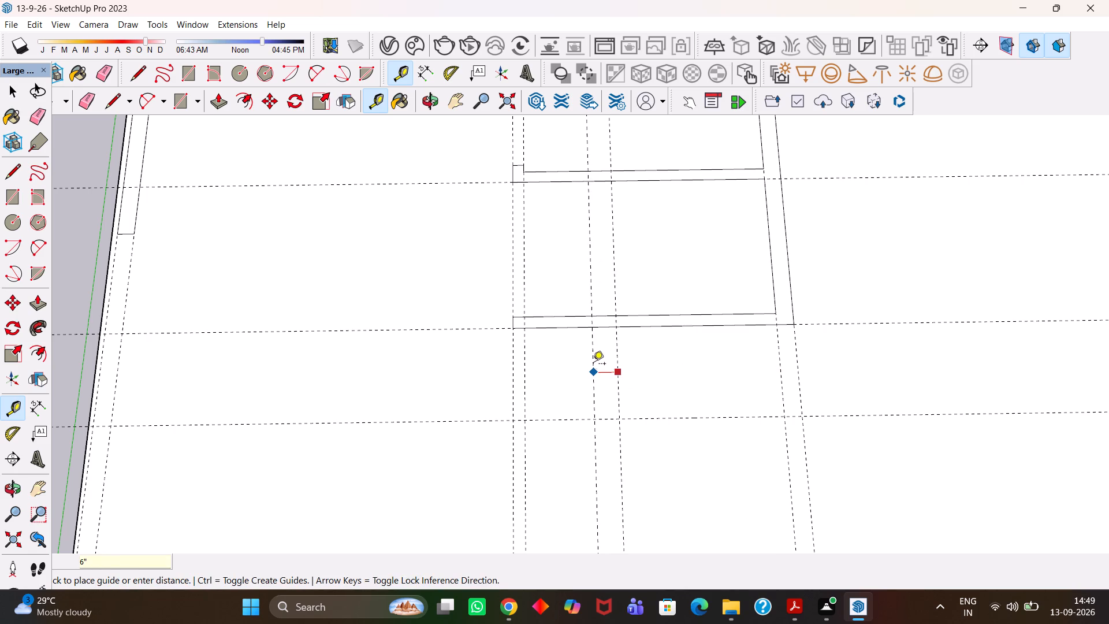
key(Return)
click(646, 421)
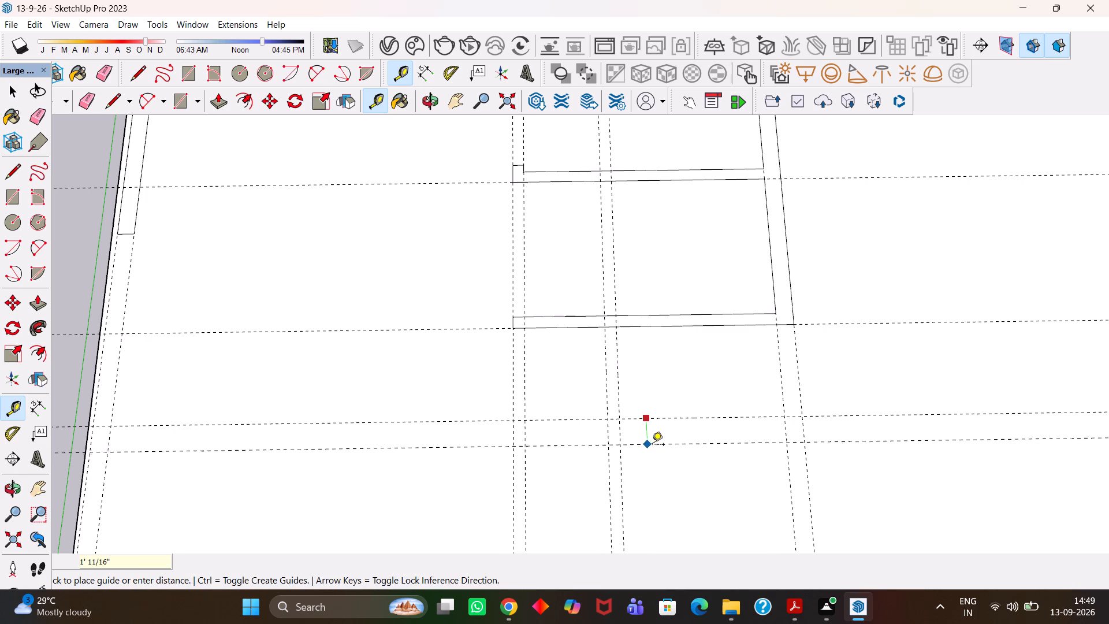
text(6")
key(Return)
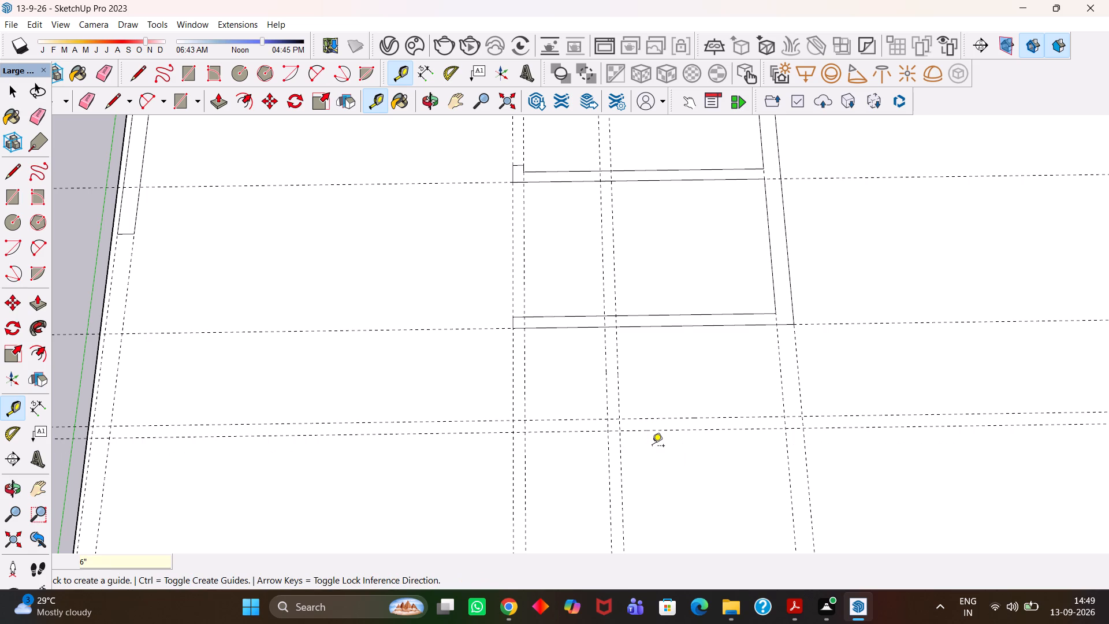
Draw rectangles for the small room's walls: 8' 3" by 6" cross wall, 9" by 4' 6" side wall extension, 4' by 6" partition.
key(r)
scroll(607, 419, up, 2)
click(606, 419)
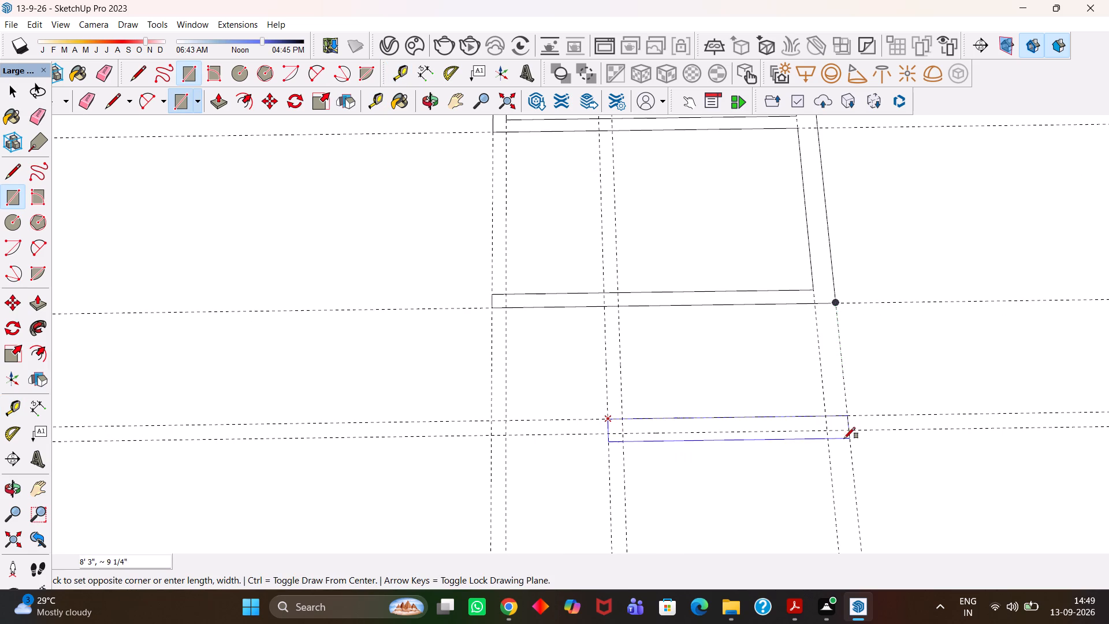
click(843, 432)
click(829, 429)
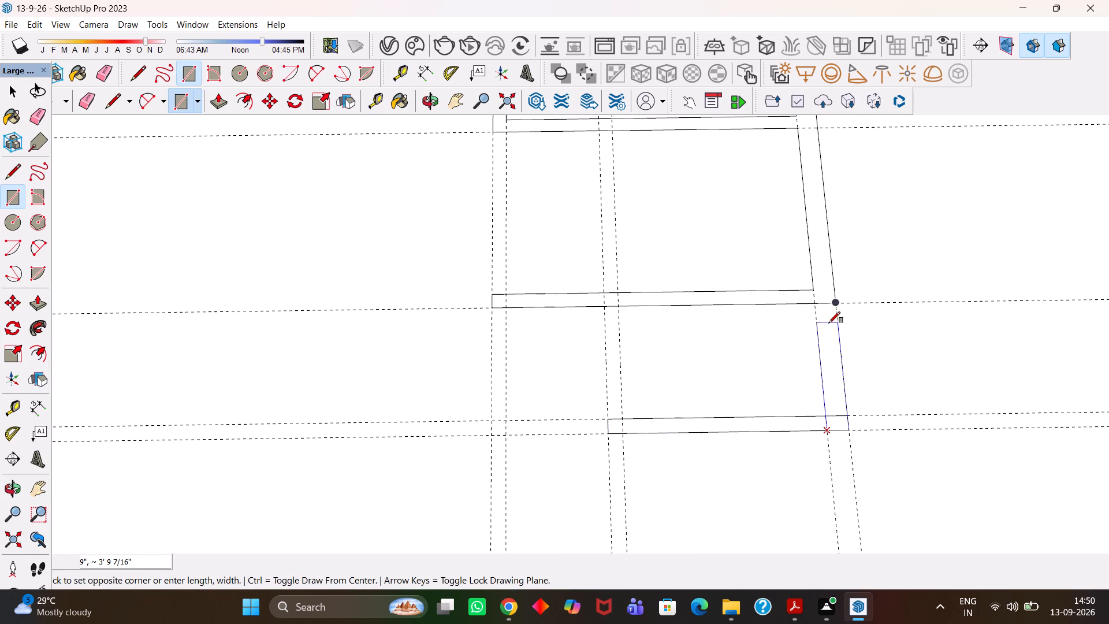
click(829, 306)
click(611, 417)
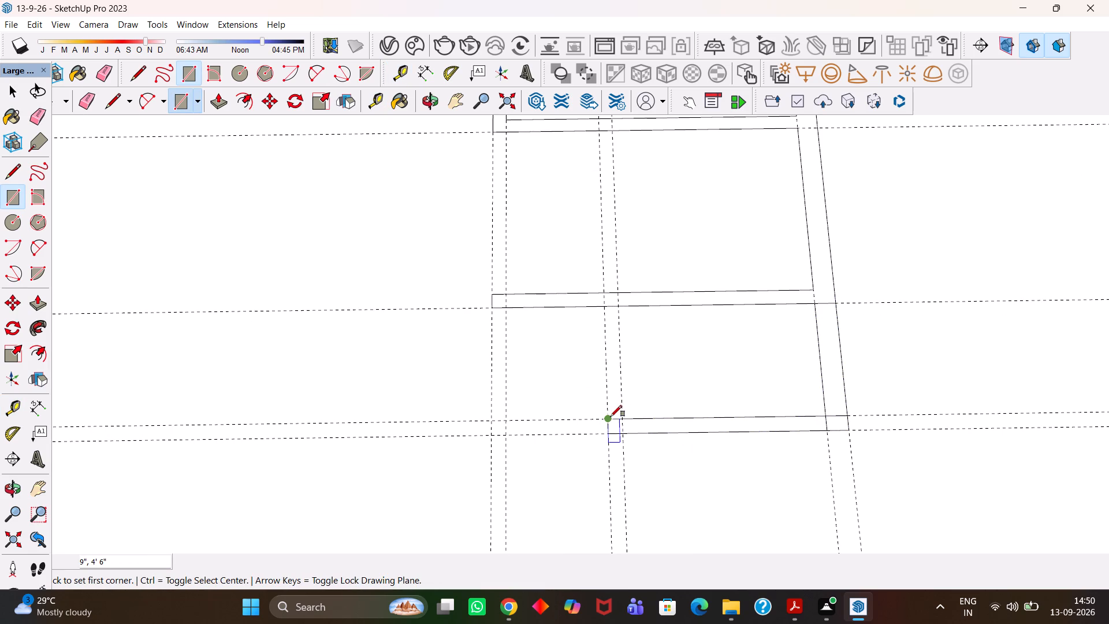
click(616, 307)
Add a guide along the upper cross wall's face and another 4" from it inside the small room.
key(t)
double_click(645, 304)
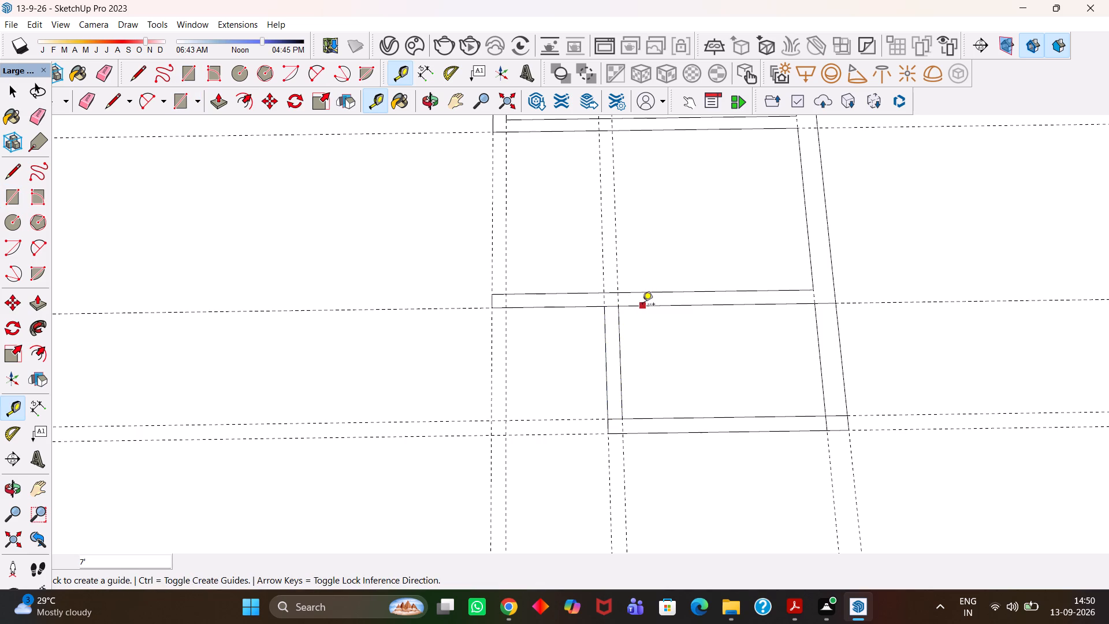
click(640, 306)
text(4")
key(Return)
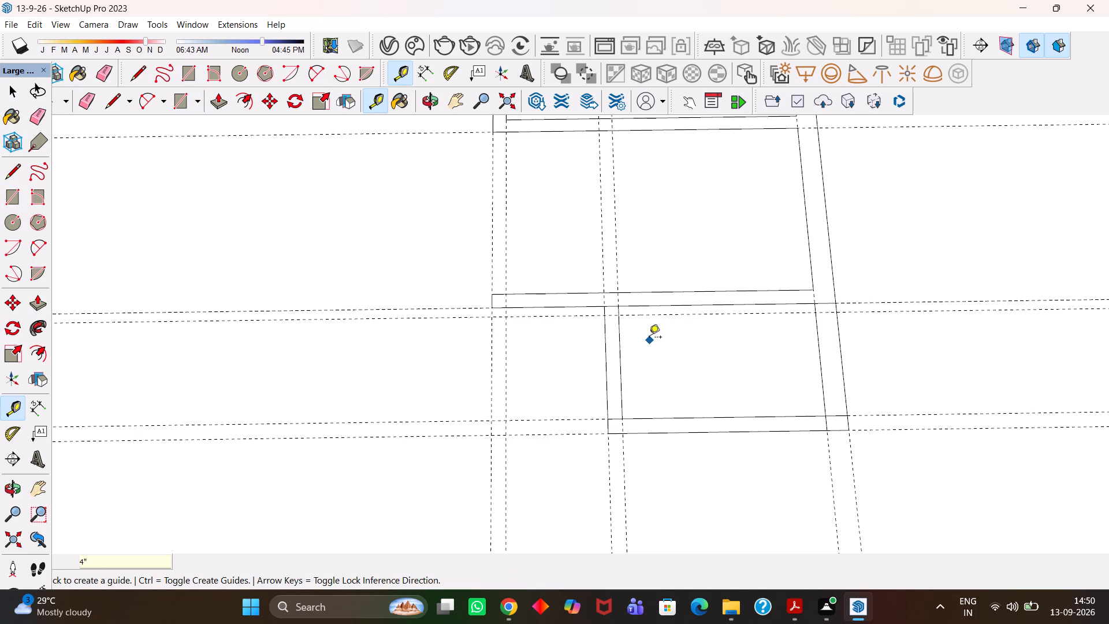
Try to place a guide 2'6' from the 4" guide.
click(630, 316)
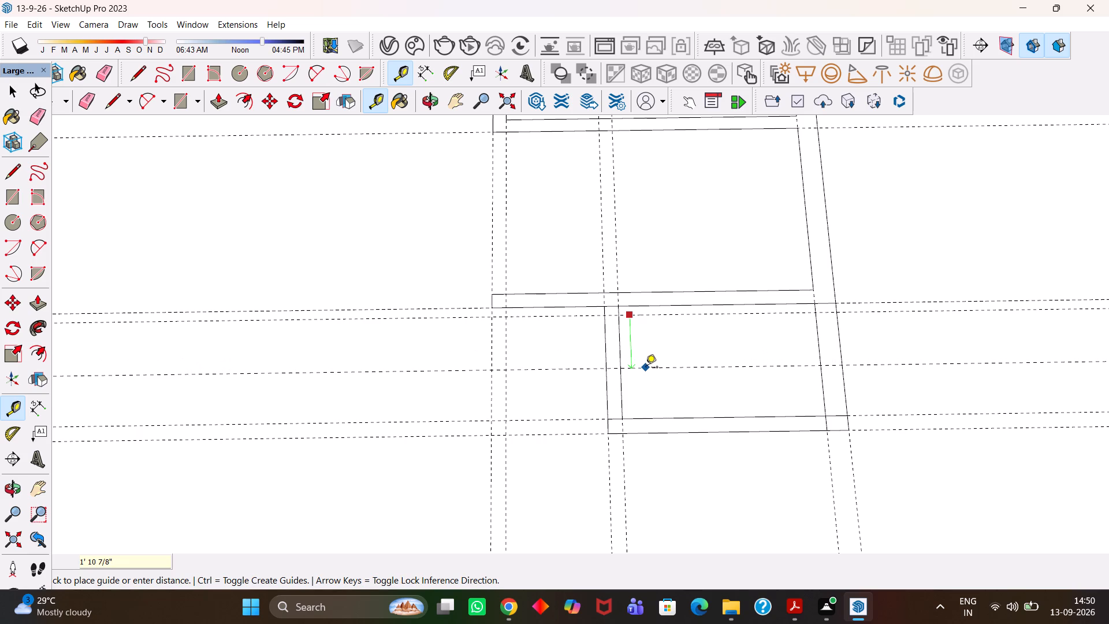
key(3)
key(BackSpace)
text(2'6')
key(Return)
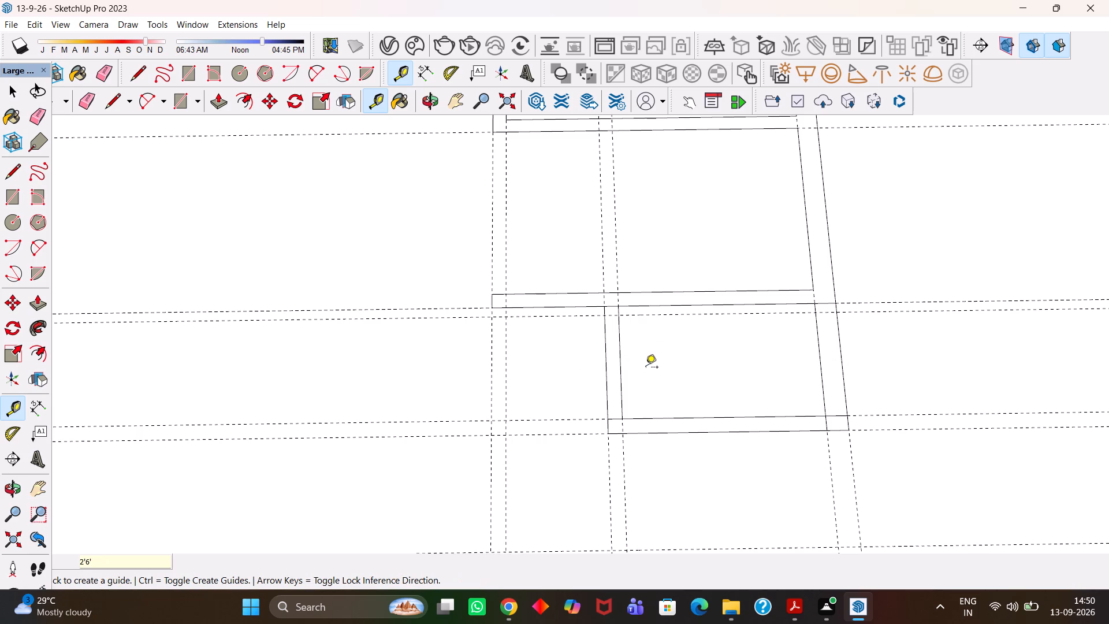
Add a guide 2'6" from the 4" guide and draw a rectangle across the partition between them for the door opening.
click(639, 311)
text(2'6")
key(Return)
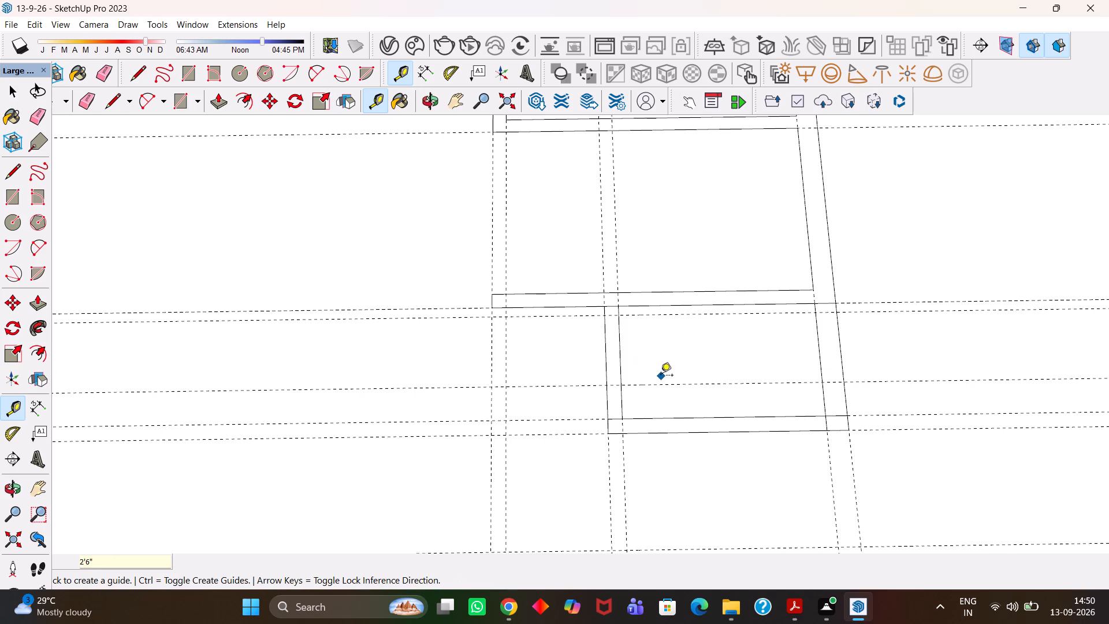
key(r)
scroll(649, 352, up, 2)
click(600, 391)
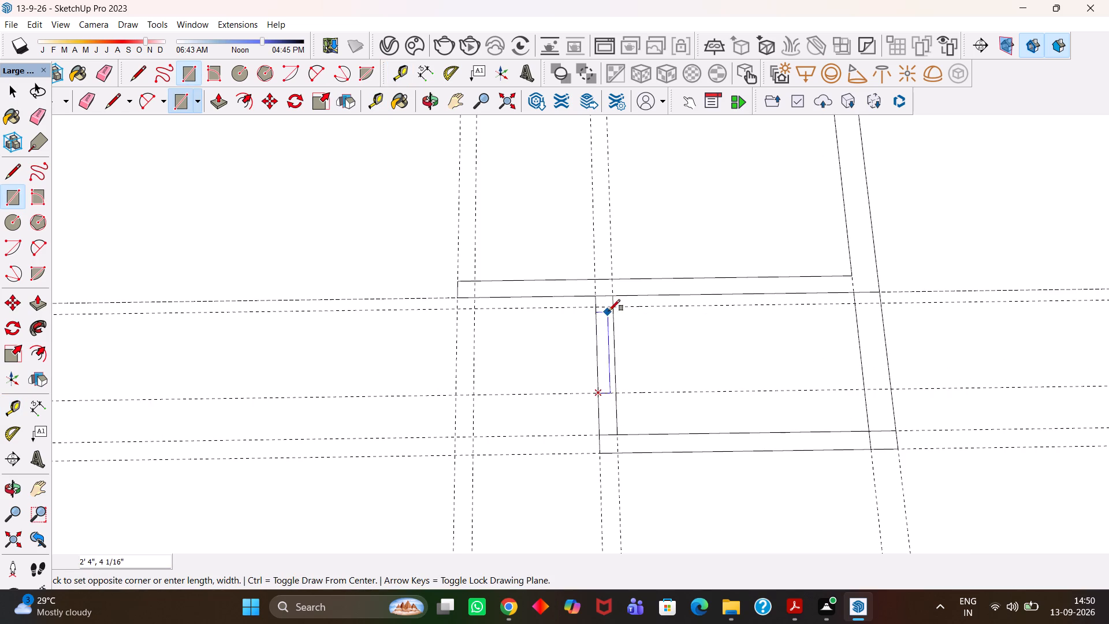
click(613, 309)
Erase the partition edges across the door opening, the small room's construction guides and the leftover edges at the partition's two junctions.
scroll(613, 309, down, 3)
key(e)
drag(632, 340, 562, 387)
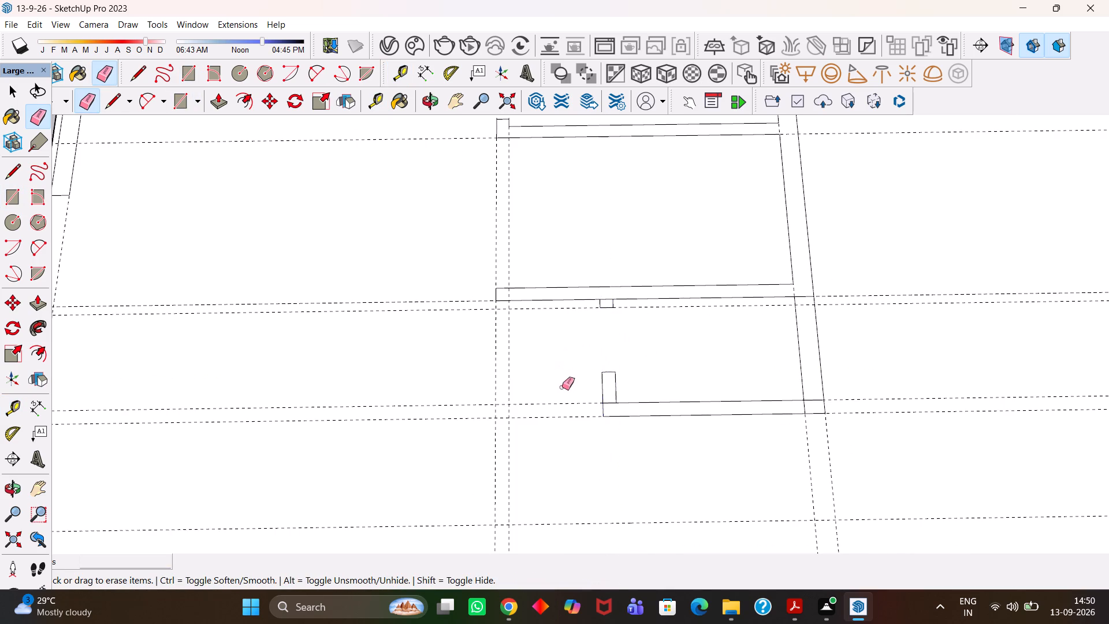
click(628, 309)
click(608, 298)
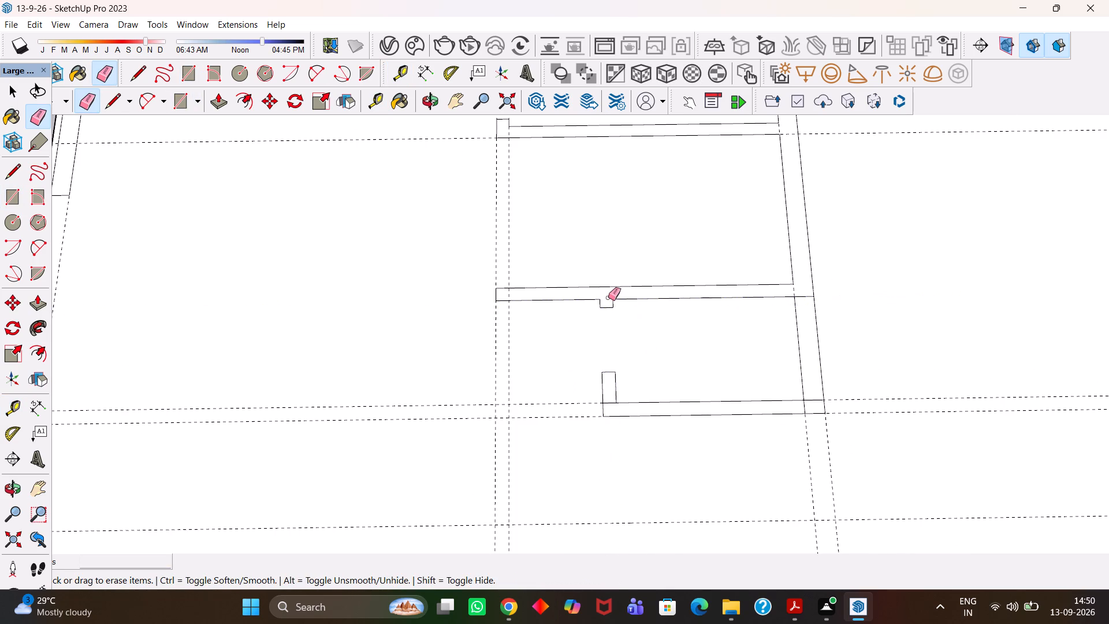
drag(609, 400, 609, 407)
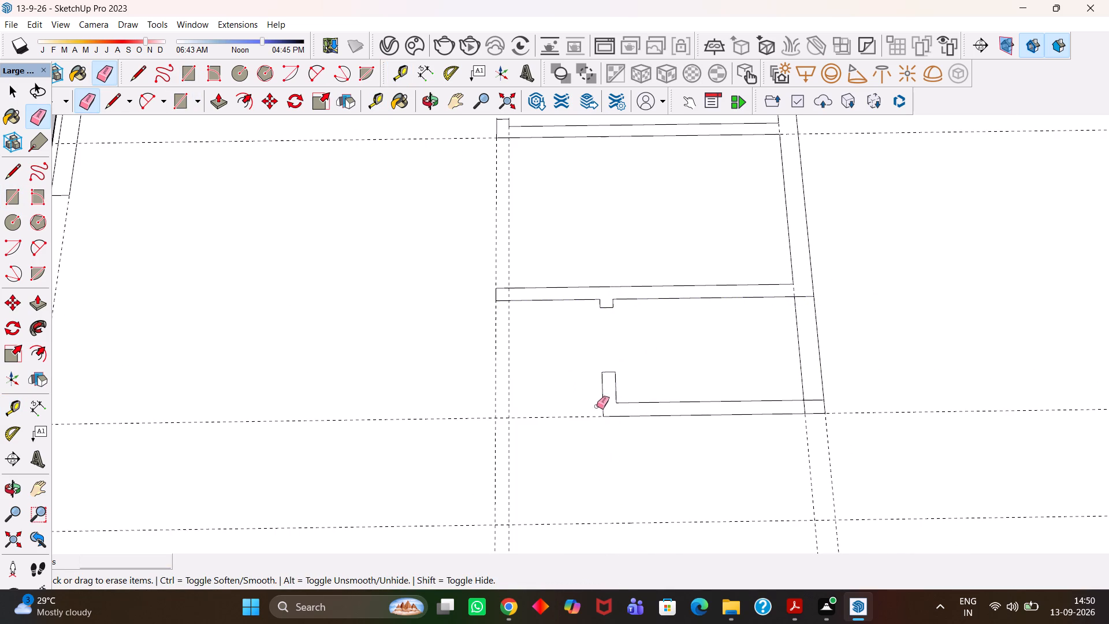
drag(582, 403, 591, 440)
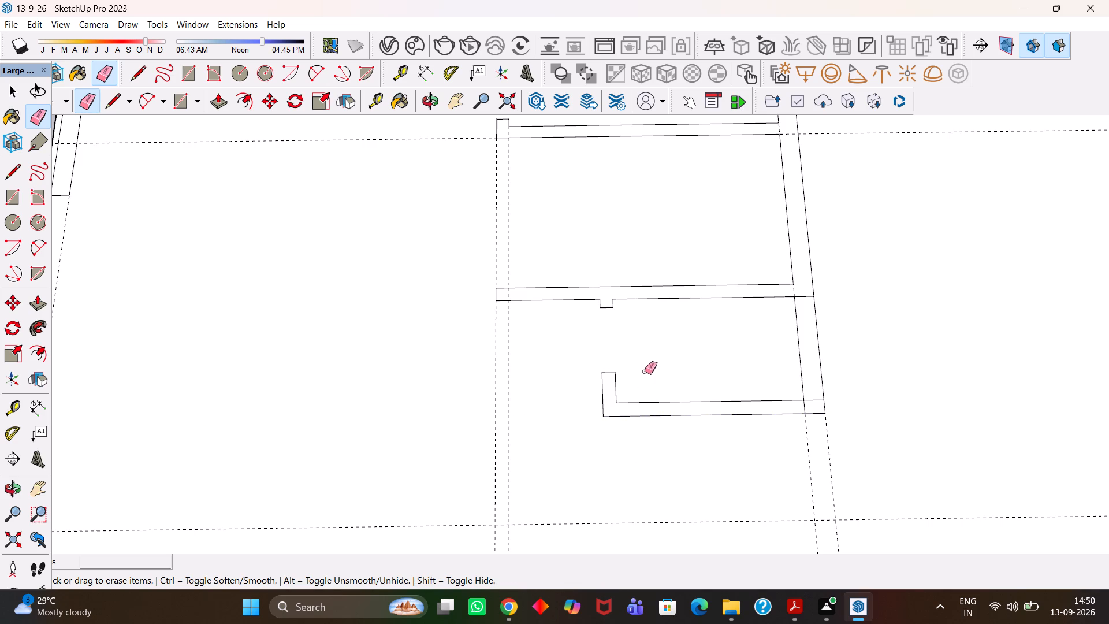
Erase the pair of lengthwise guides running along the free ends of the cross walls.
key(h)
scroll(637, 370, down, 4)
drag(545, 357, 577, 363)
key(e)
drag(596, 371, 591, 372)
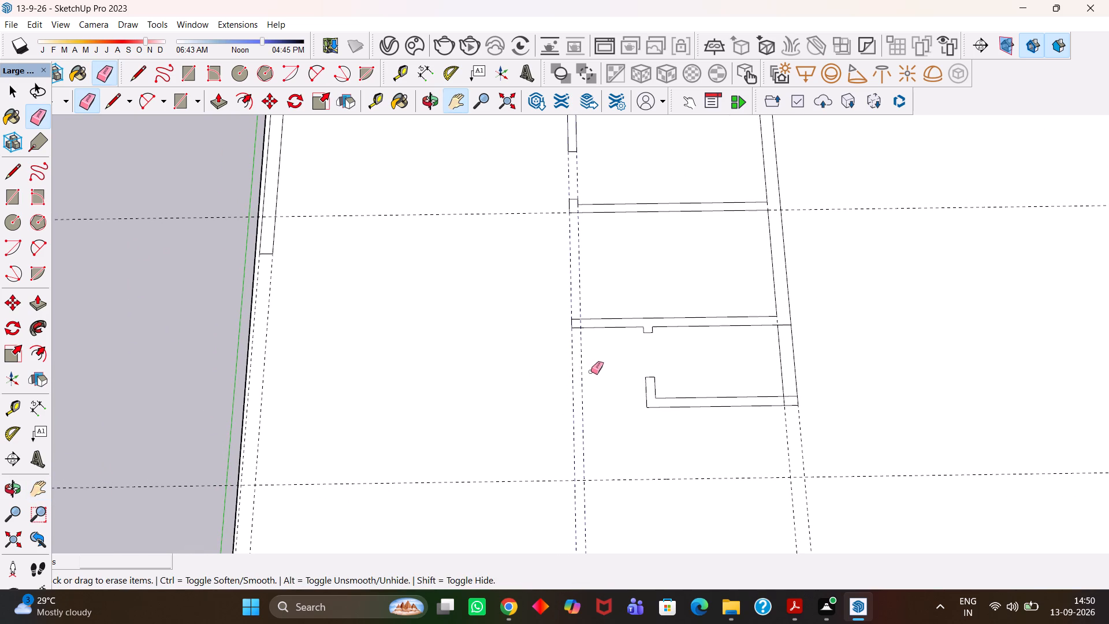
drag(591, 372, 565, 368)
Erase the leftover edges where the two cross walls meet the side wall, along with the side wall's inner guide.
scroll(676, 389, up, 2)
key(h)
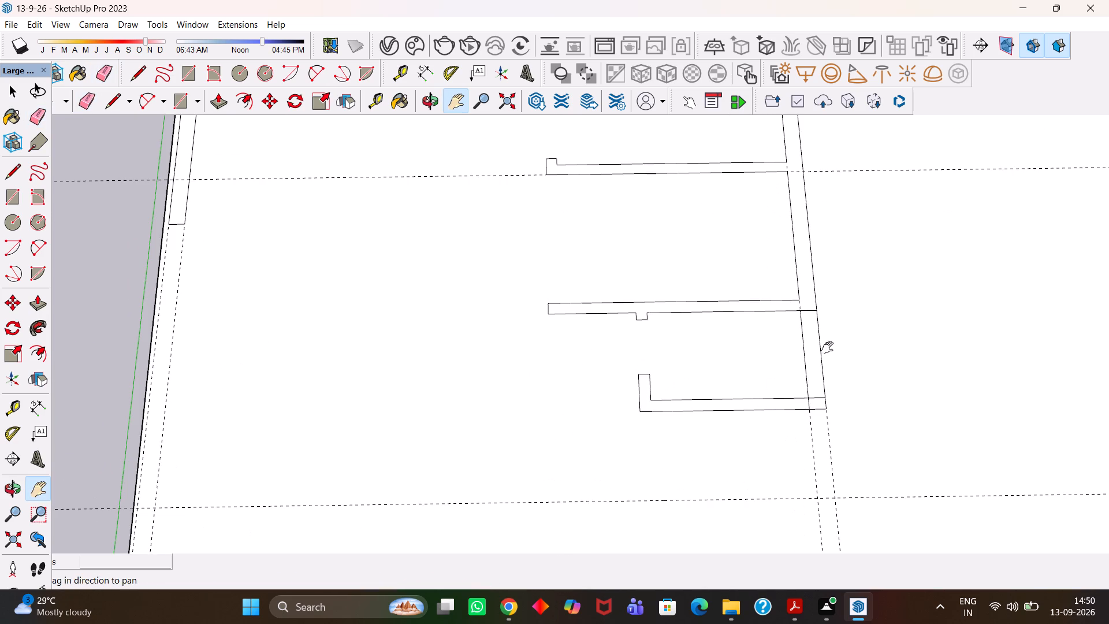
scroll(810, 362, up, 2)
key(e)
click(807, 300)
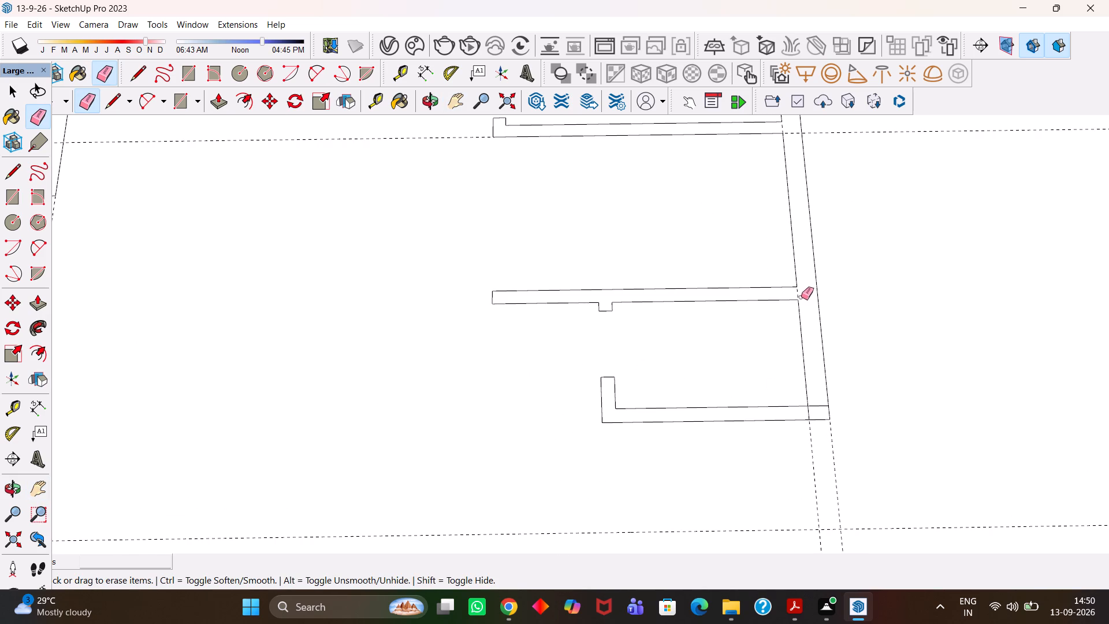
click(801, 297)
click(817, 403)
click(811, 411)
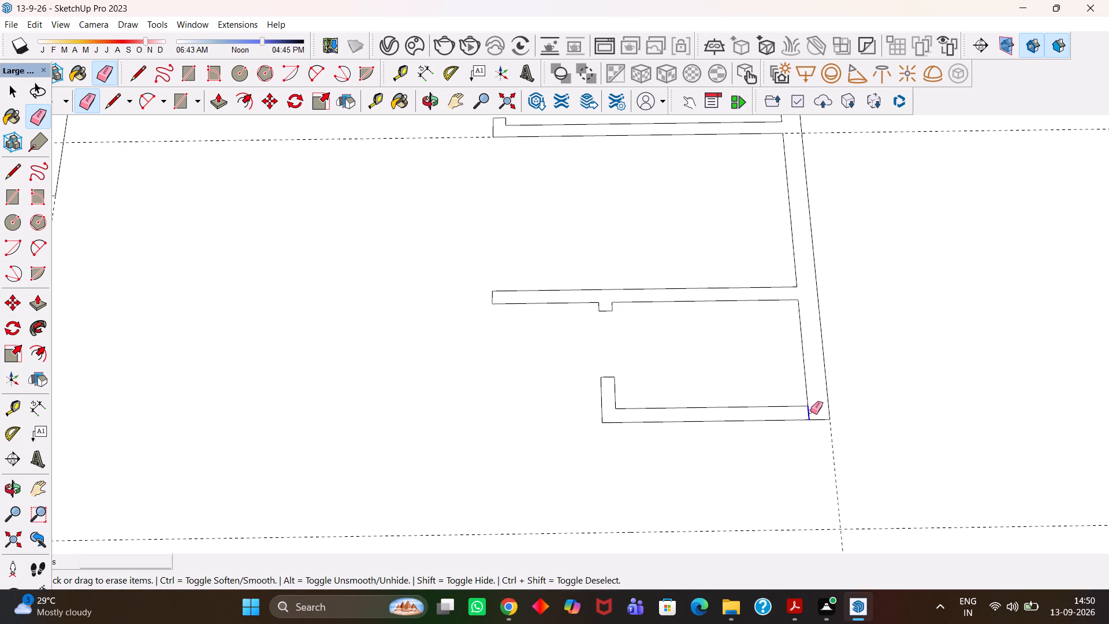
Add a lengthwise guide 9" inside the side wall's outer guide, aligned with the wall's inner face.
key(h)
scroll(732, 393, down, 4)
drag(737, 405, 733, 368)
key(t)
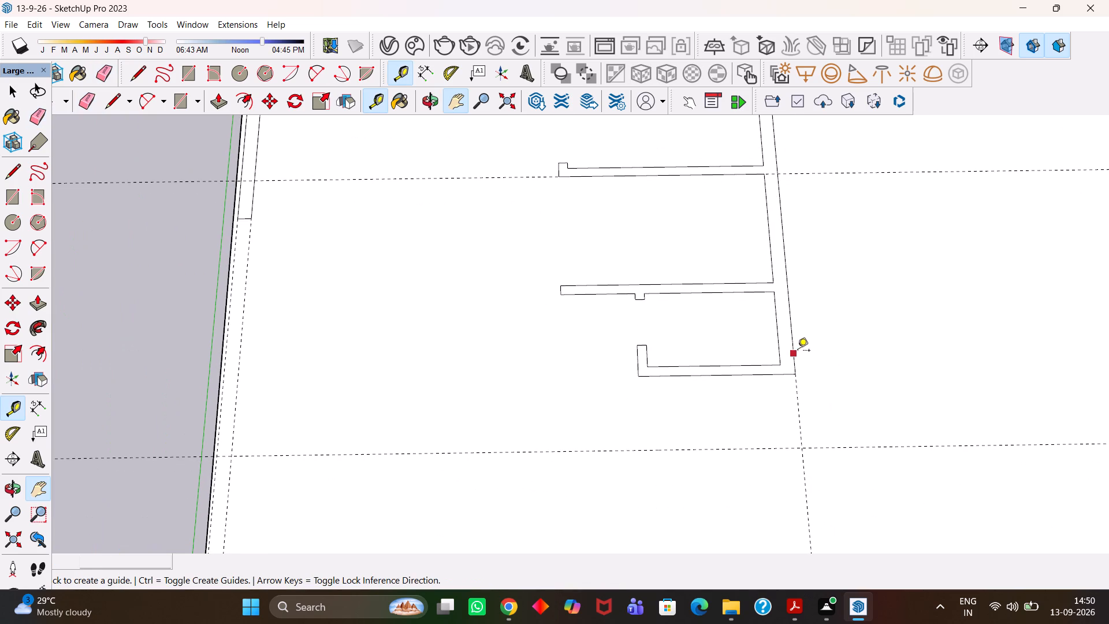
scroll(804, 391, up, 1)
click(798, 401)
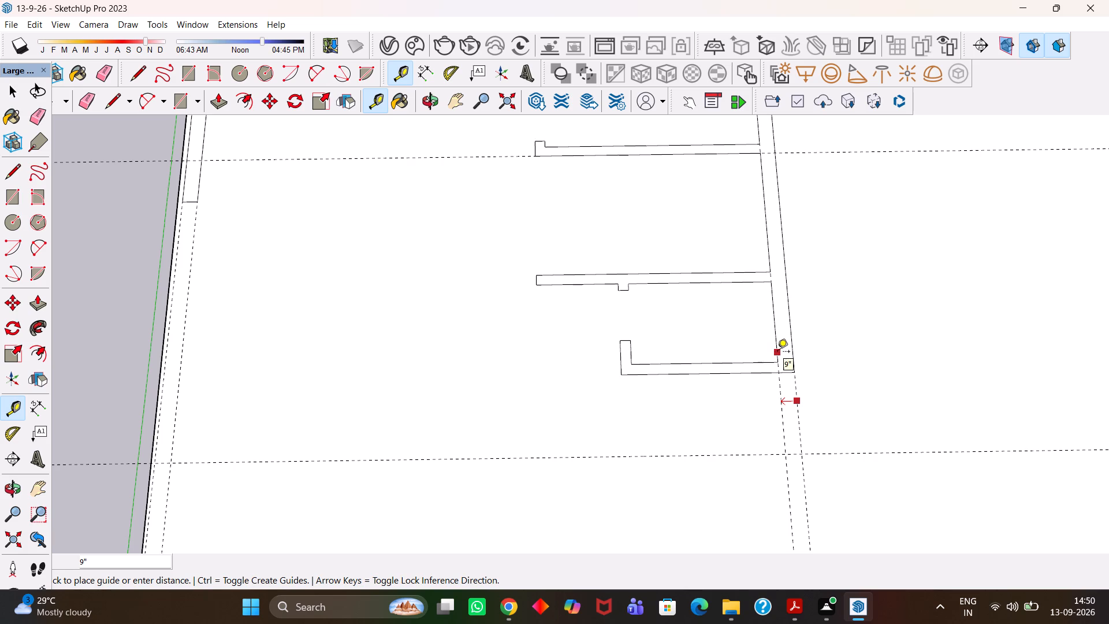
click(777, 352)
Erase the stray crosswise guide beyond the small room.
scroll(765, 366, down, 3)
key(e)
drag(740, 422, 741, 436)
Add guides along the small room's outer cross wall face, 10'6" beyond it, and 11' in from the side wall's inner guide.
key(h)
drag(725, 462, 706, 382)
key(t)
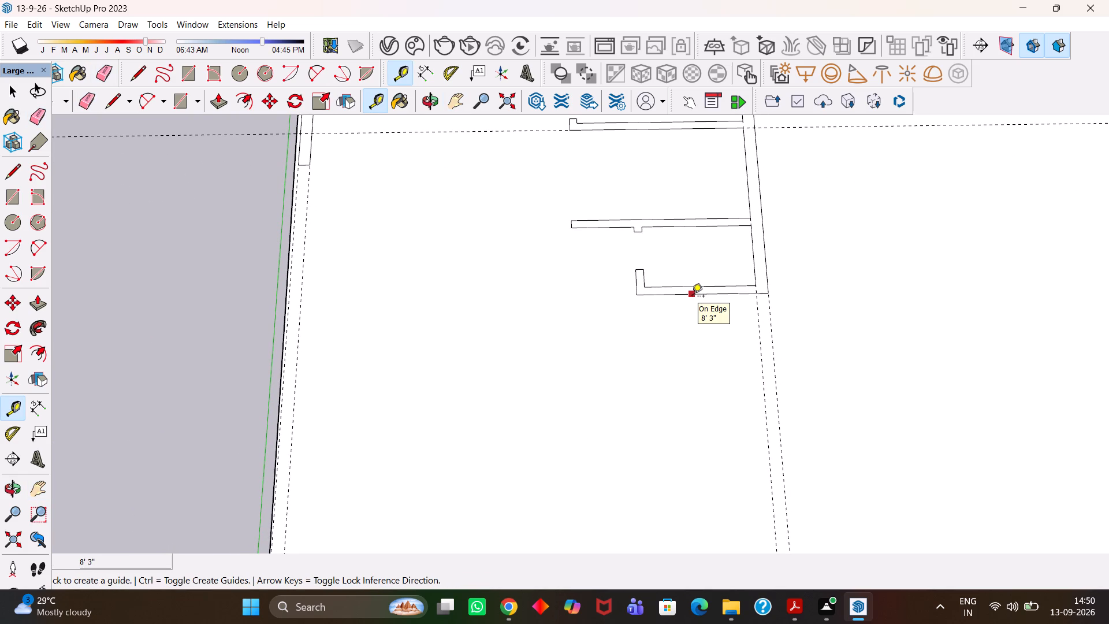
double_click(692, 297)
click(690, 296)
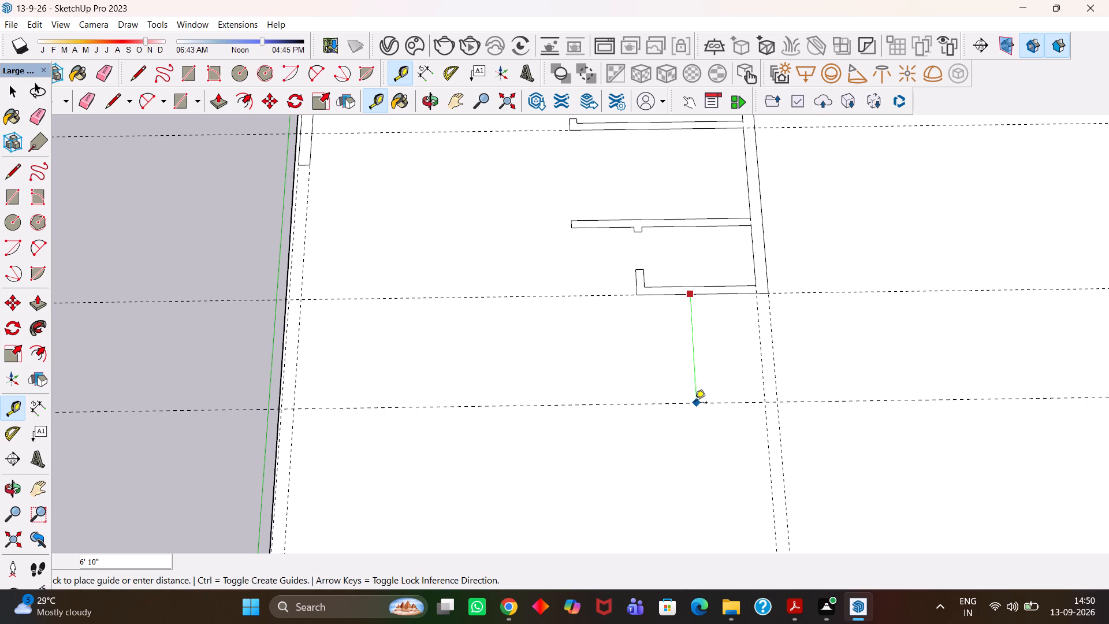
text(10'6")
key(Return)
click(761, 396)
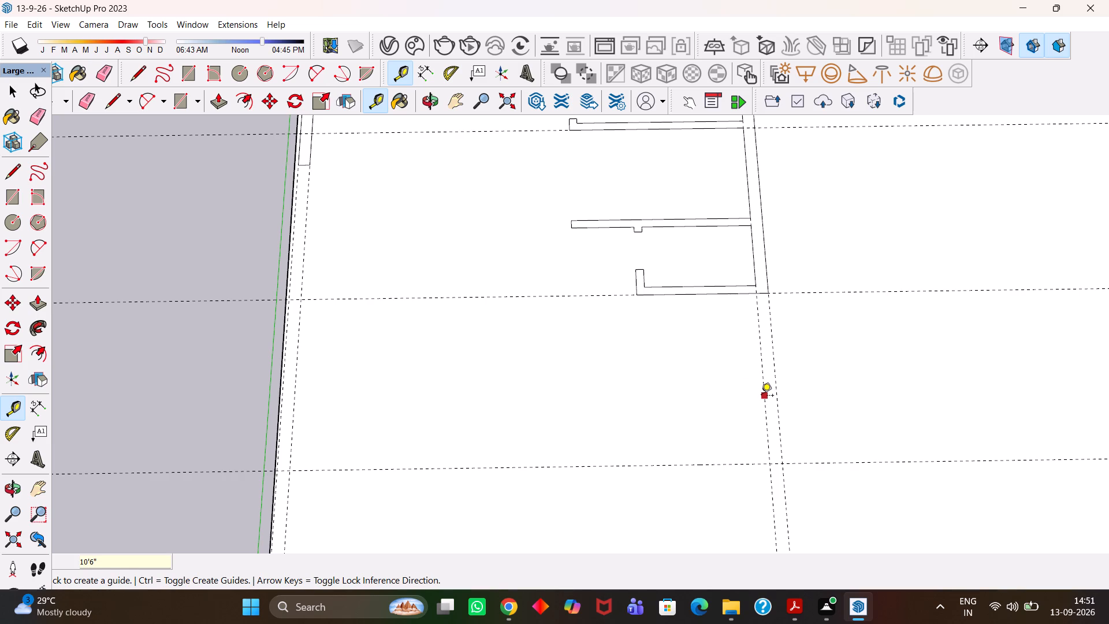
text(11')
key(Return)
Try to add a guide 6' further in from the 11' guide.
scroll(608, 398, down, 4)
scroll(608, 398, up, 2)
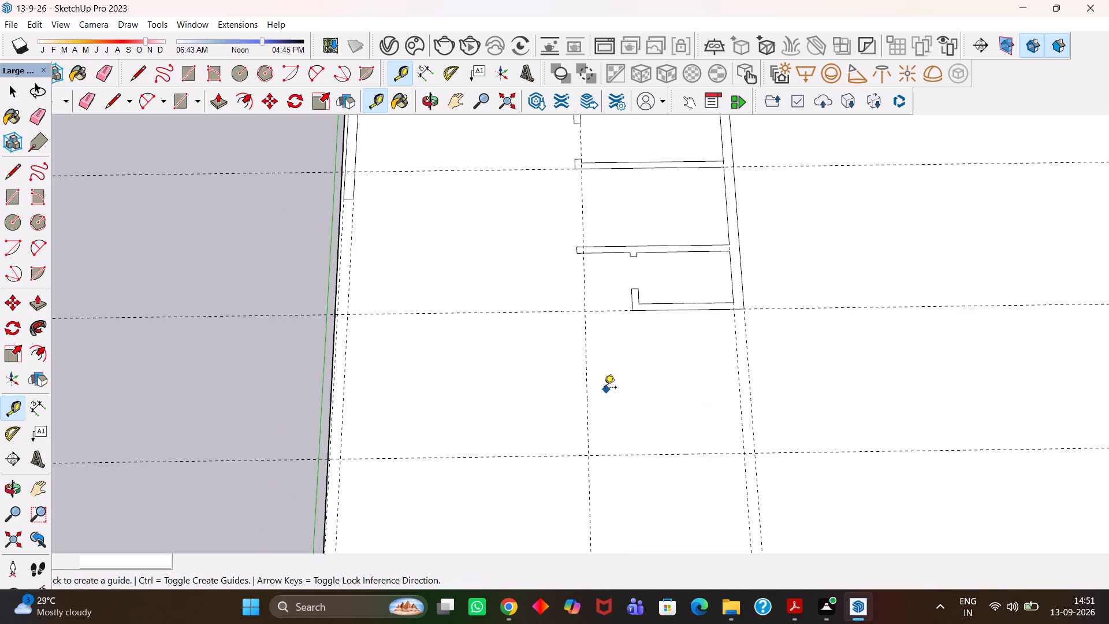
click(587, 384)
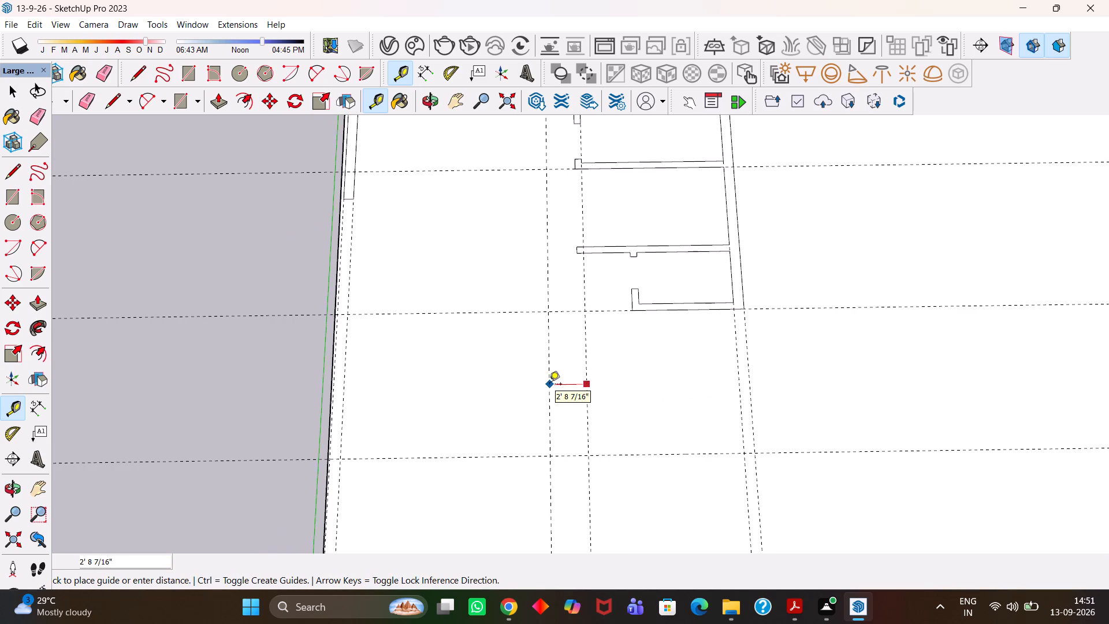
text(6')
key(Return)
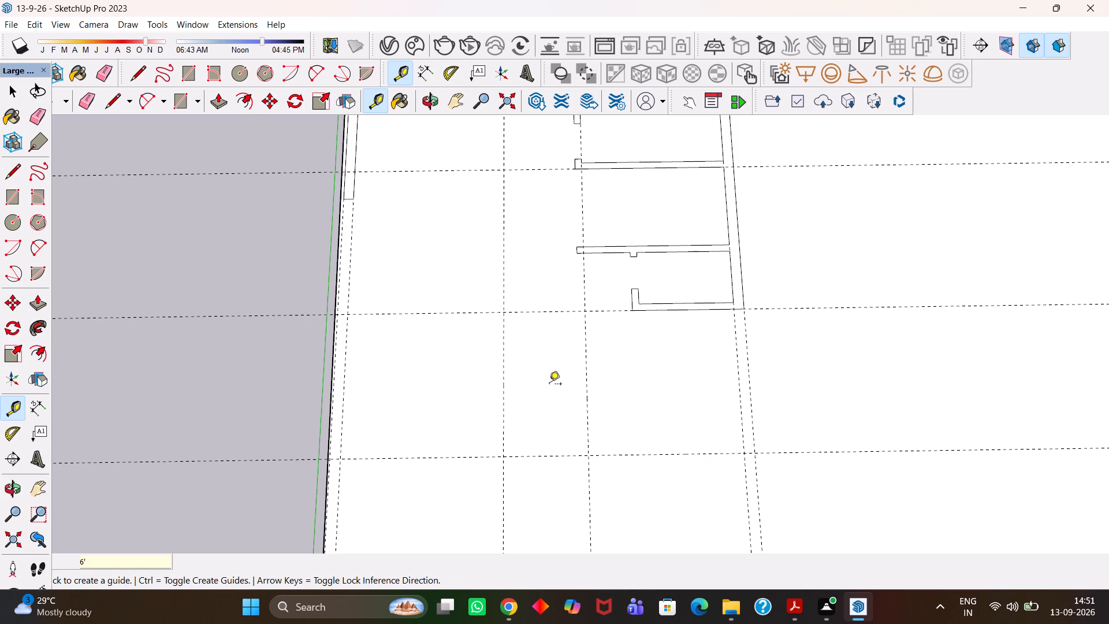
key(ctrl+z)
Add a guide 6" further in from the 11' guide for the partition wall's thickness.
click(585, 409)
text(6")
key(Return)
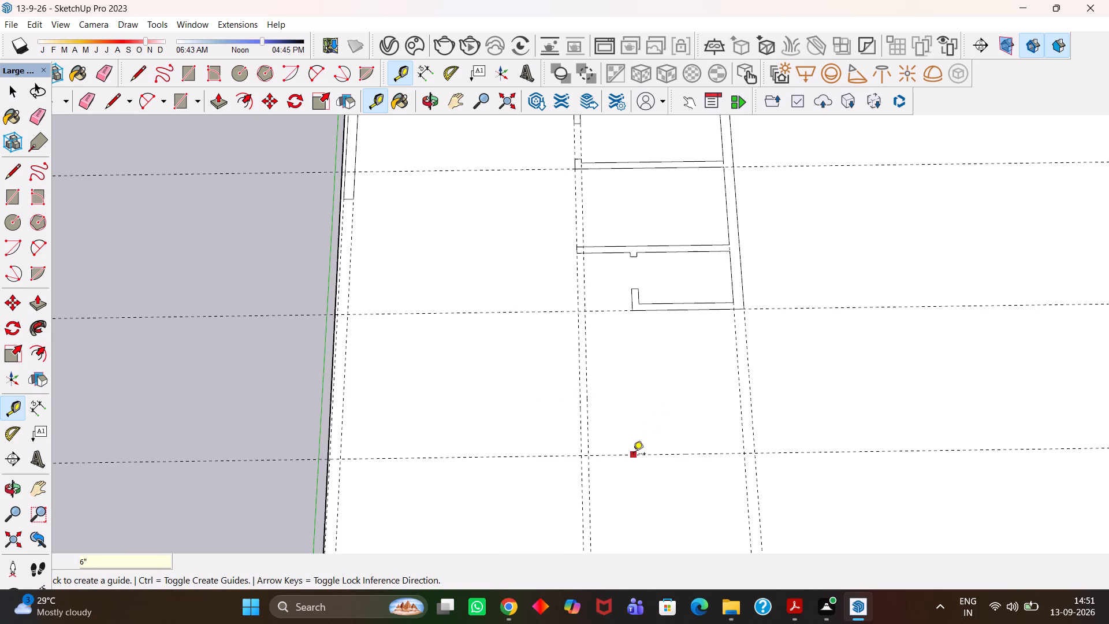
Add a guide 6" beyond the 10'6" guide for the end cross wall's thickness.
click(633, 455)
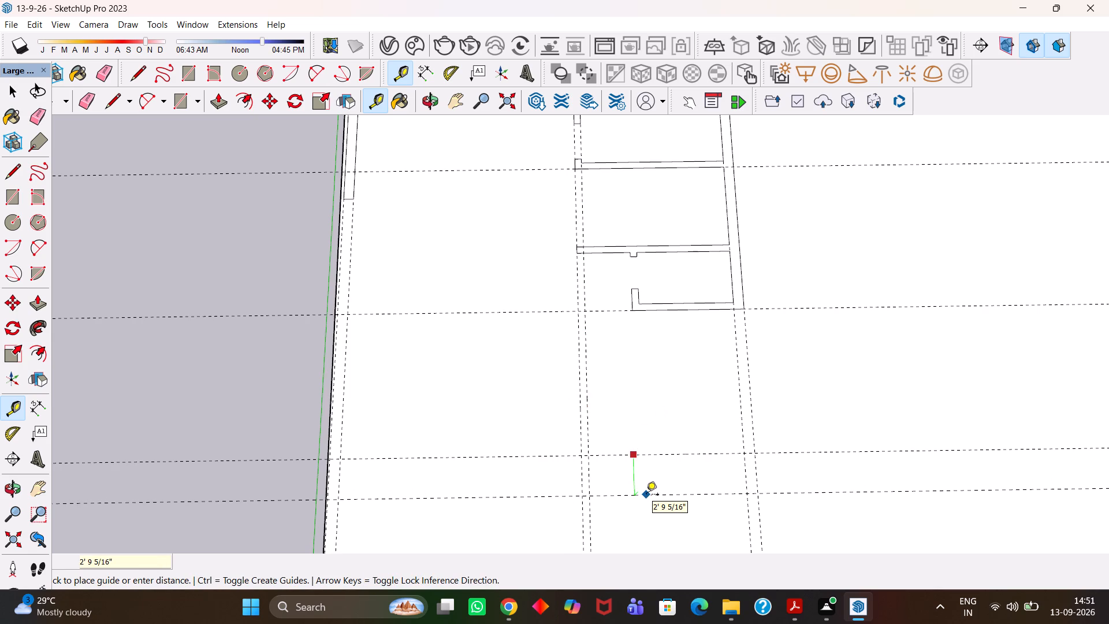
text(6")
key(Return)
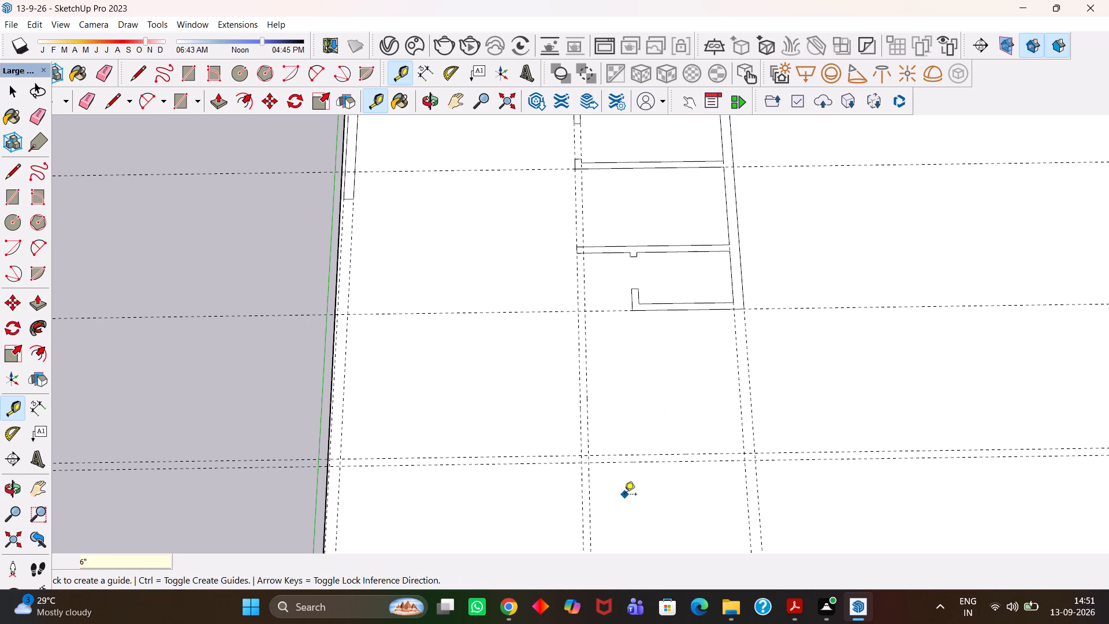
Draw rectangles between the guides for the new room's 6" end cross wall, 9" side wall and 6" partition wall.
key(r)
scroll(586, 466, up, 3)
click(579, 455)
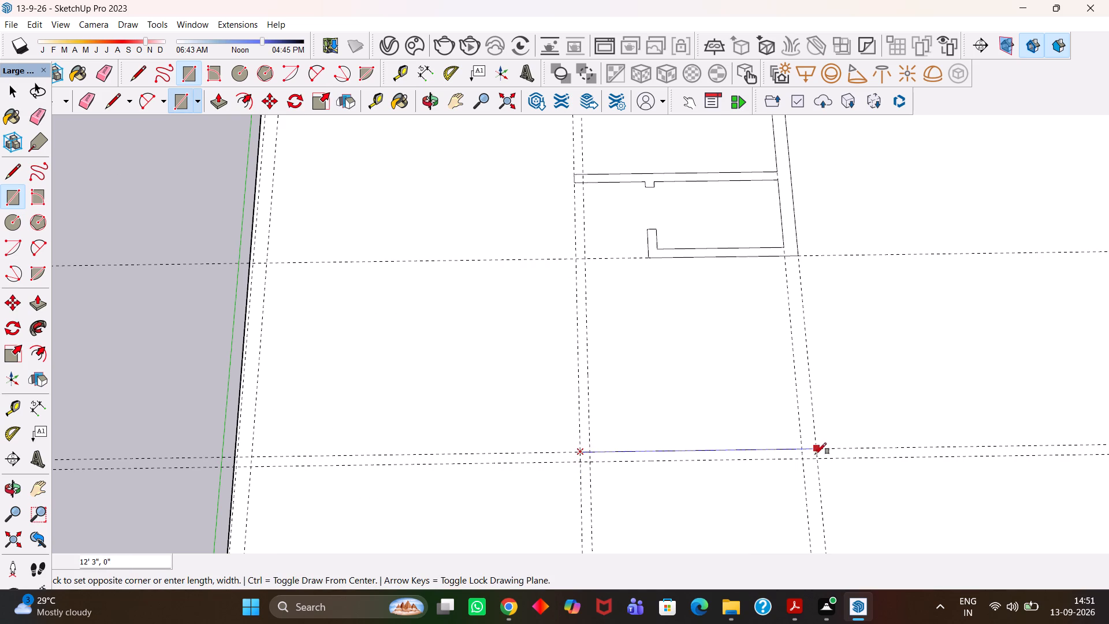
click(816, 458)
click(805, 459)
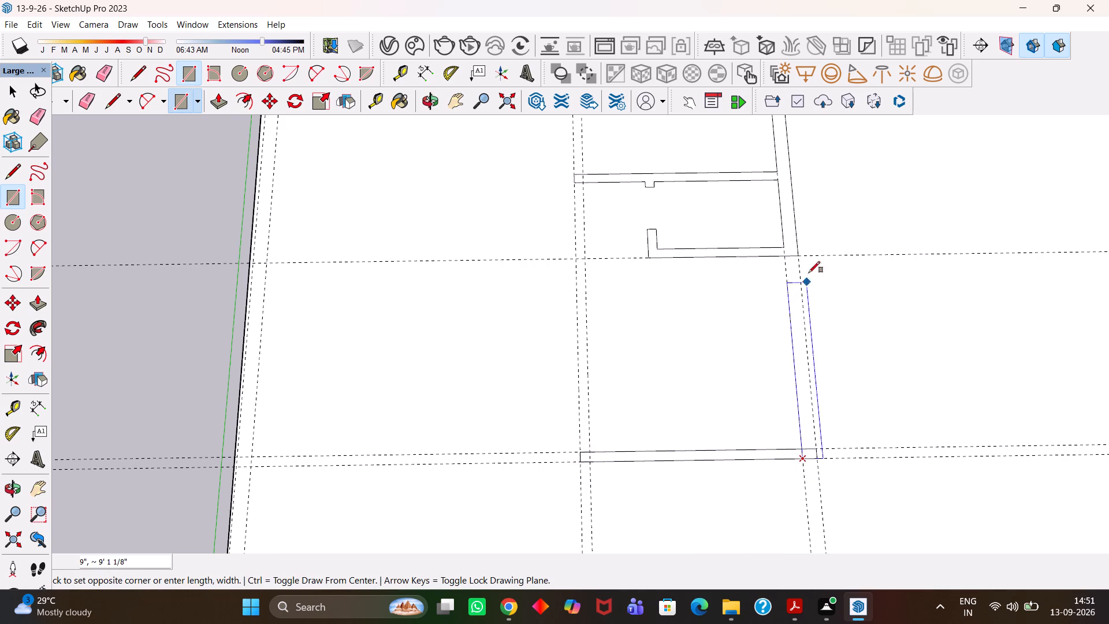
click(800, 254)
click(586, 258)
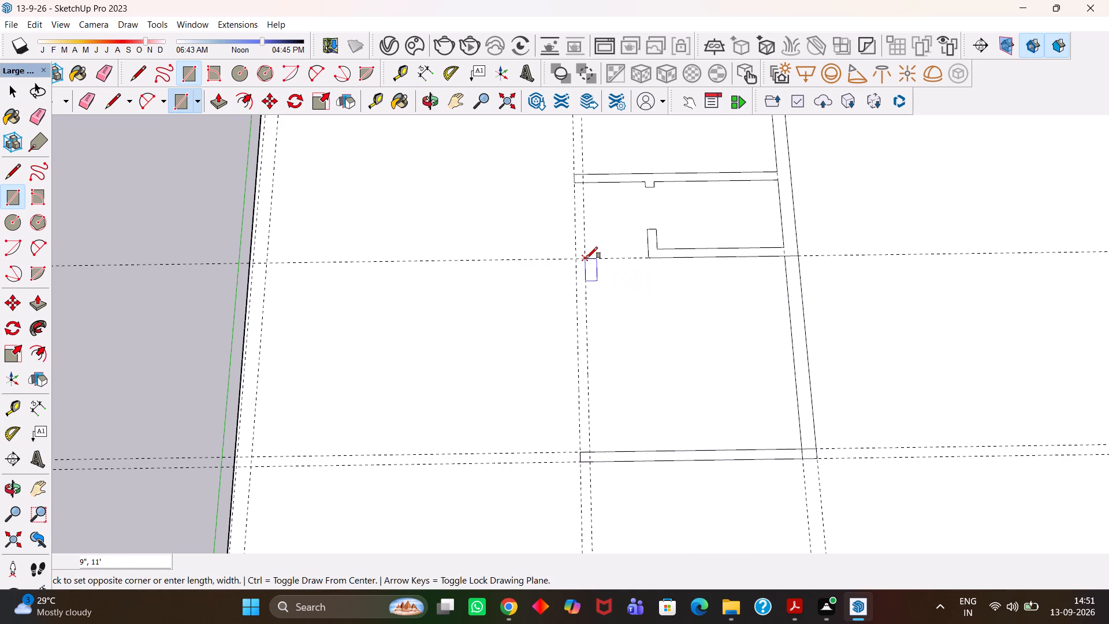
click(582, 459)
Add door-opening guides 3" in from the partition wall's inner face and 3' further in from that guide.
key(h)
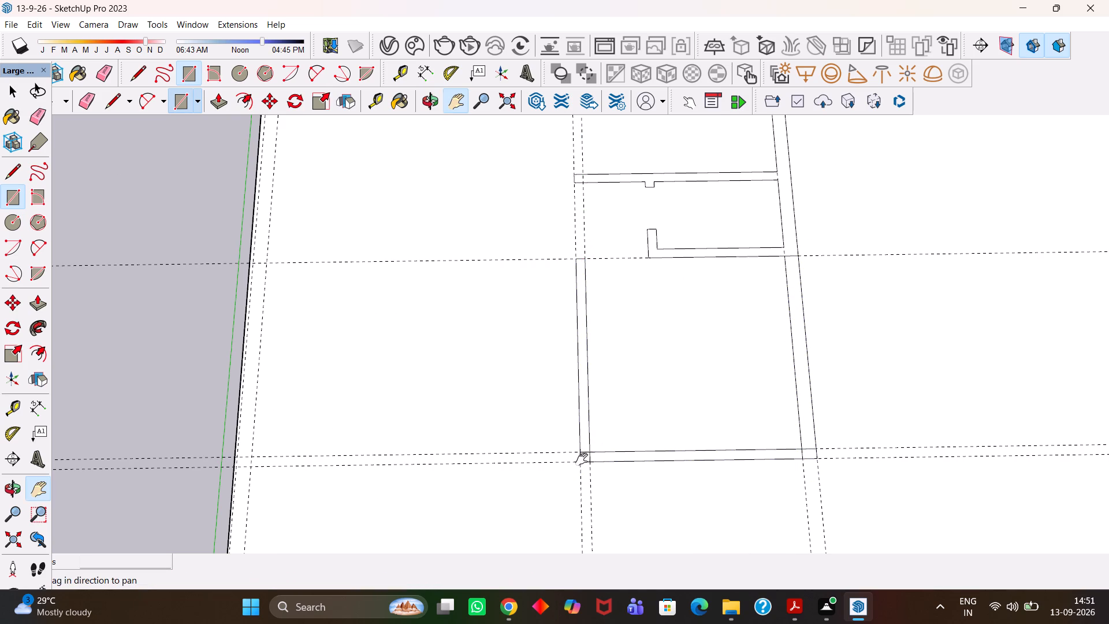
scroll(582, 459, down, 2)
key(h)
drag(612, 316, 606, 394)
scroll(640, 372, up, 2)
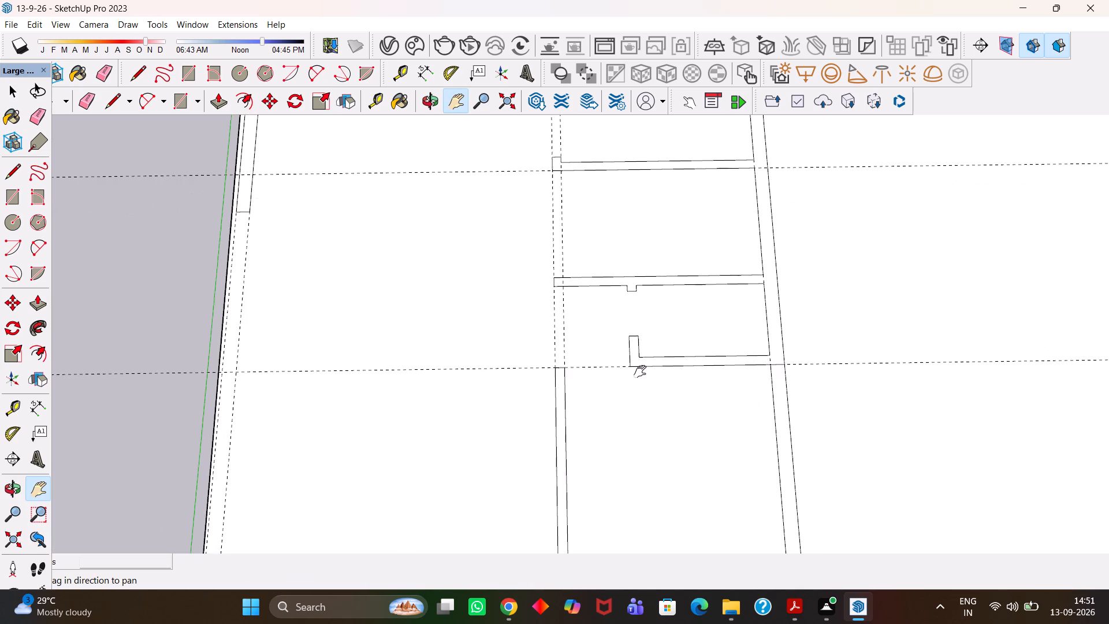
scroll(626, 367, up, 6)
key(t)
scroll(531, 417, up, 3)
click(511, 408)
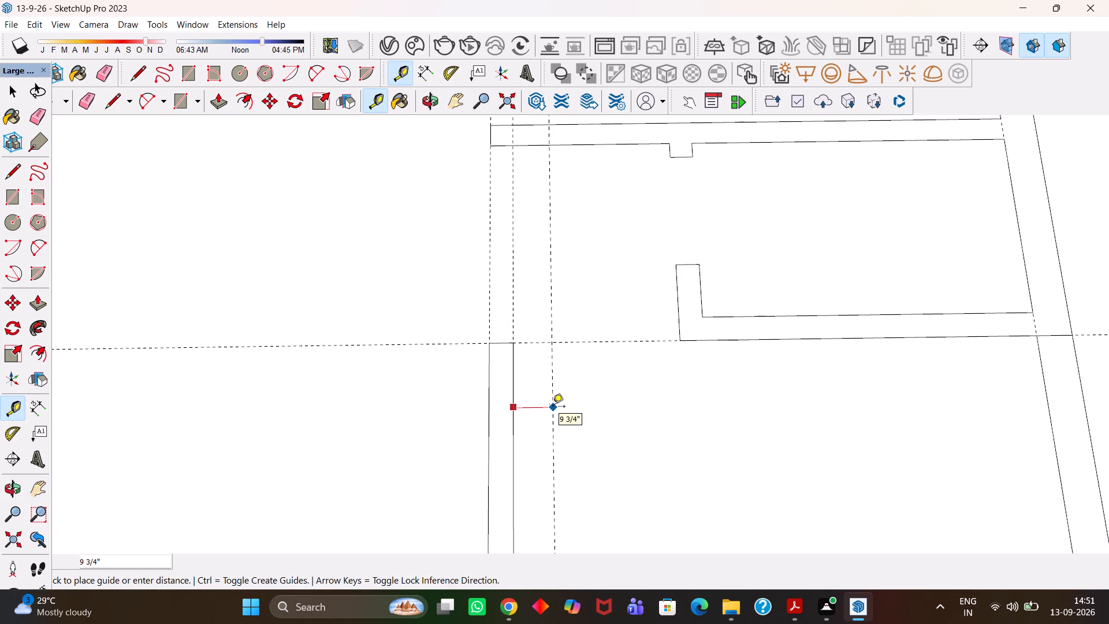
text(3")
key(Return)
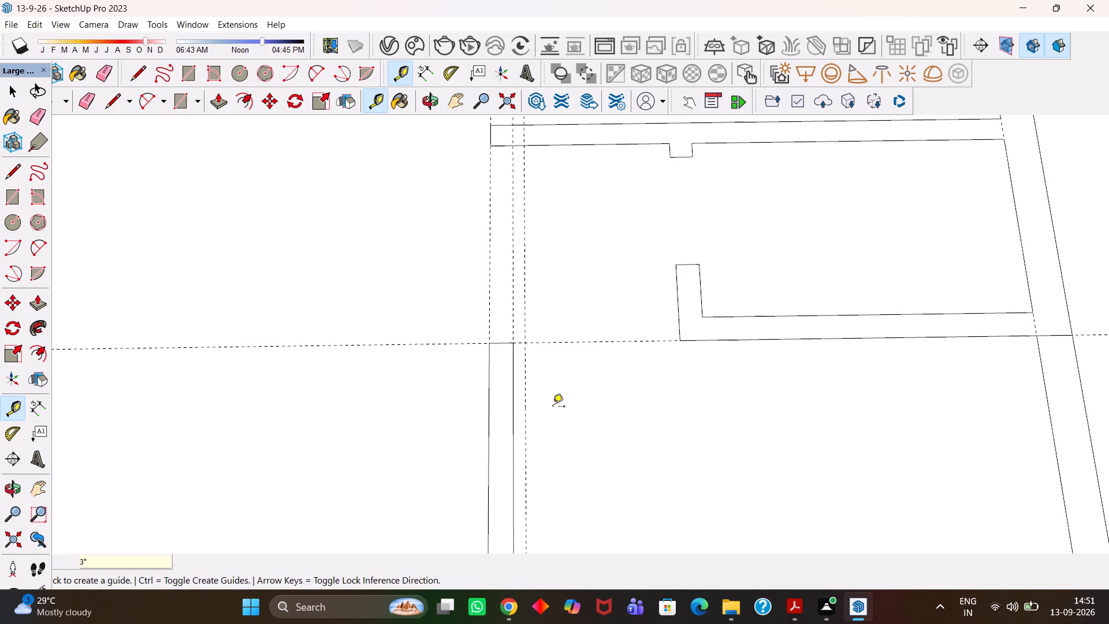
click(525, 408)
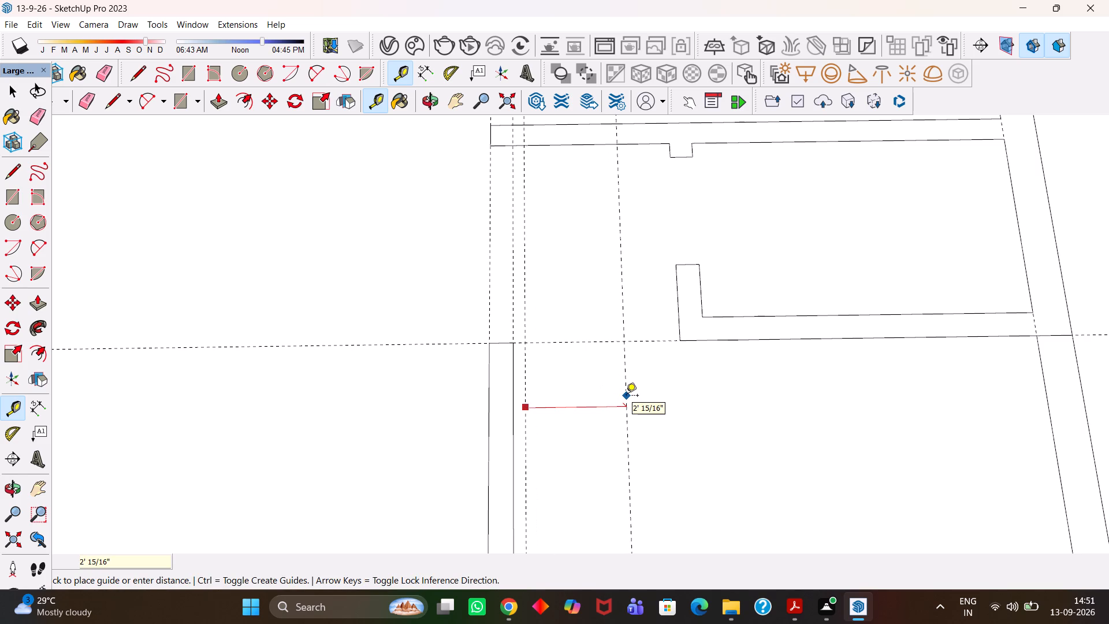
text(3')
key(Return)
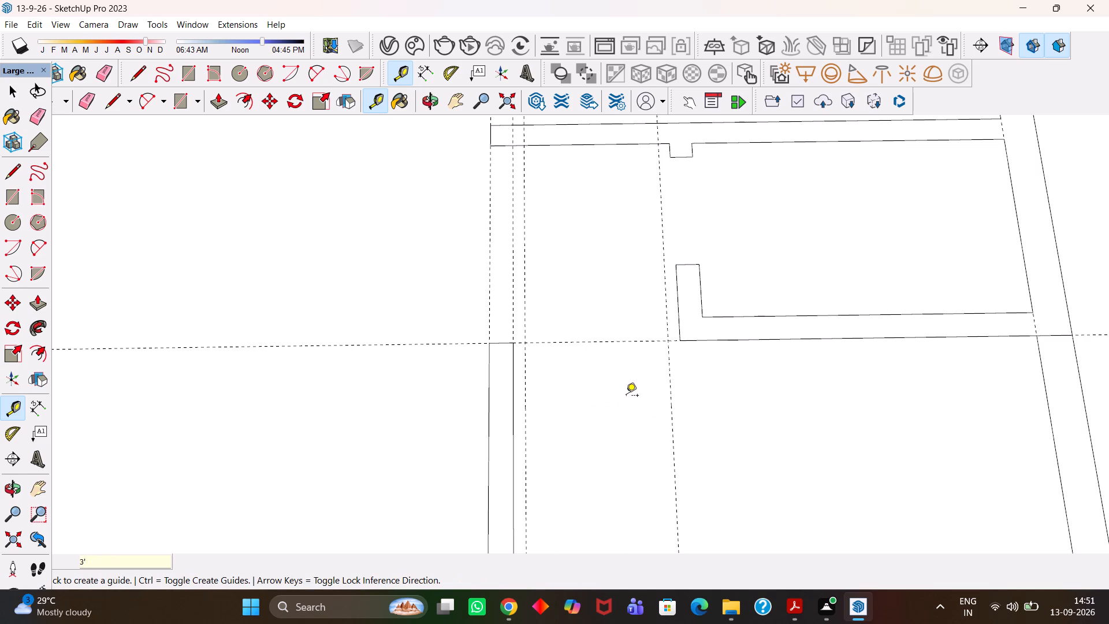
Extend the small room's cross wall 3" to the door guide with a 6" by 3" rectangle, and extend the partition to the wall's inner-face guide.
scroll(704, 336, up, 2)
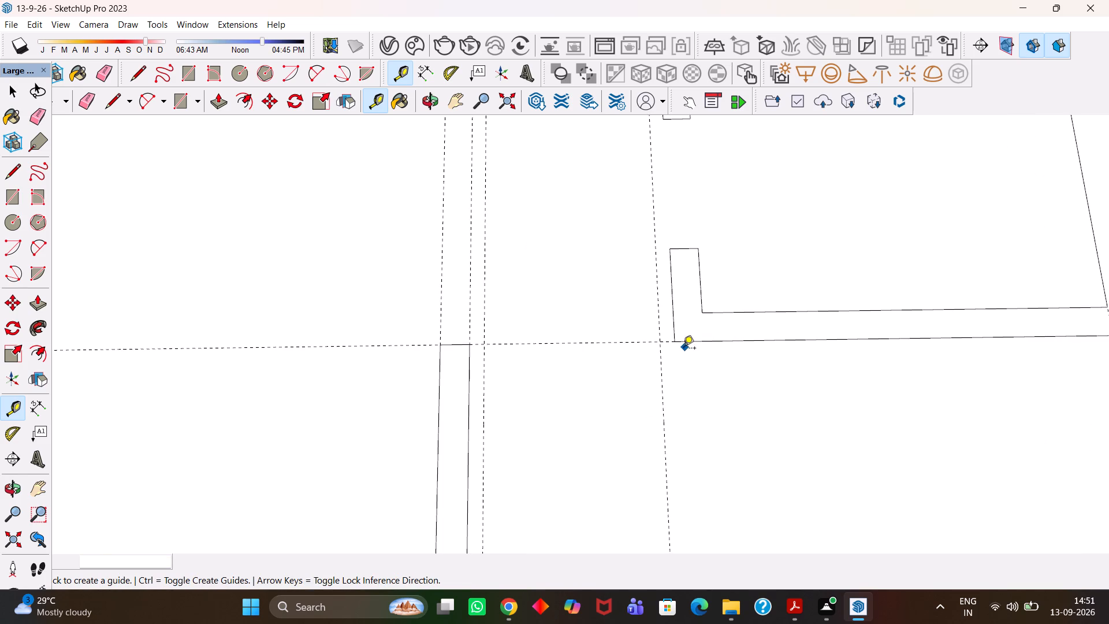
scroll(683, 350, up, 2)
key(l)
click(671, 338)
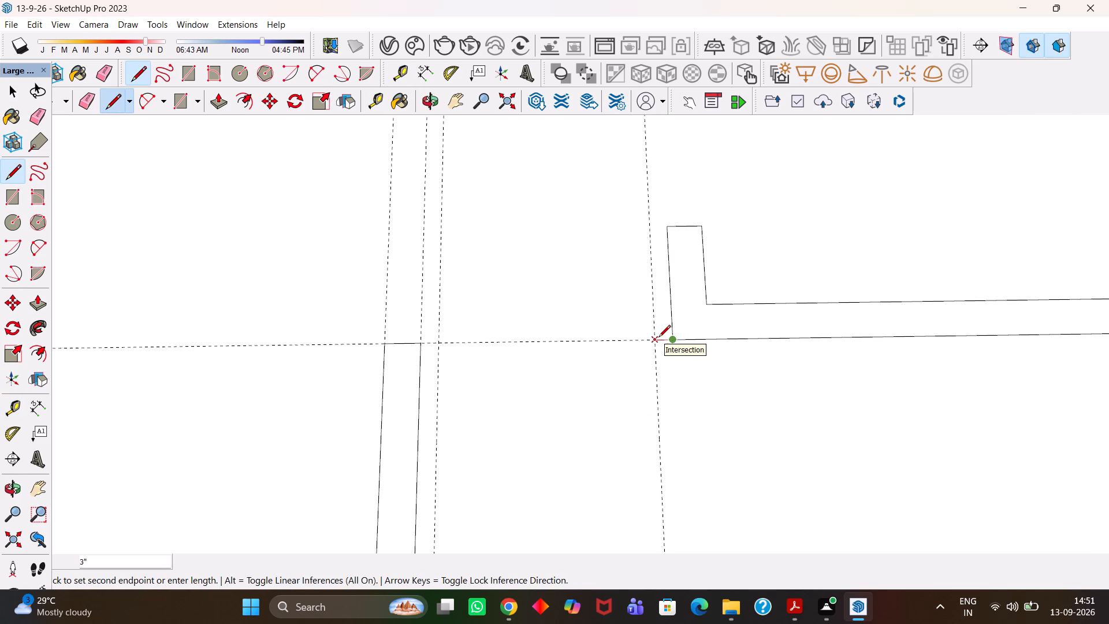
click(658, 338)
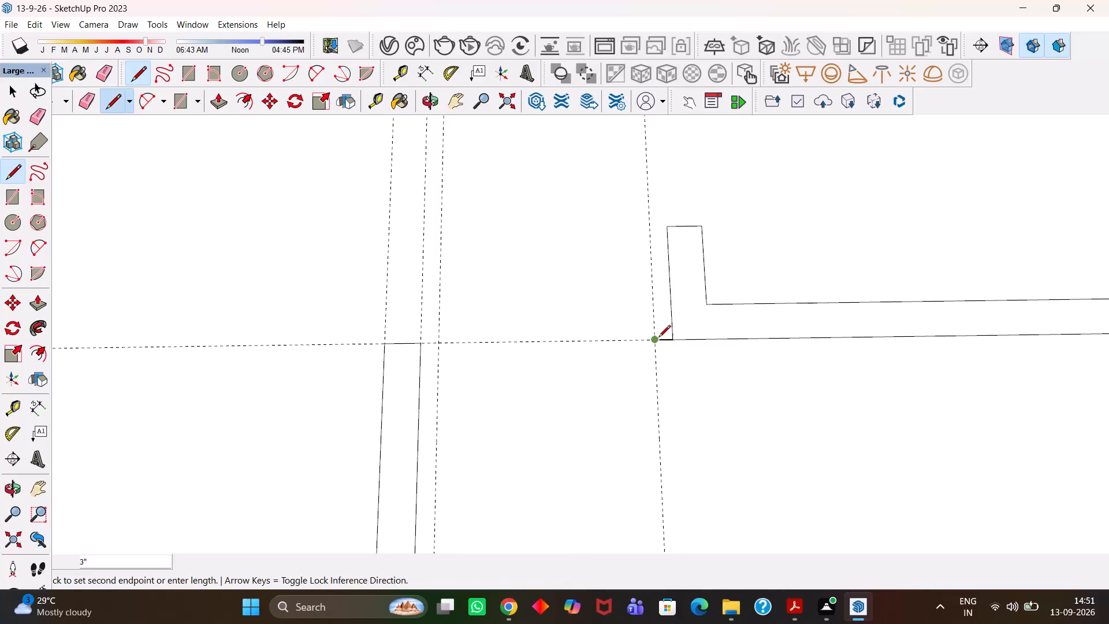
key(t)
double_click(737, 301)
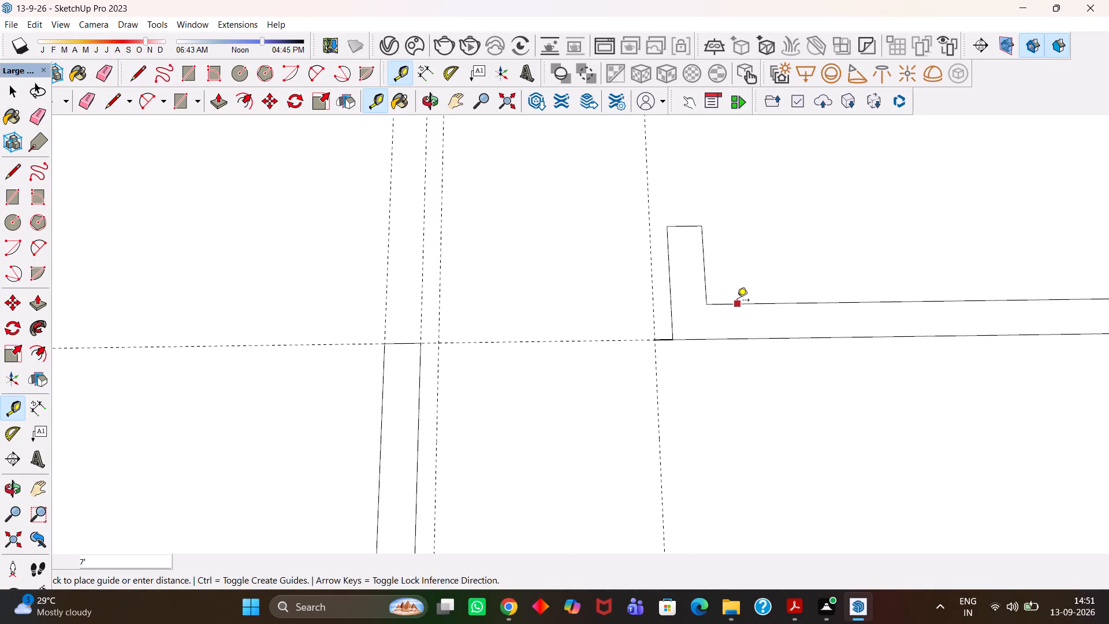
scroll(673, 334, up, 2)
key(r)
click(652, 339)
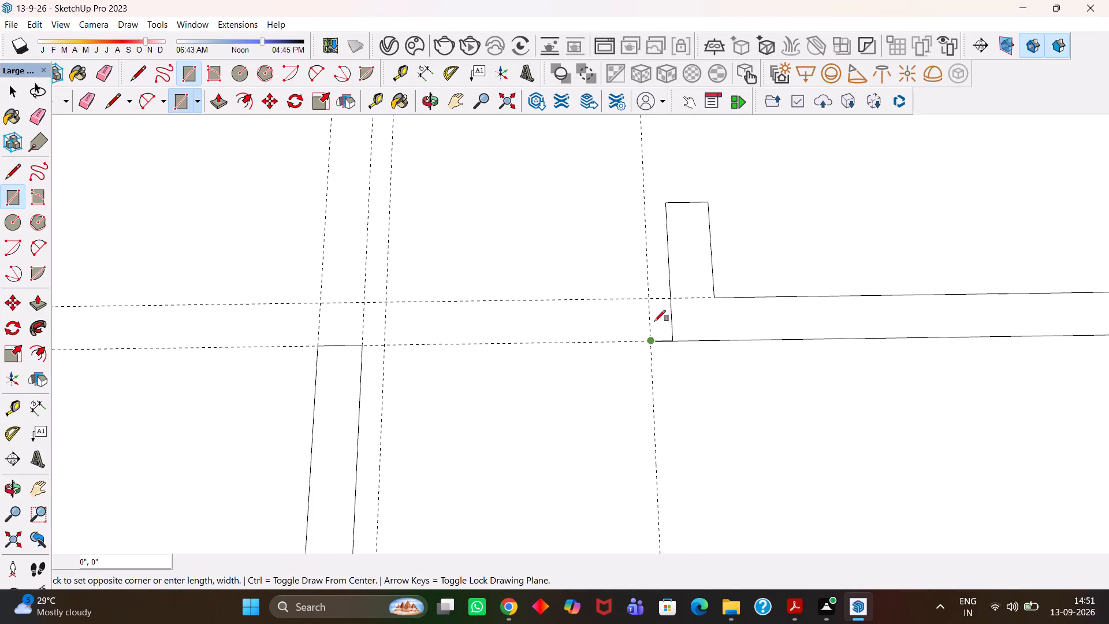
click(665, 298)
click(362, 344)
click(324, 301)
Erase the seam line across the partition wall's end where it meets the outer-face guide.
key(h)
scroll(426, 350, down, 3)
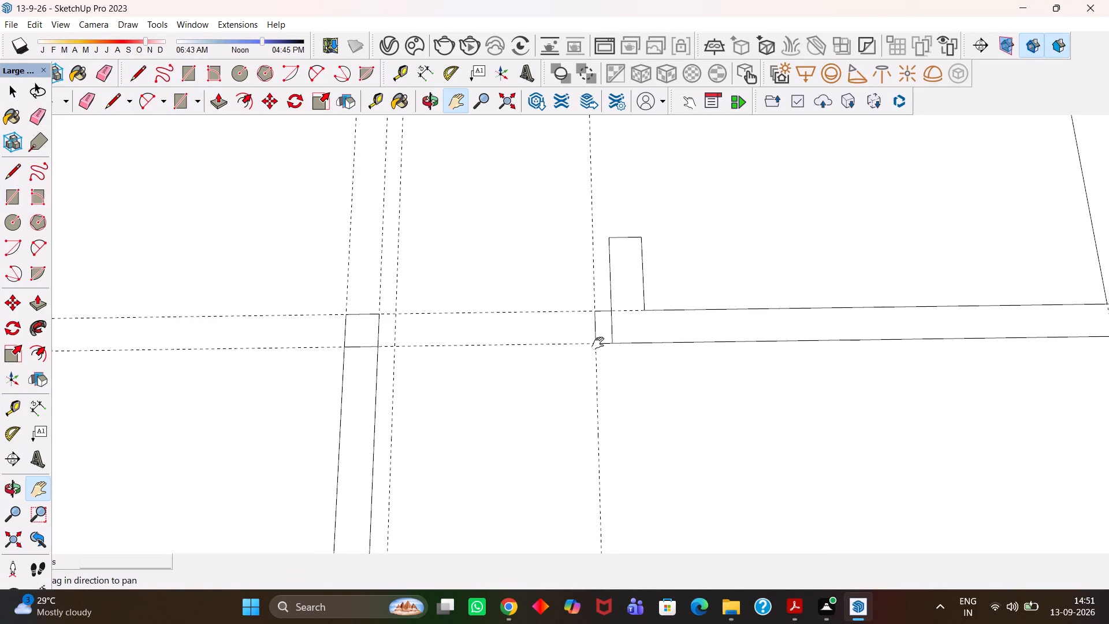
drag(465, 352, 498, 340)
key(e)
drag(388, 338, 388, 355)
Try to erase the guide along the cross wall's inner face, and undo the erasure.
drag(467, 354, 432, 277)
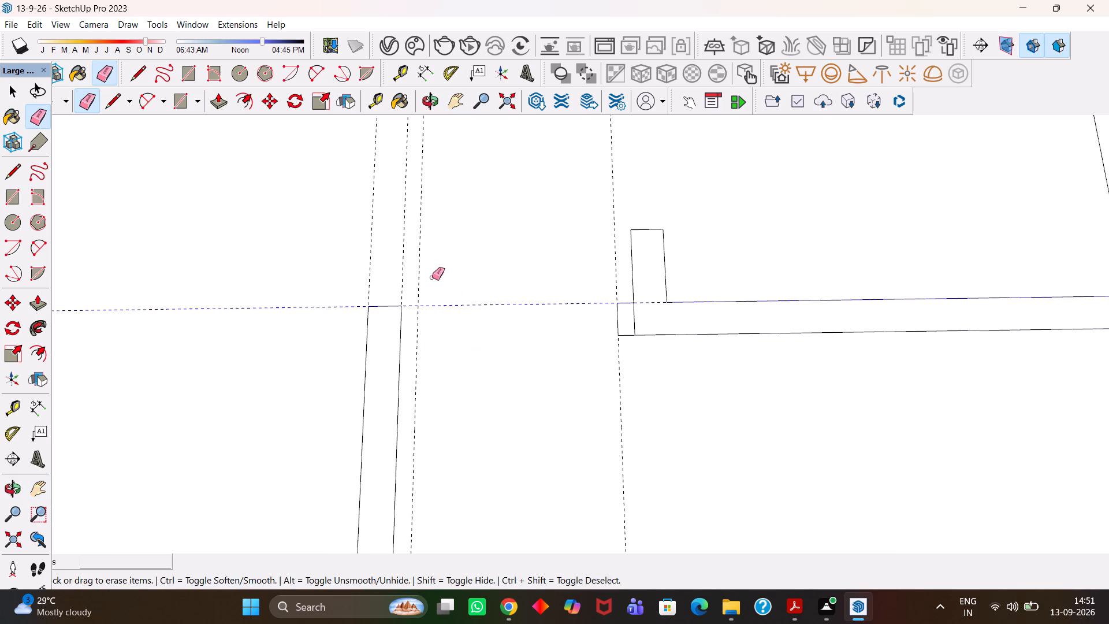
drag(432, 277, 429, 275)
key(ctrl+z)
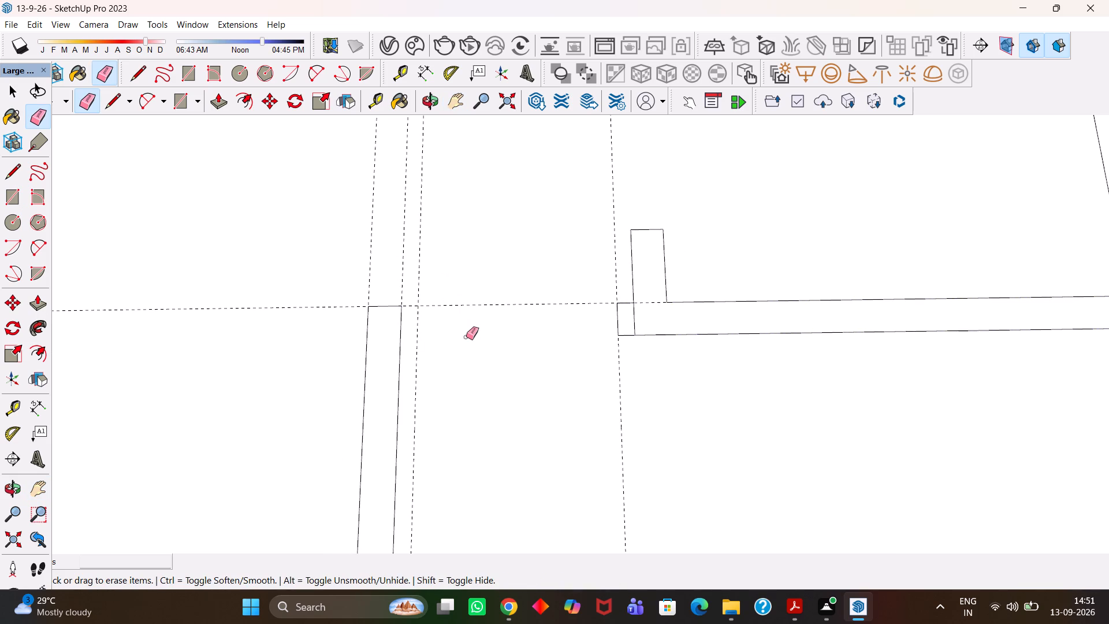
Add a guide along the small room's outer cross wall face and draw a 3" by 6" door nib on the partition wall's end.
key(t)
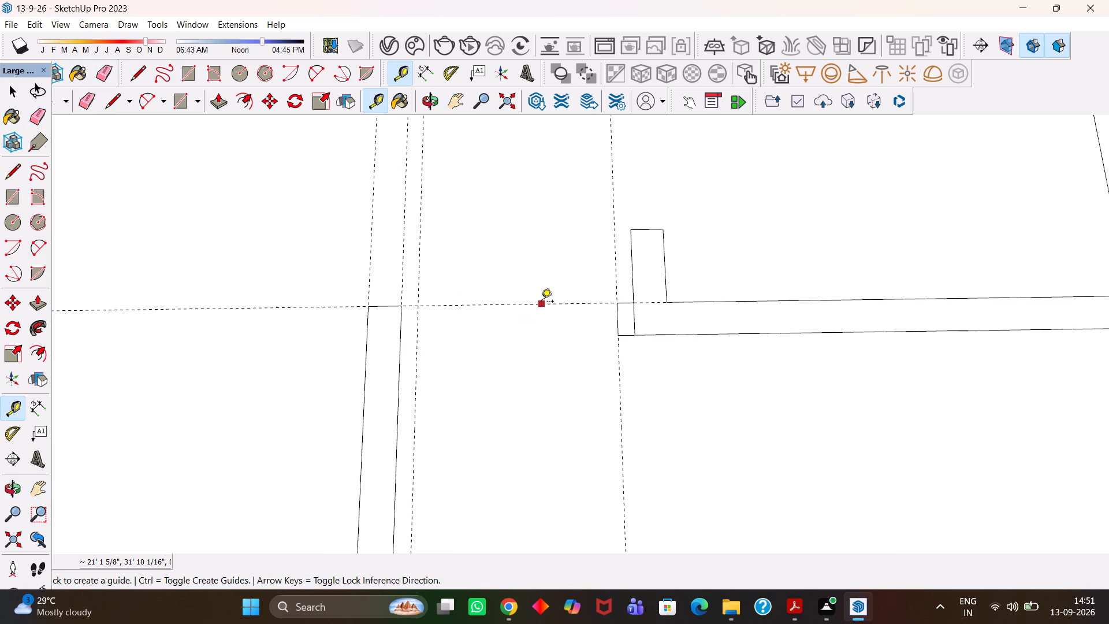
click(541, 302)
click(642, 333)
scroll(414, 337, up, 4)
key(r)
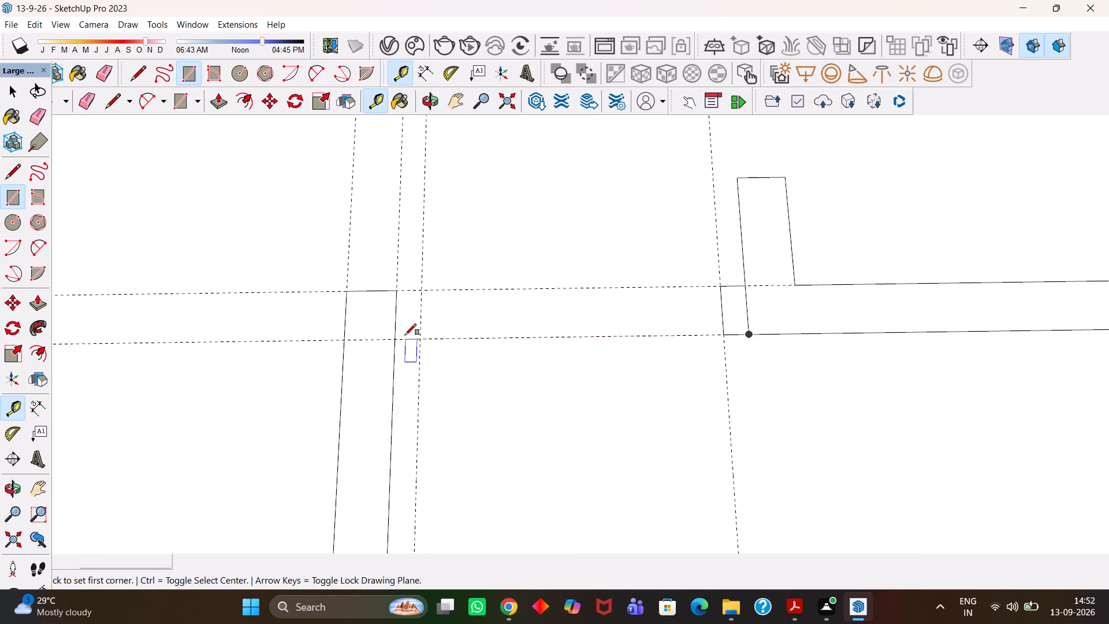
click(399, 338)
click(420, 291)
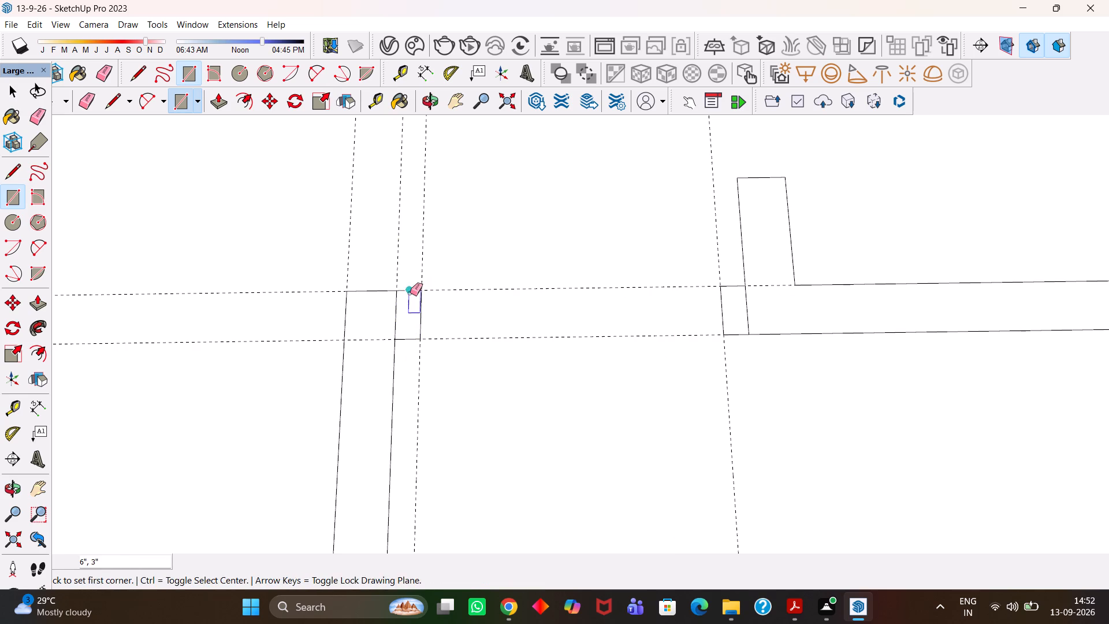
Erase the seam lines inside both door nibs and the guides running across and through the door opening.
key(e)
drag(397, 317, 375, 334)
click(374, 347)
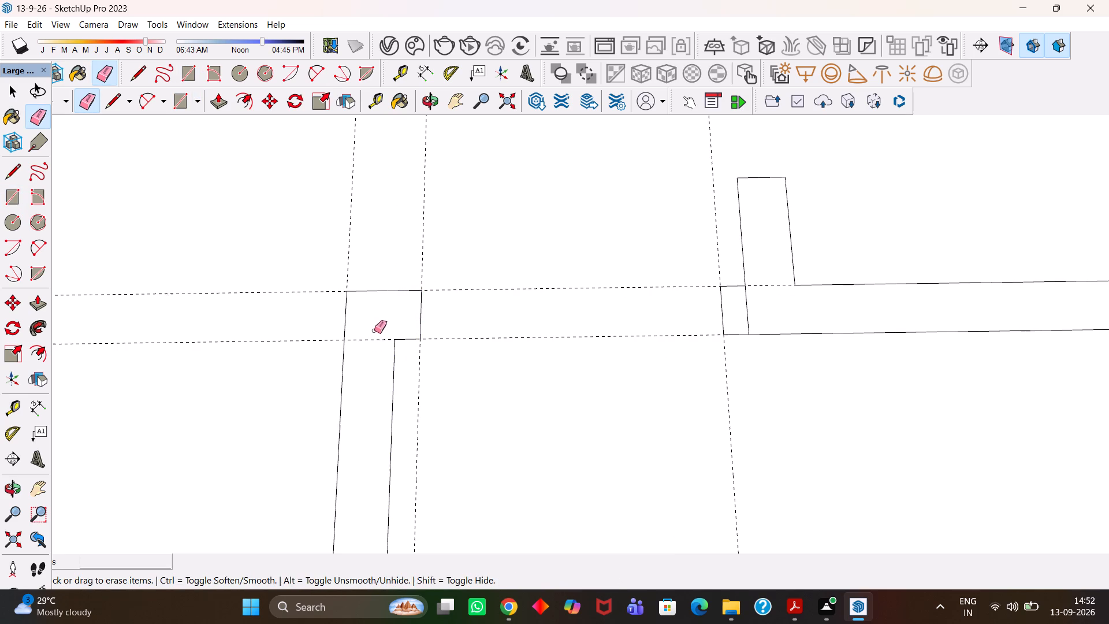
drag(374, 329, 372, 341)
drag(349, 258, 303, 317)
drag(462, 229, 475, 228)
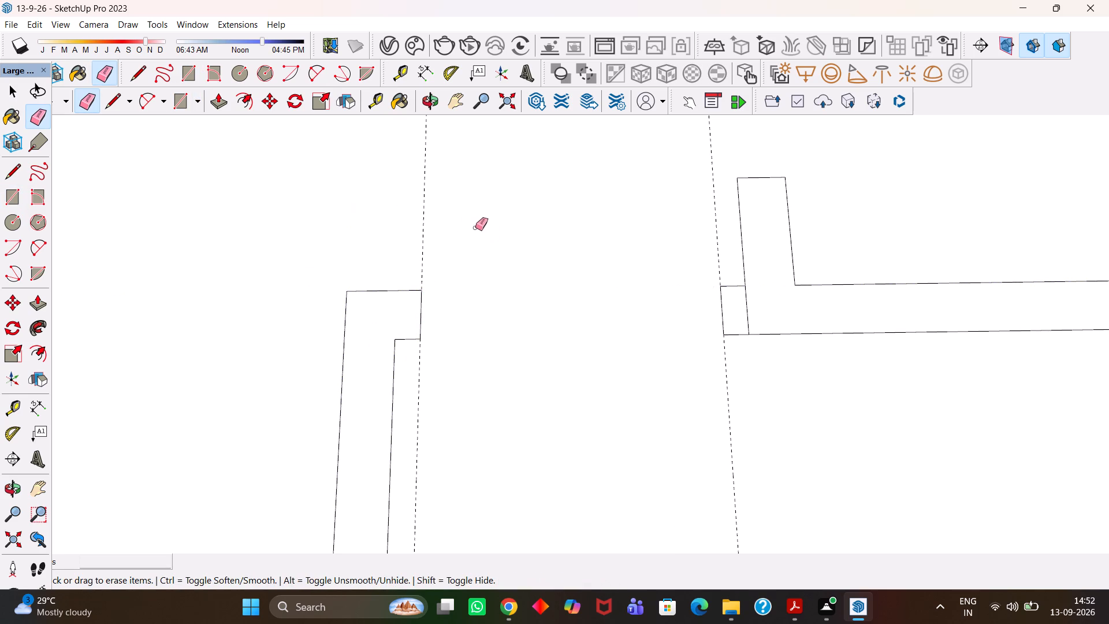
drag(475, 228, 485, 245)
drag(451, 248, 419, 240)
drag(713, 244, 723, 260)
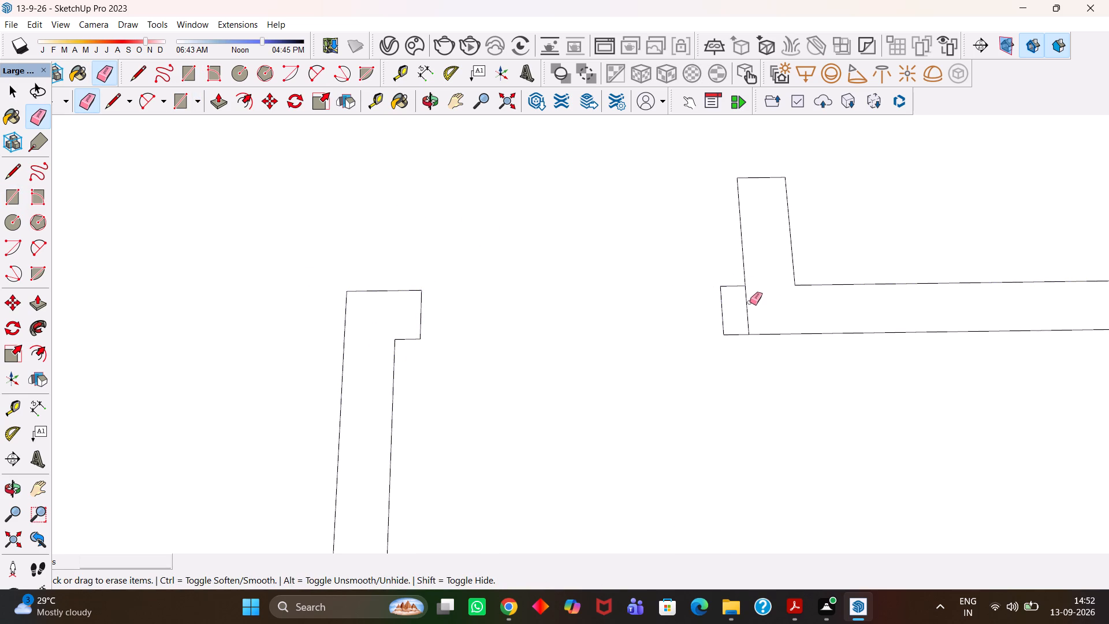
drag(749, 304, 739, 309)
Erase the leftover guide and dividing lines where the small room's cross wall meets the side wall.
key(h)
scroll(738, 311, down, 11)
drag(825, 323, 547, 338)
scroll(690, 328, up, 3)
scroll(756, 324, up, 2)
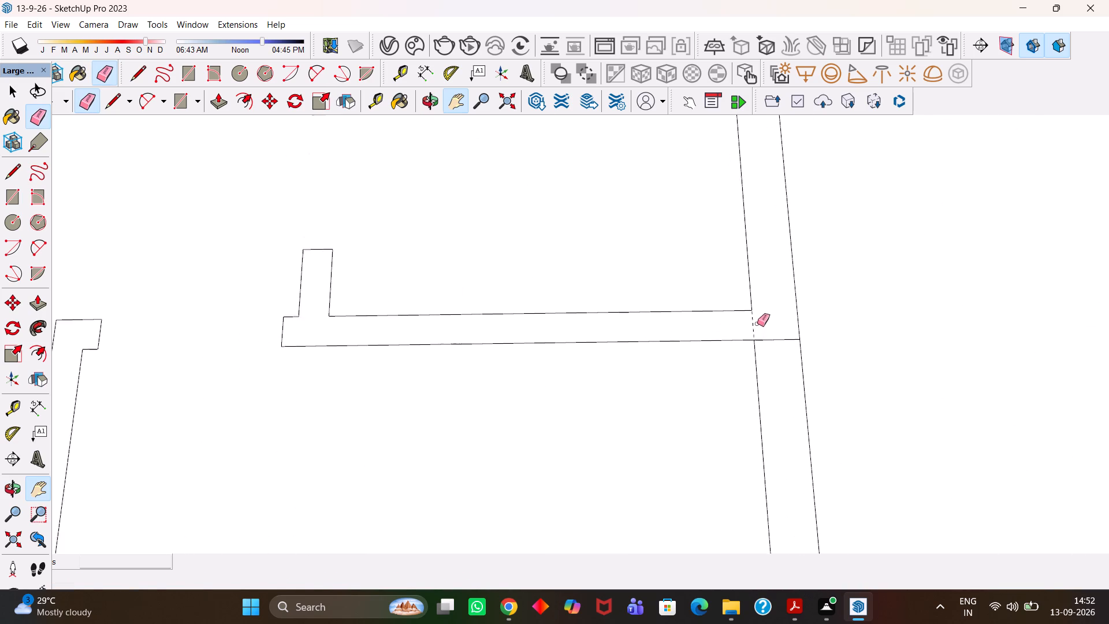
key(e)
scroll(757, 324, up, 1)
drag(773, 330, 790, 354)
drag(769, 329, 740, 324)
Erase the overlapping lines in both corners of the new room's end cross wall and the guide along its inner face.
scroll(735, 332, down, 5)
key(h)
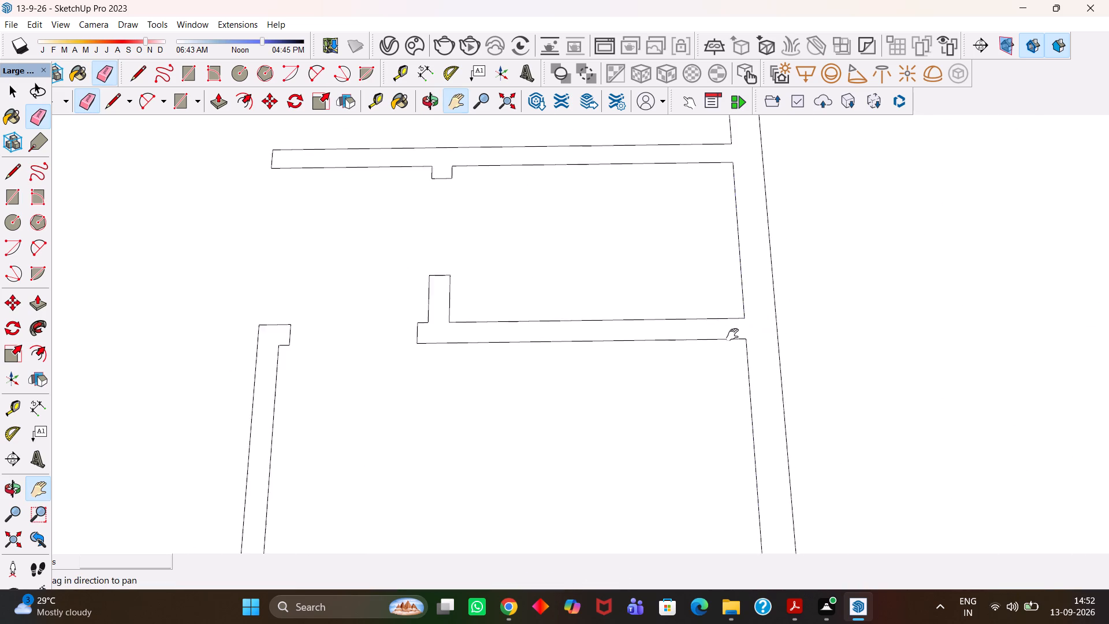
scroll(732, 335, down, 8)
drag(655, 435, 671, 275)
scroll(664, 296, down, 3)
scroll(704, 370, up, 1)
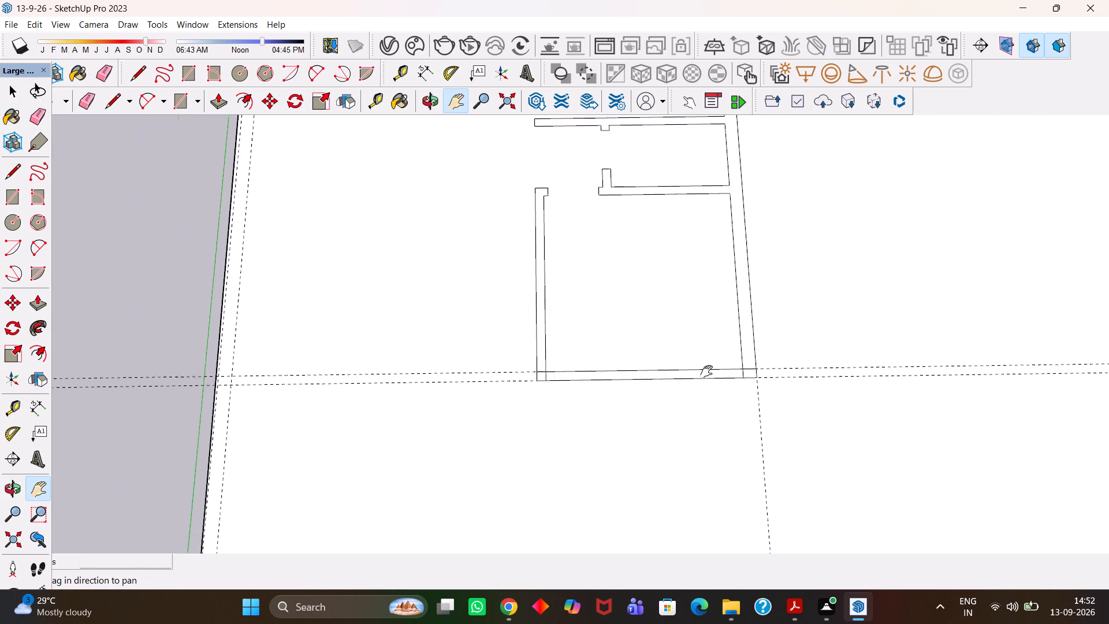
scroll(706, 372, up, 7)
key(e)
drag(779, 363, 768, 370)
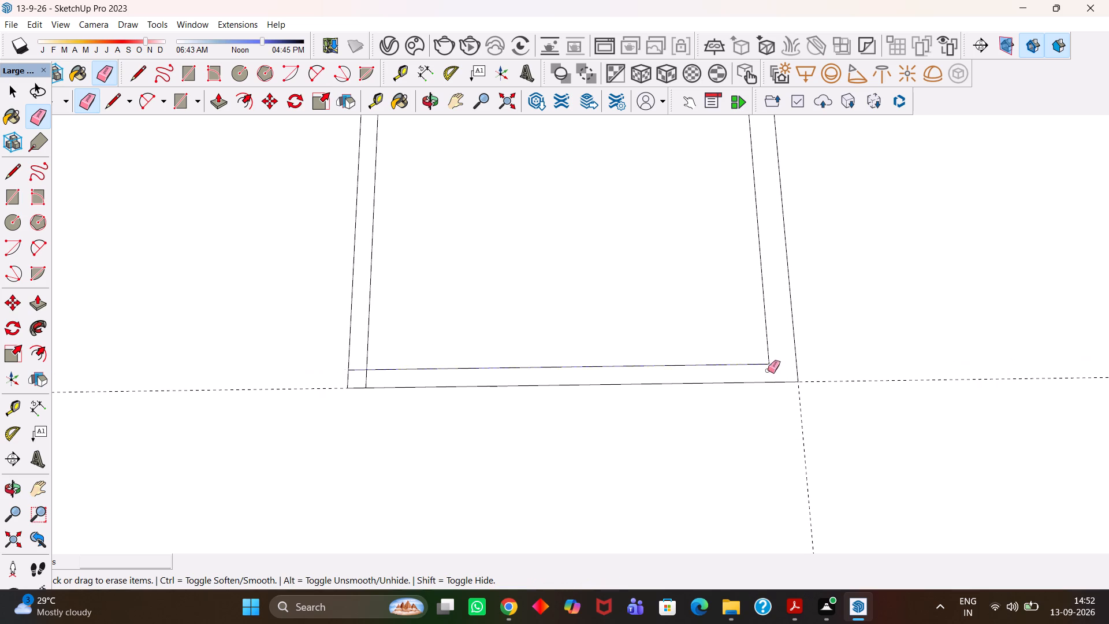
scroll(352, 372, up, 2)
drag(357, 366, 374, 384)
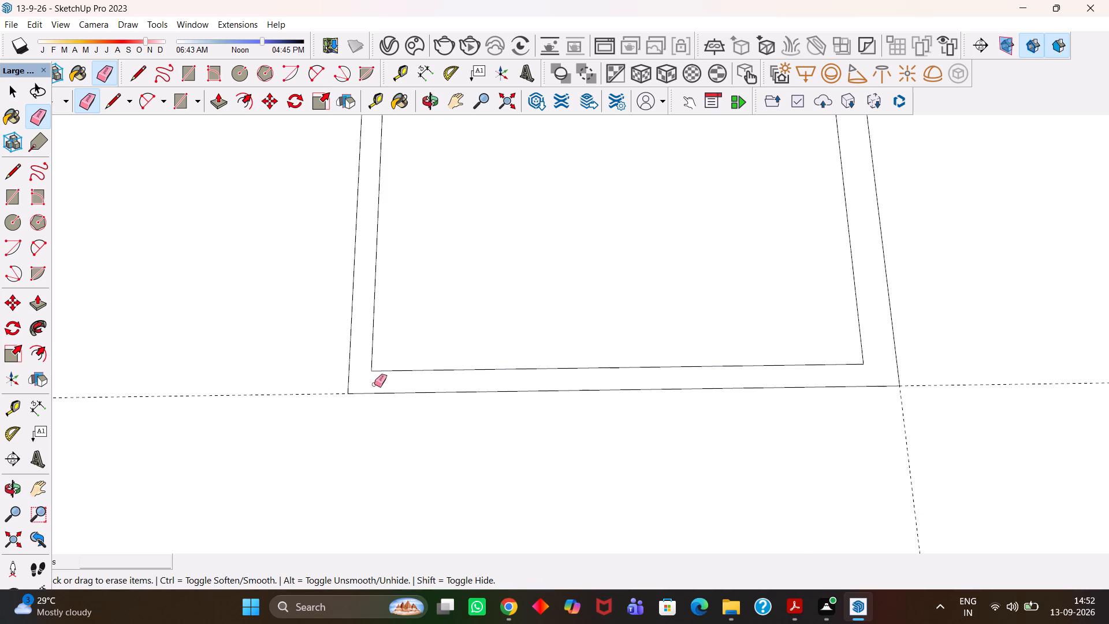
Erase the stray crosswise guide running along the upper room's cross wall.
key(h)
scroll(442, 393, down, 8)
drag(474, 331, 540, 427)
scroll(540, 427, down, 5)
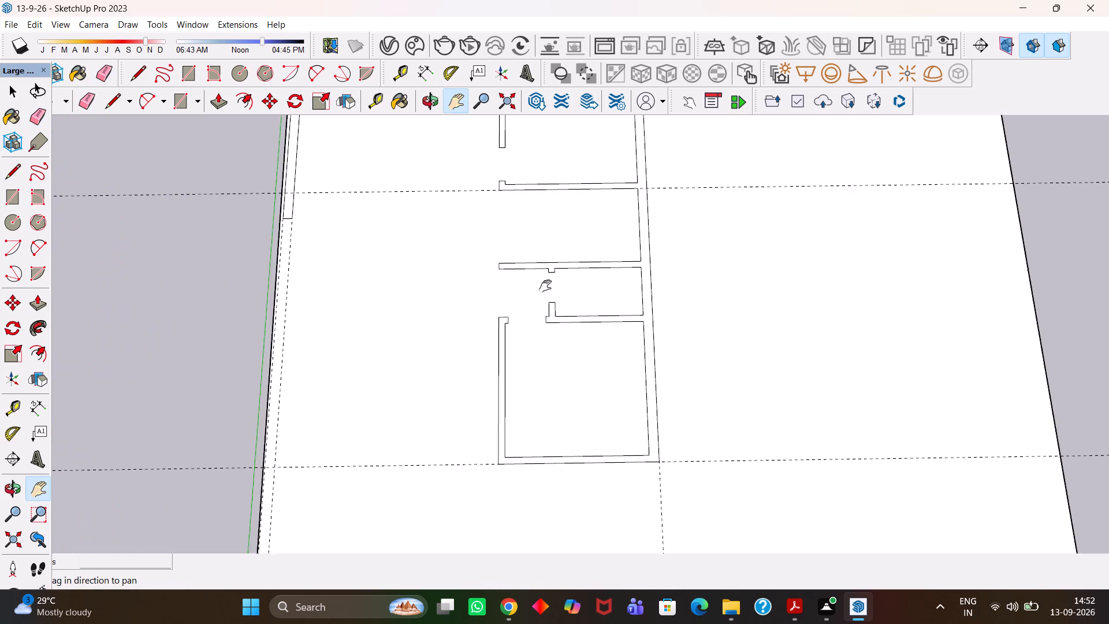
drag(553, 294, 619, 404)
scroll(763, 395, up, 3)
scroll(615, 322, down, 3)
drag(613, 281, 643, 353)
scroll(643, 354, up, 1)
key(e)
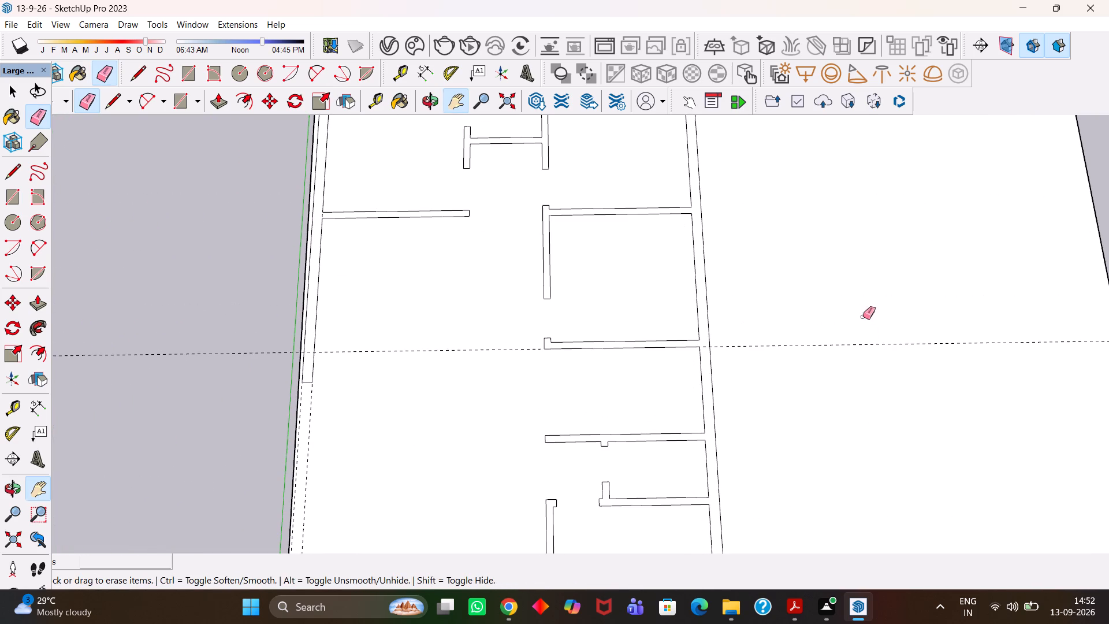
drag(847, 332, 838, 410)
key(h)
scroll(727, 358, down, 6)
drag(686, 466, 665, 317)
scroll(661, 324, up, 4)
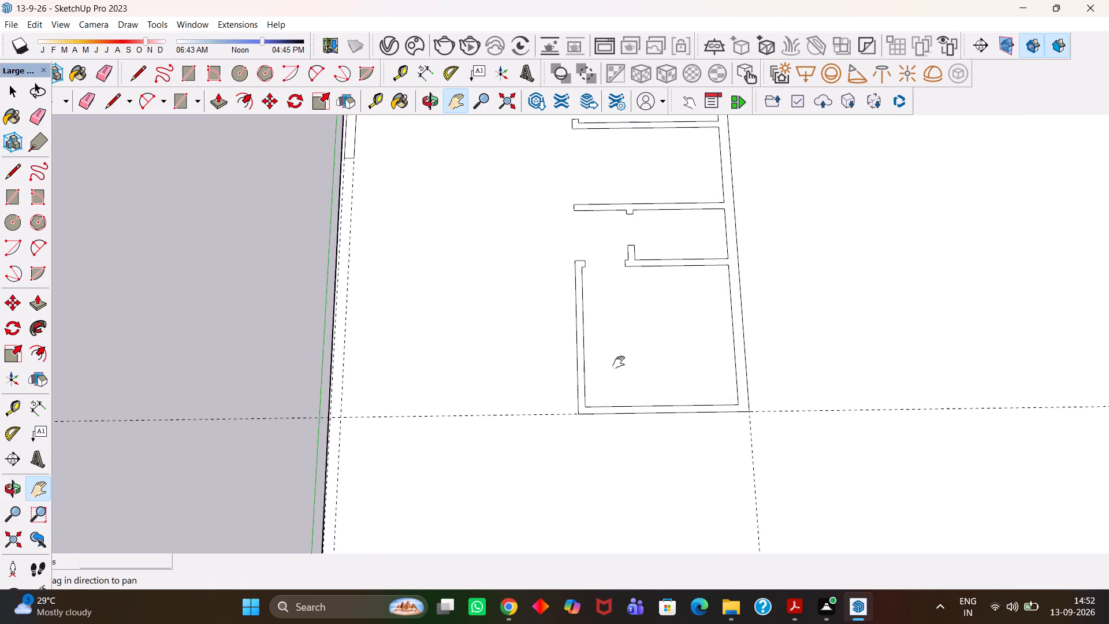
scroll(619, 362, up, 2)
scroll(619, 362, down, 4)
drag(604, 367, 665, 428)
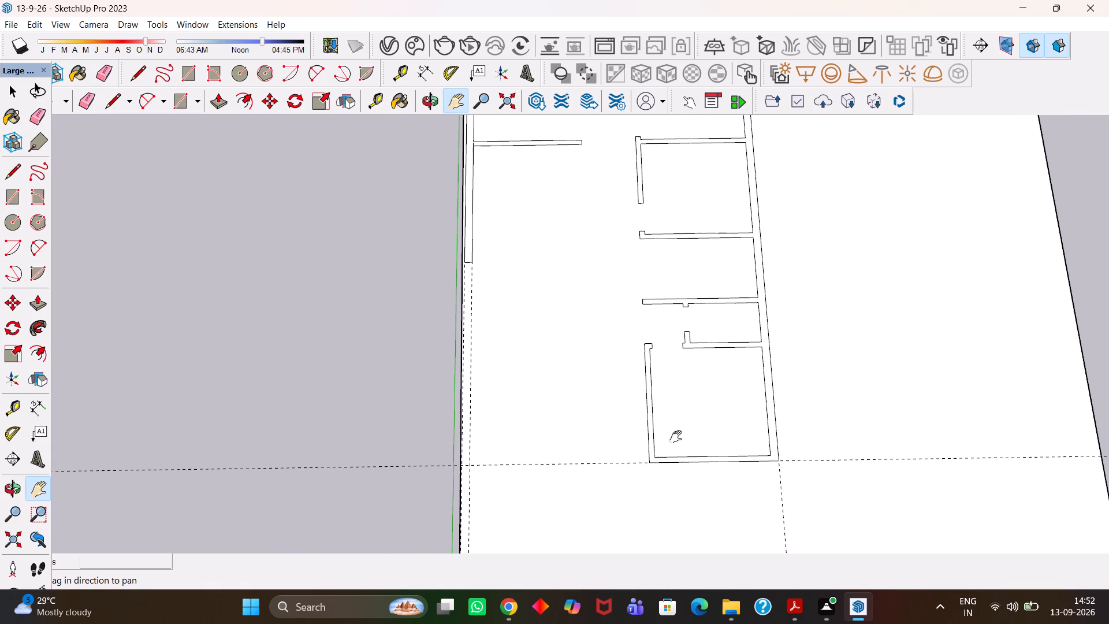
Measure across from the end room's outer wall face to the inner guide of the side wall along the green axis.
scroll(668, 433, down, 3)
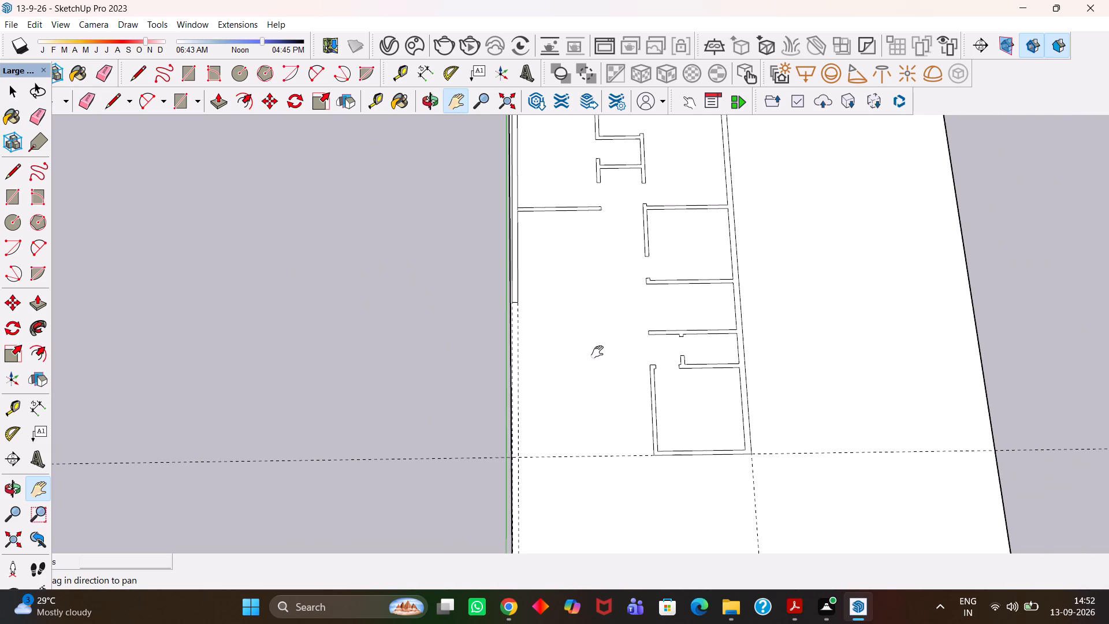
drag(601, 406, 614, 386)
key(t)
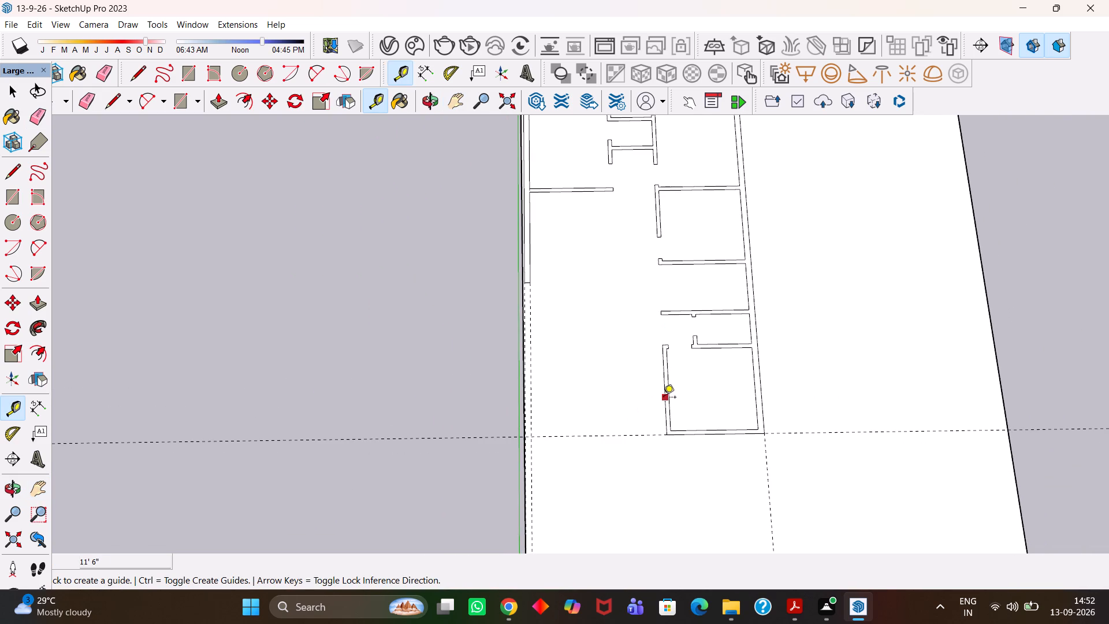
click(664, 398)
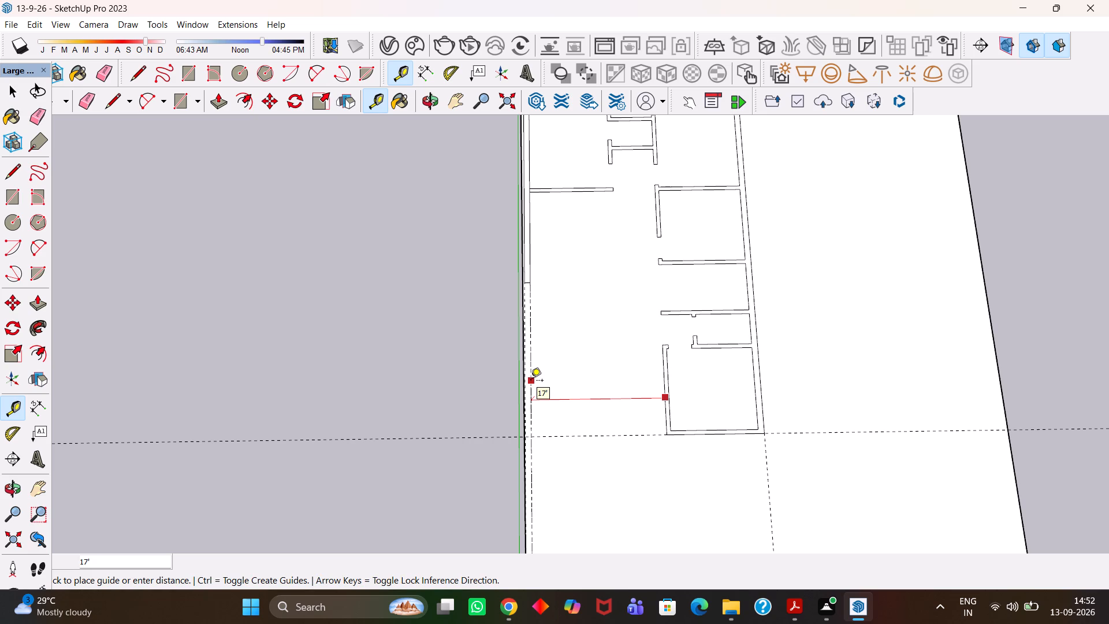
key(t)
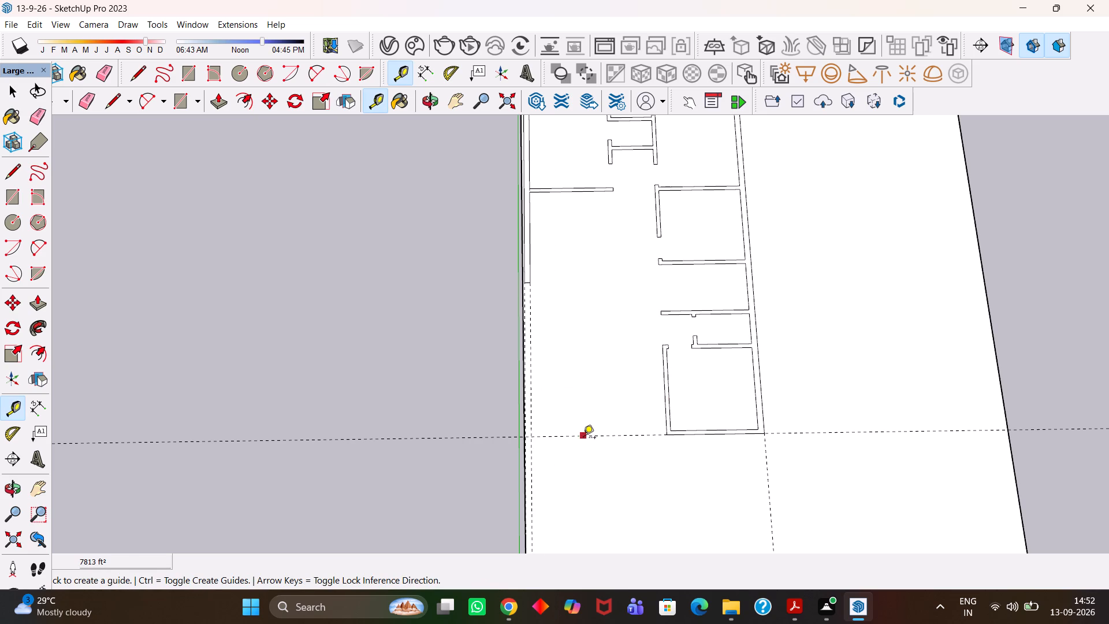
Place a crosswise guide 6" from the existing end guide, aligned with the inner face of the end room's wall.
click(587, 437)
click(671, 433)
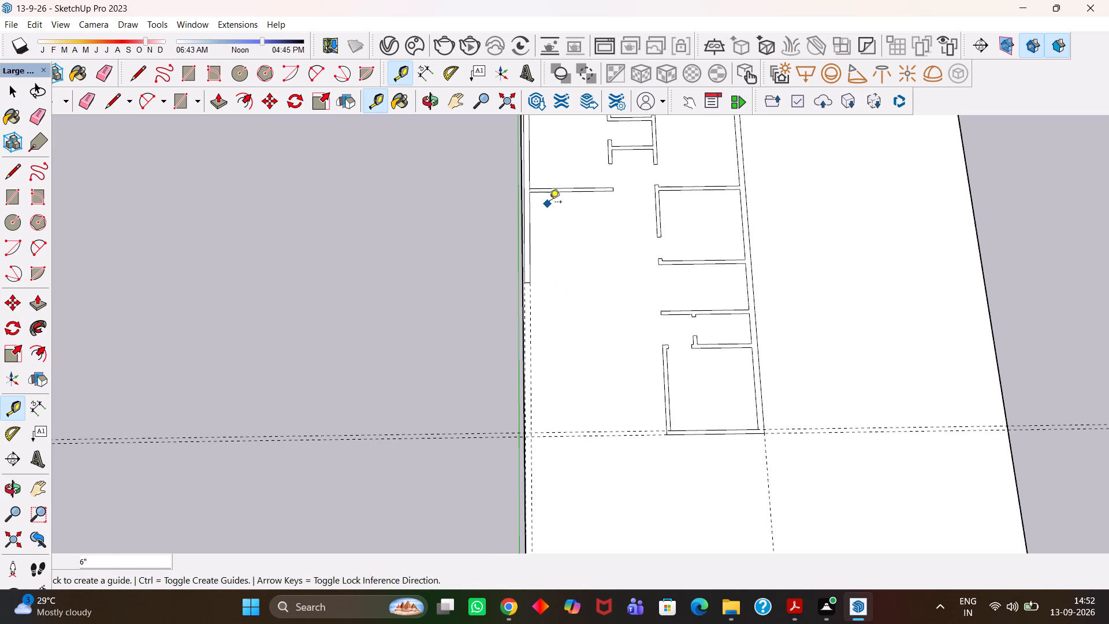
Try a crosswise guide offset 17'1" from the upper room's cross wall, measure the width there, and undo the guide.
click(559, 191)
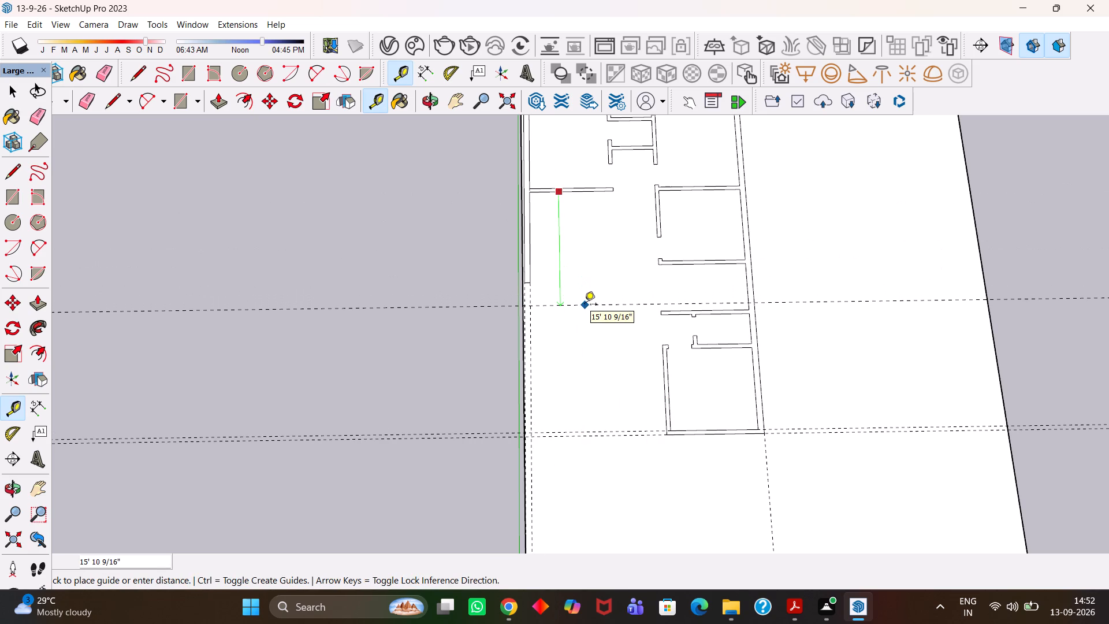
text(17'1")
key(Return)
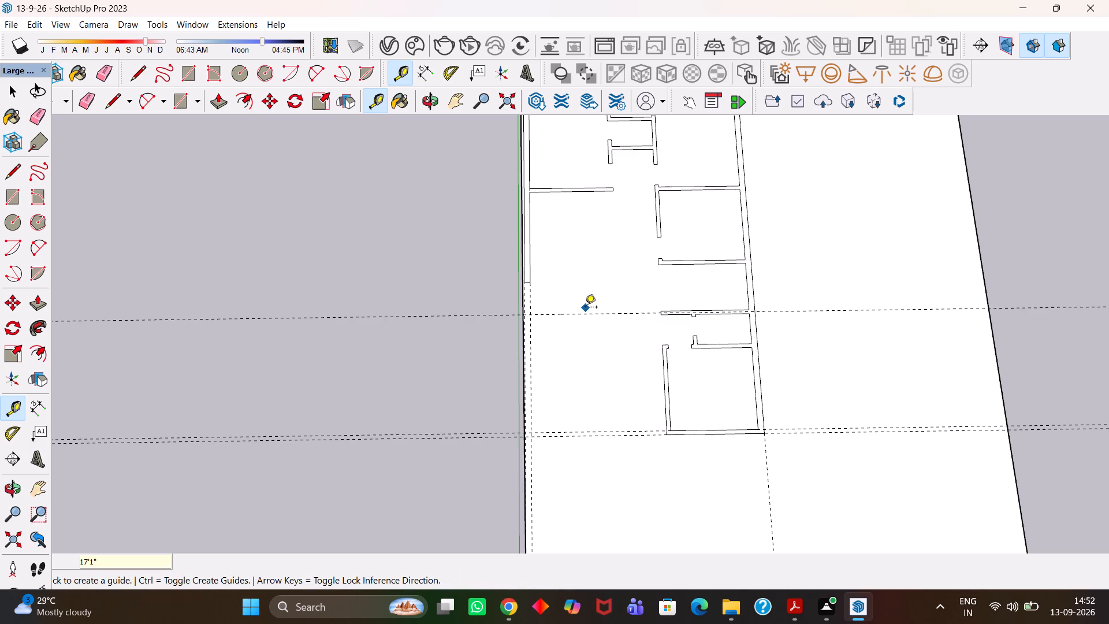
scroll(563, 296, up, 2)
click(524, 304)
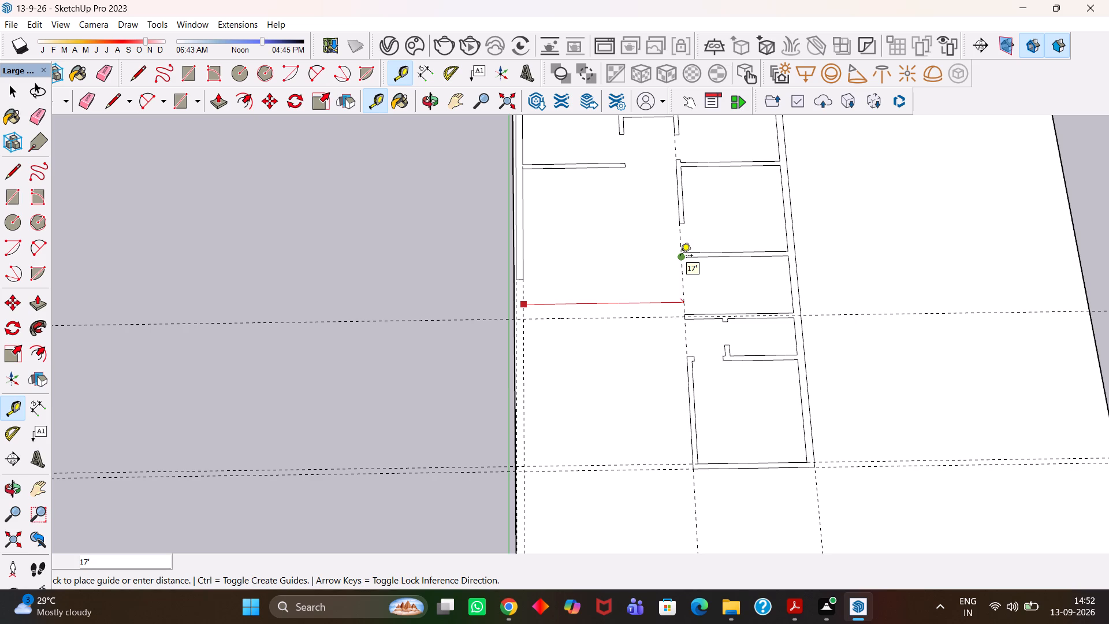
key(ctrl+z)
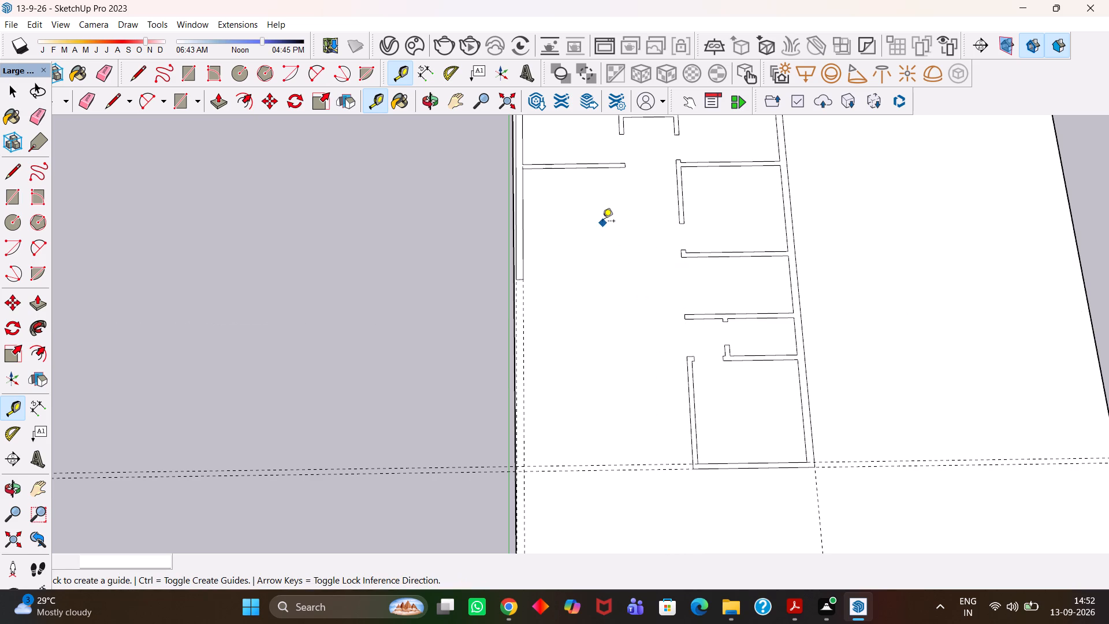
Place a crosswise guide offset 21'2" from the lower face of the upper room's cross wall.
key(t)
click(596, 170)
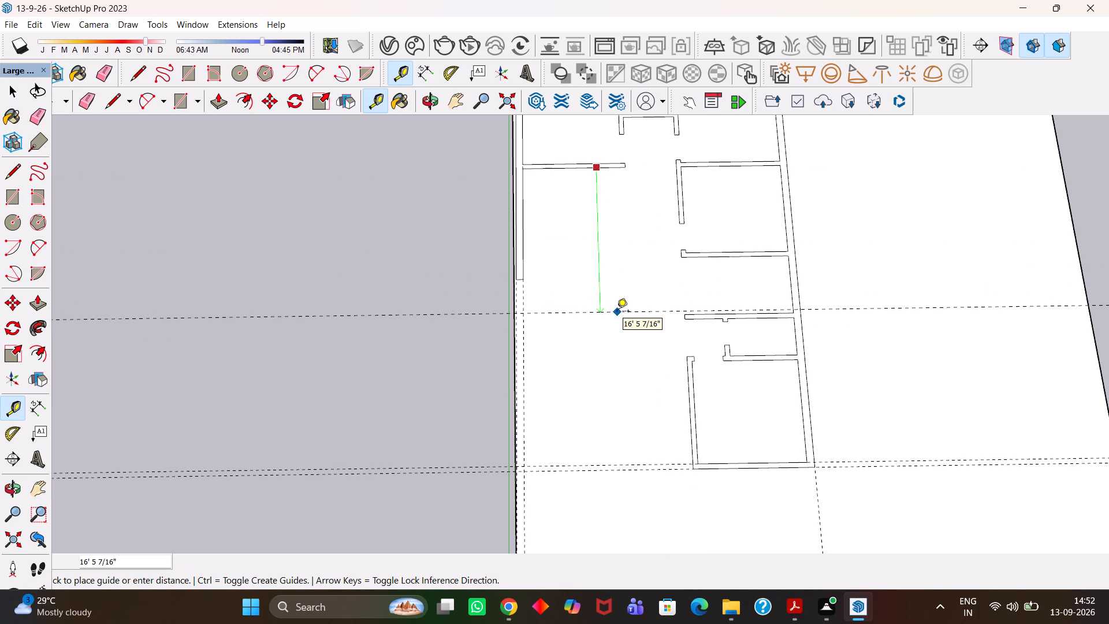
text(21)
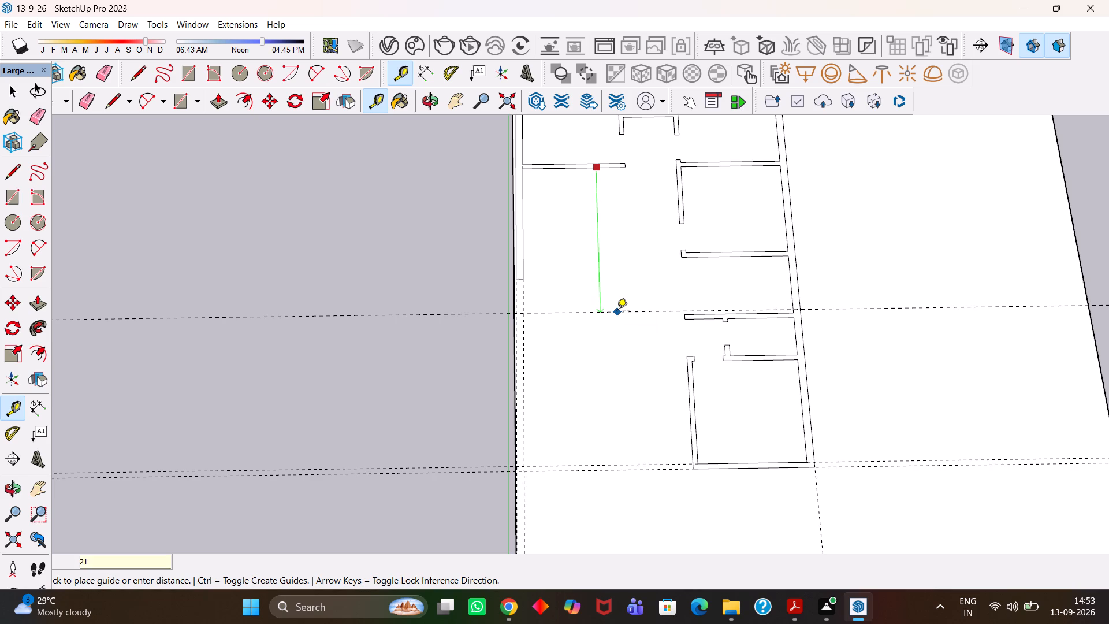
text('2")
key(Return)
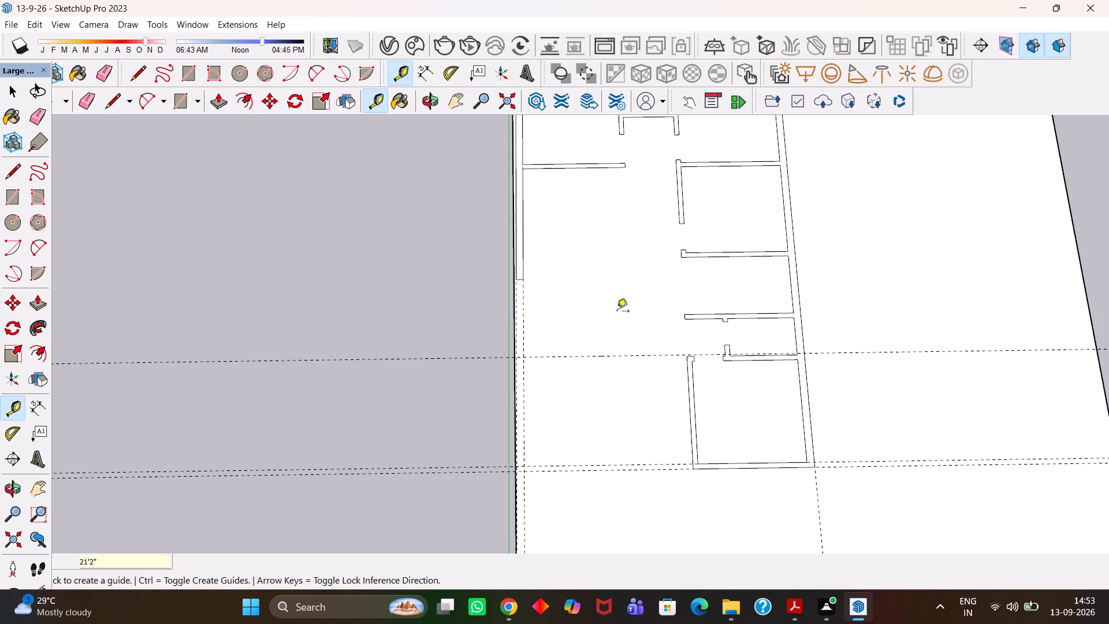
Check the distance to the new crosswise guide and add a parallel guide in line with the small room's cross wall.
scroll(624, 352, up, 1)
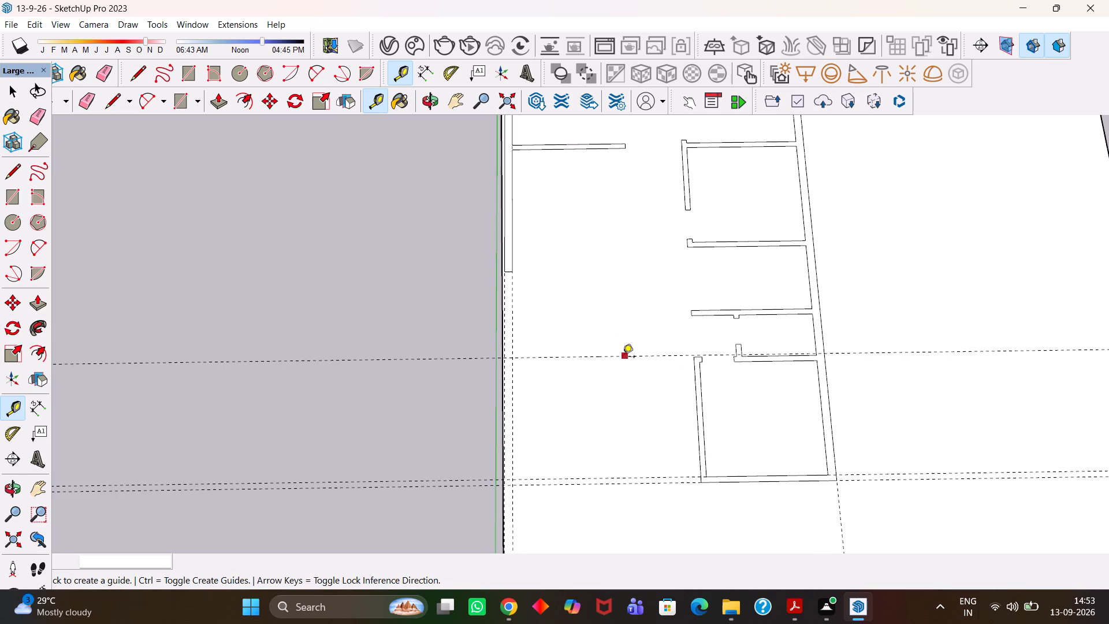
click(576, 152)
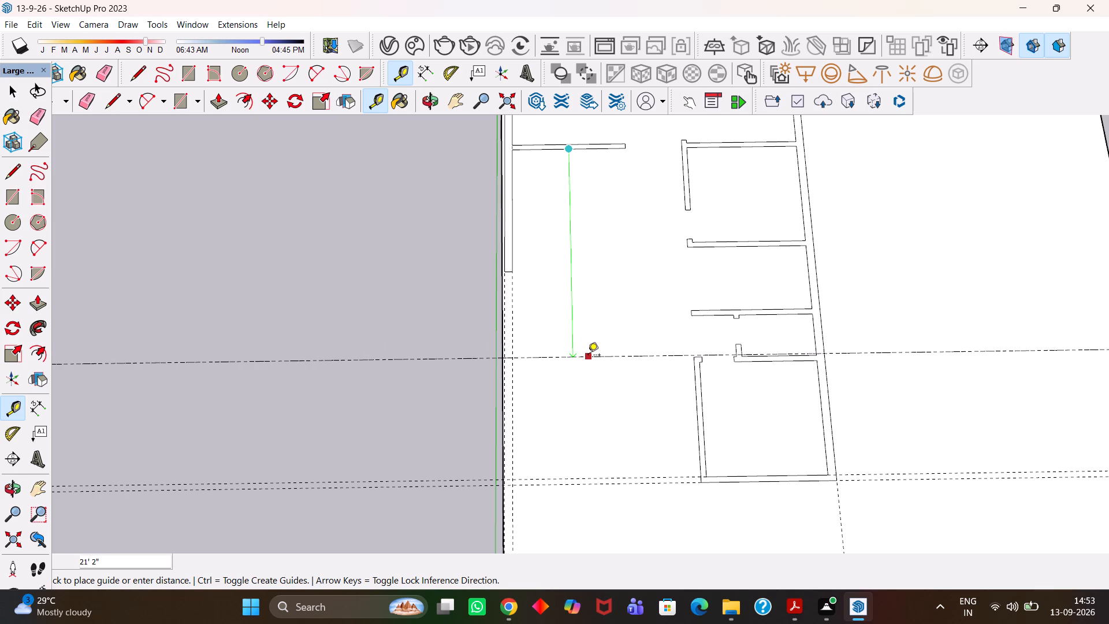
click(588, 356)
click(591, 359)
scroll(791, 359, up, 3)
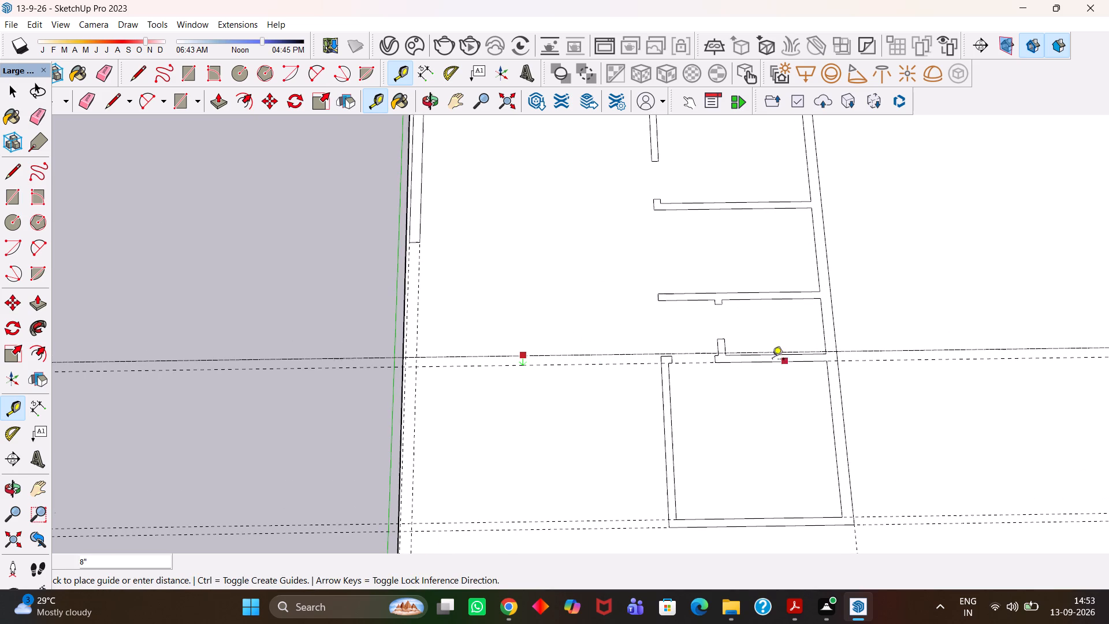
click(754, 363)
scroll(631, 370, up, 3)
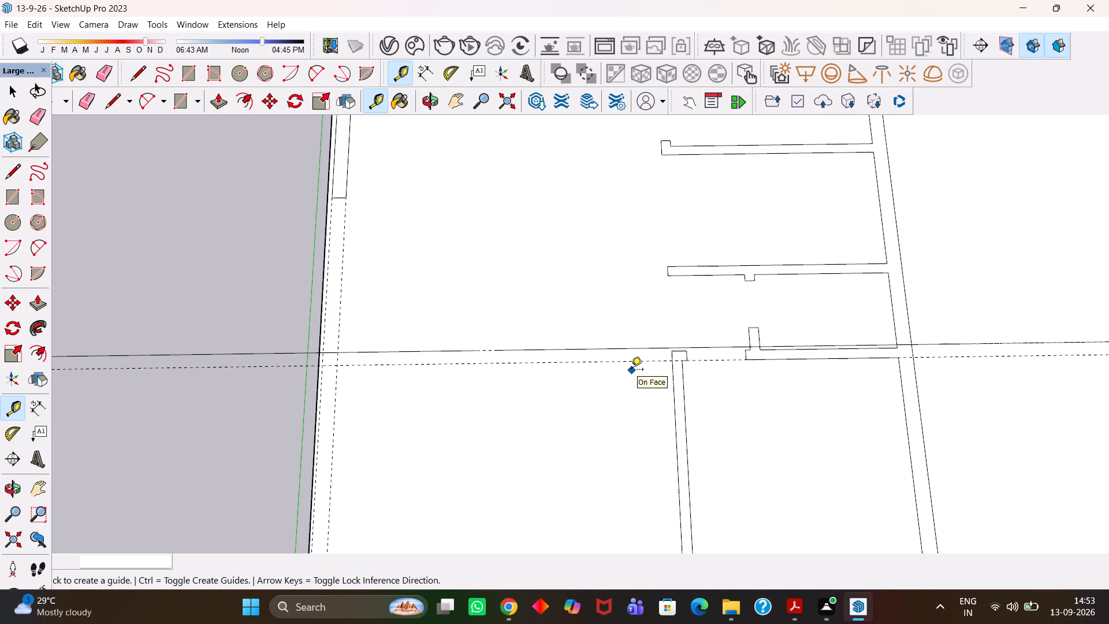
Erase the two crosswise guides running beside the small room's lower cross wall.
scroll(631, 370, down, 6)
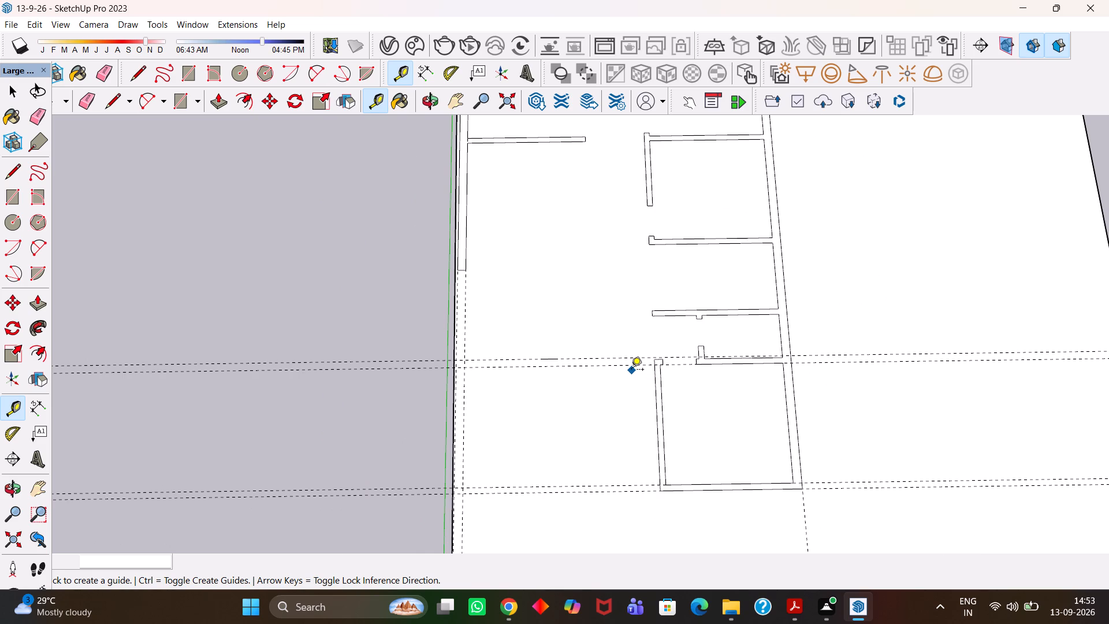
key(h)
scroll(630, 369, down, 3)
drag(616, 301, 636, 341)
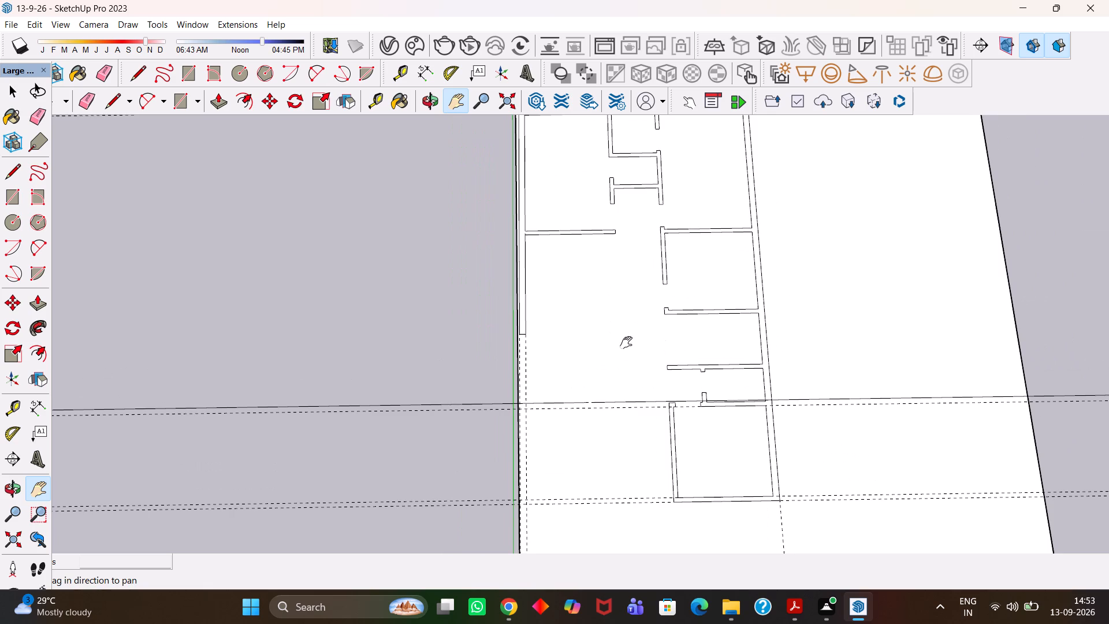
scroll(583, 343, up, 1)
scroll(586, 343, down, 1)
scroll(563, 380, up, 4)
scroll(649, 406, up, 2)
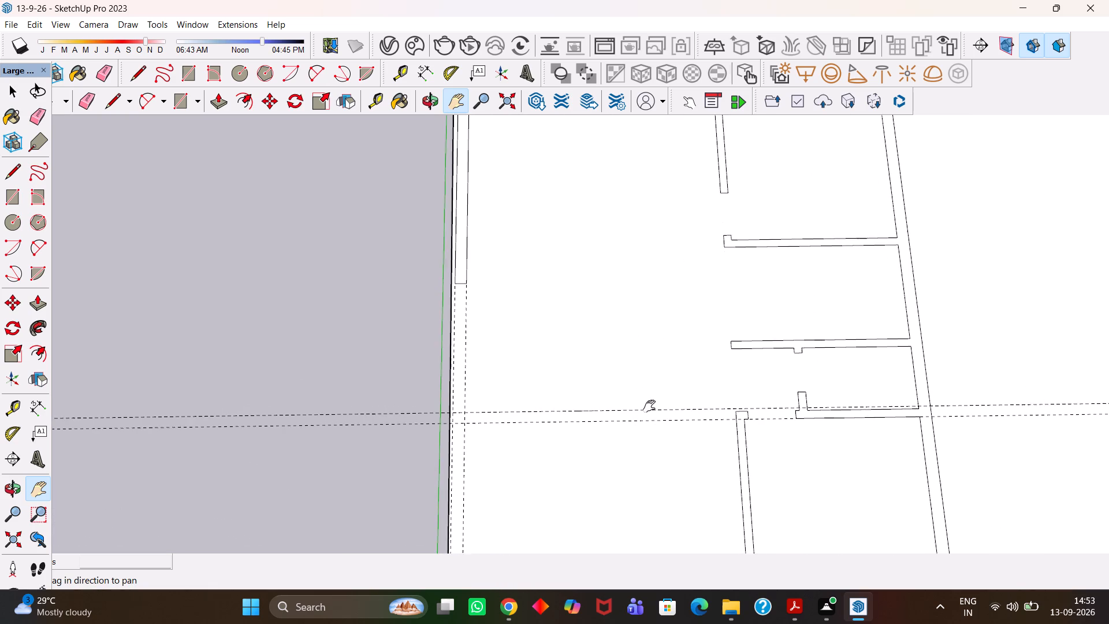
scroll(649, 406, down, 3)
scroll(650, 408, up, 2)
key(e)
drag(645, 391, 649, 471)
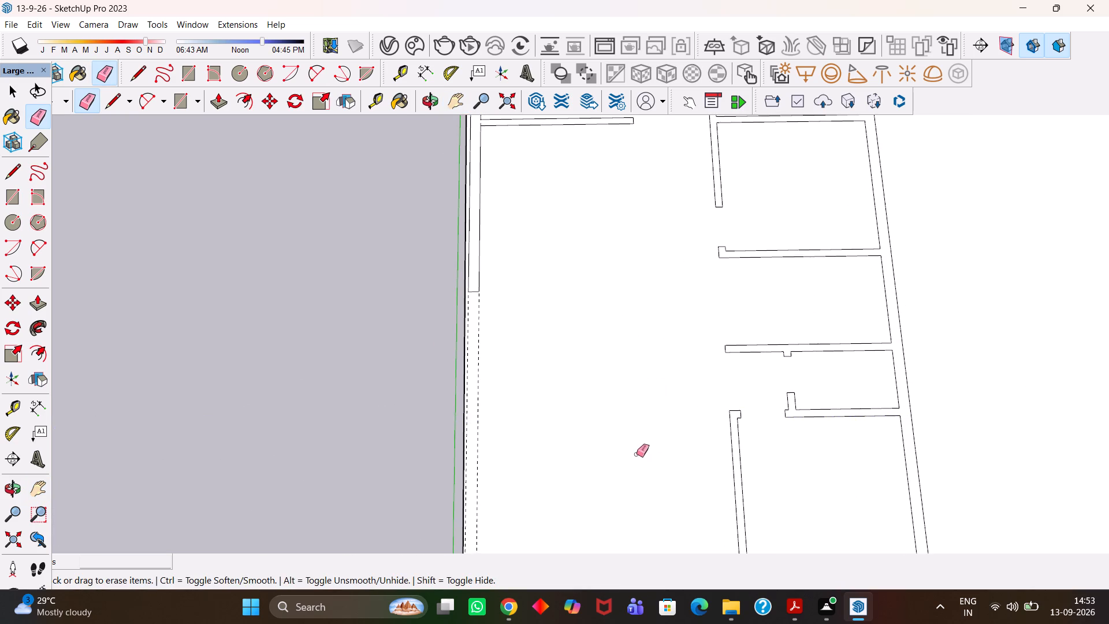
Place crosswise guides directly along both faces of the small room's lower cross wall.
scroll(636, 454, down, 4)
key(t)
scroll(755, 435, up, 3)
double_click(765, 421)
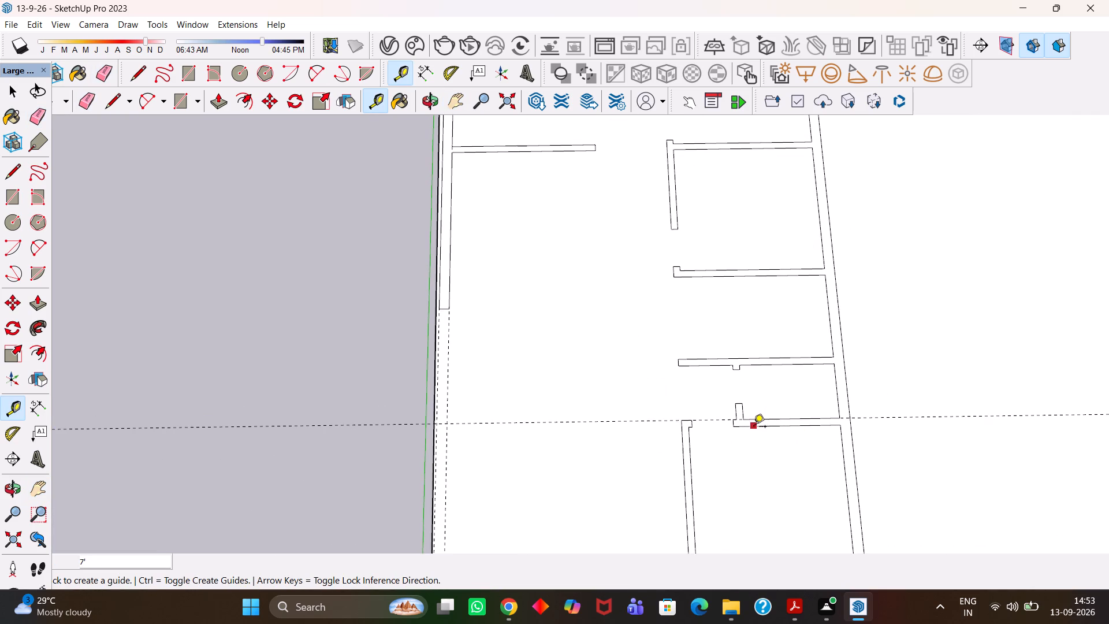
double_click(754, 428)
Measure from the inner guide of the green-axis side wall to the free end of the upper room's cross wall.
scroll(754, 428, down, 5)
key(h)
drag(670, 385, 673, 392)
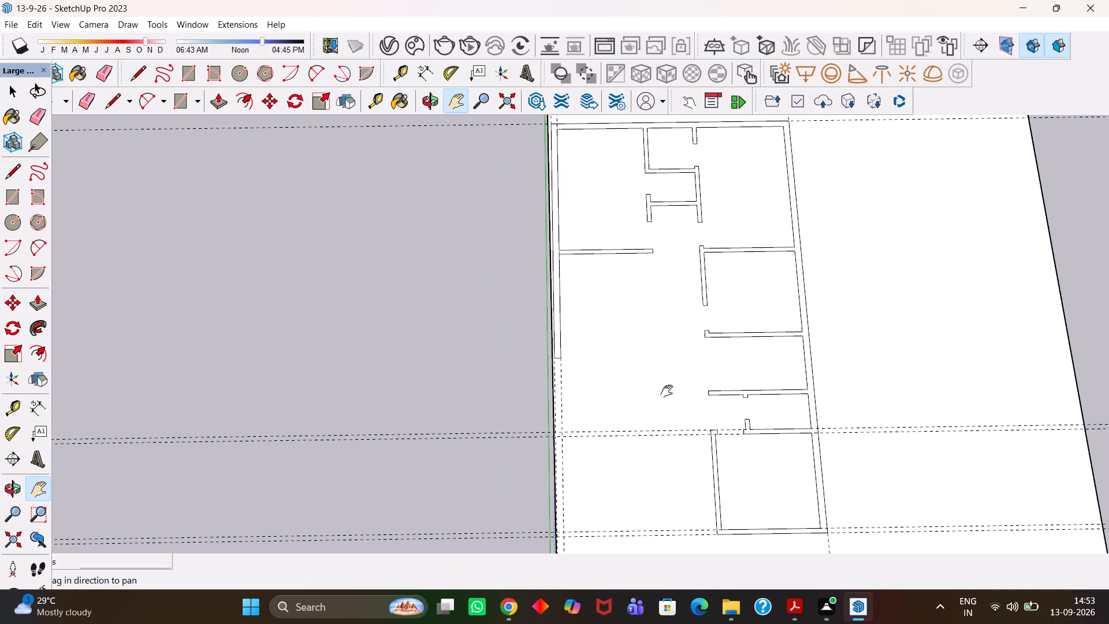
key(t)
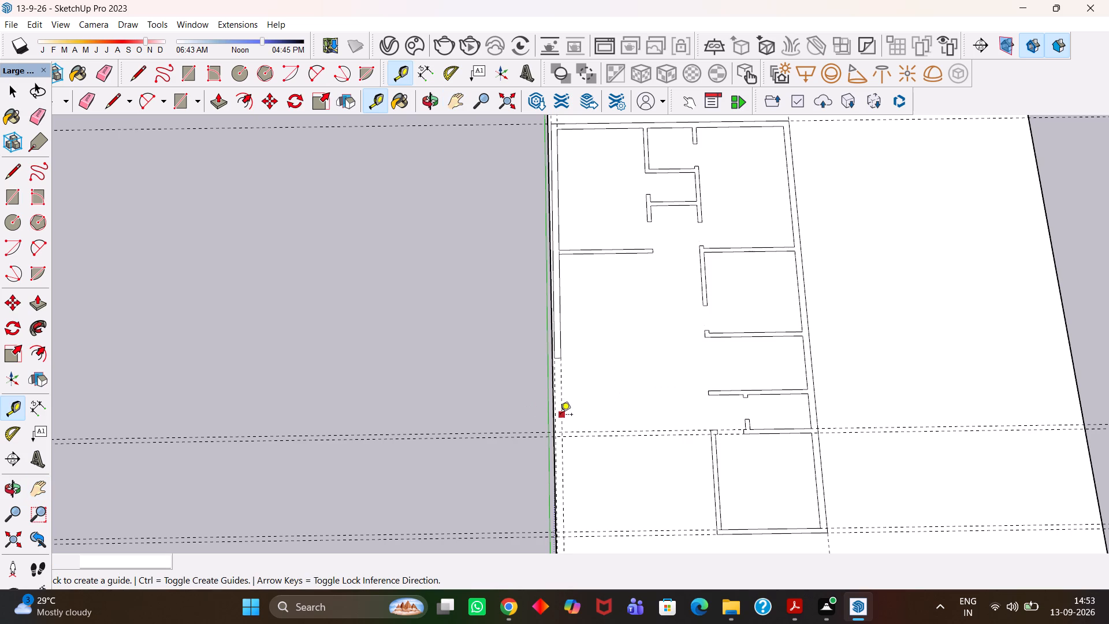
click(560, 415)
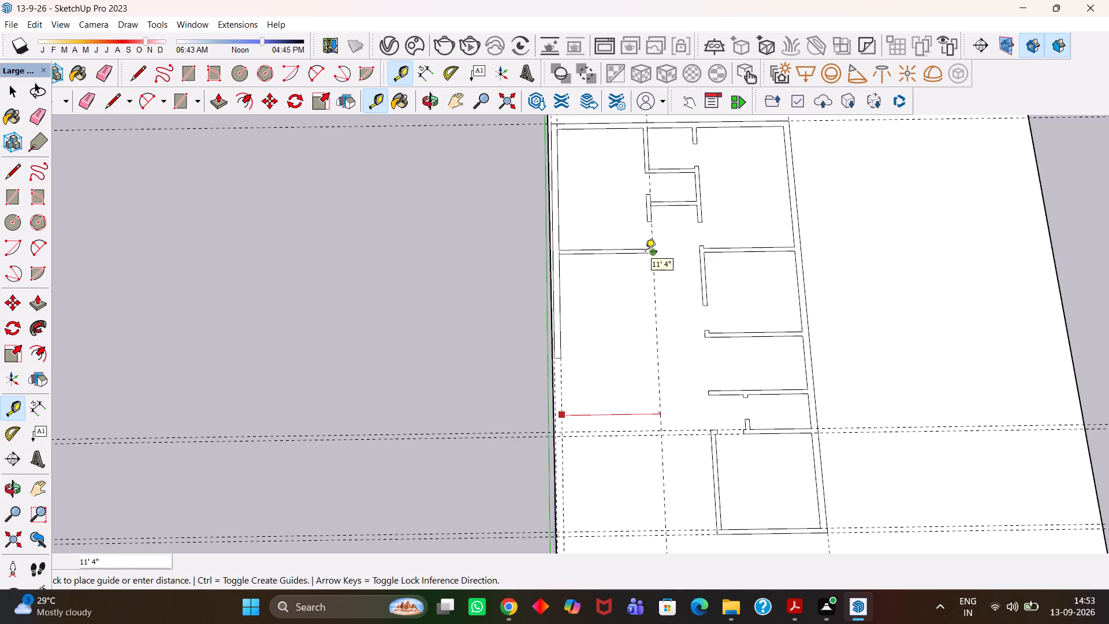
key(space)
Draw a 6" thick cross wall between the two guides, from the green-axis side wall's outer guide to the end room's corner.
key(h)
scroll(669, 402, up, 4)
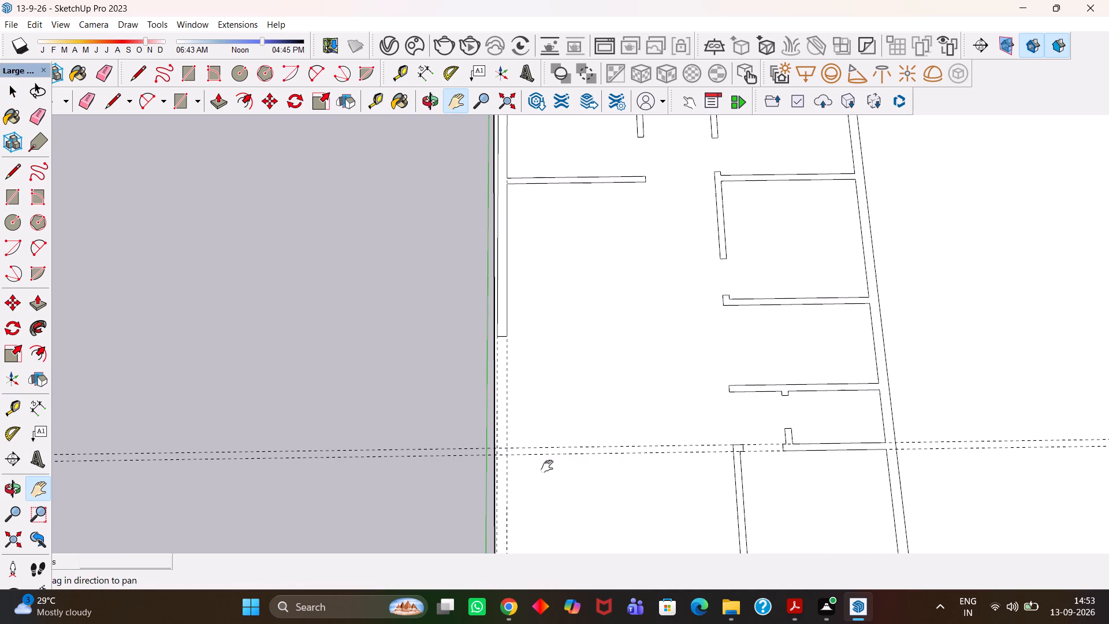
scroll(549, 466, up, 3)
key(r)
click(479, 438)
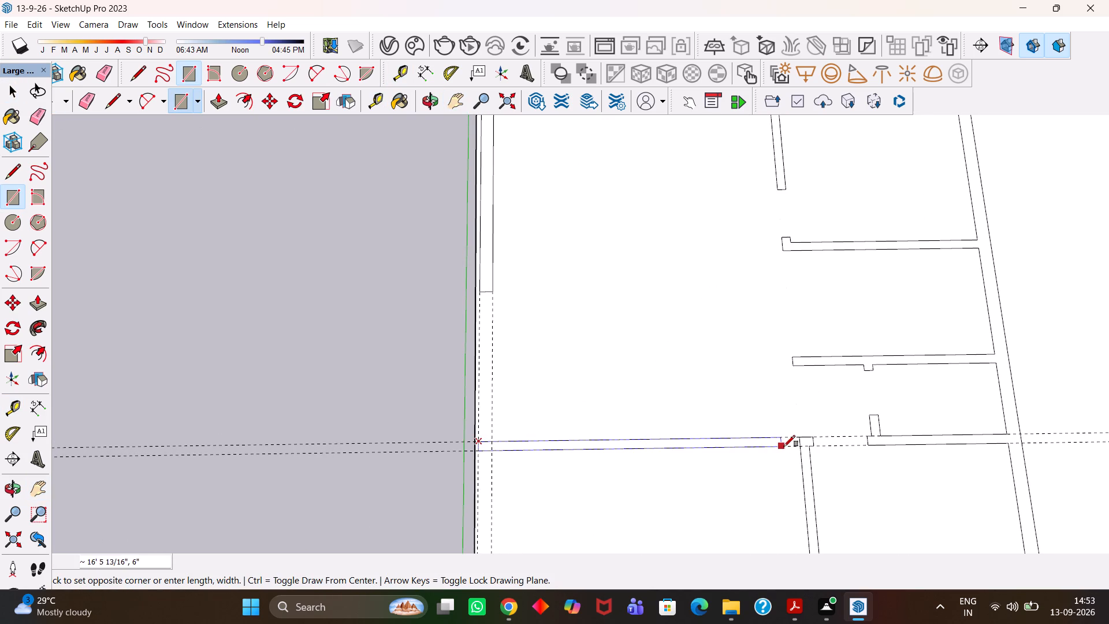
click(795, 446)
Extend the green-axis side wall with a rectangle down to the new cross wall and erase the seam at its old end.
key(h)
scroll(570, 440, up, 1)
drag(626, 434, 691, 440)
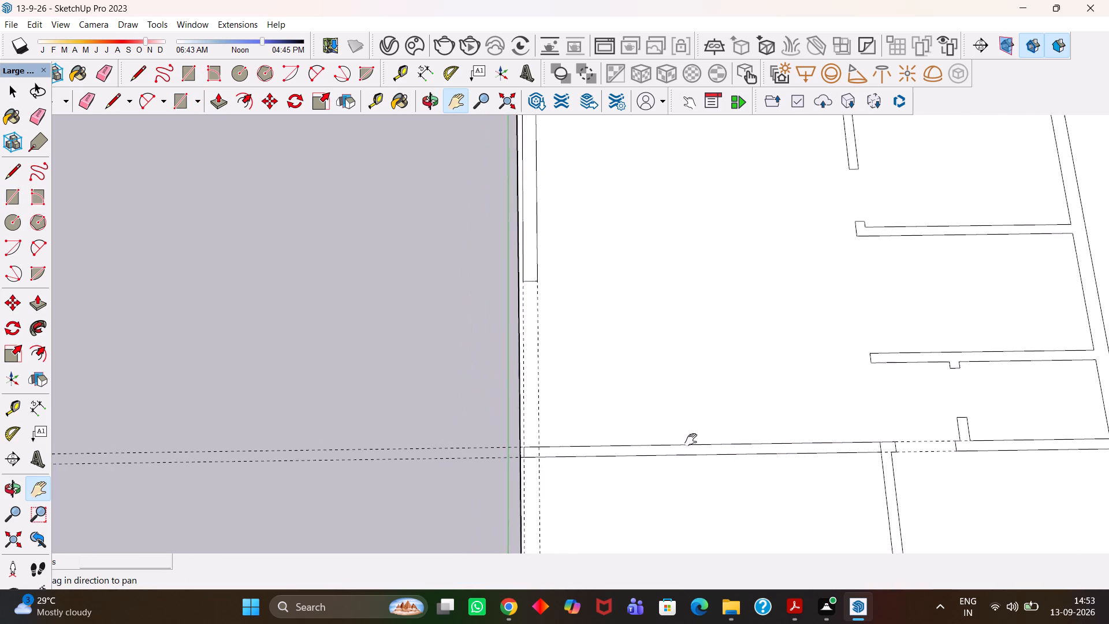
drag(691, 440, 712, 433)
key(r)
scroll(541, 471, up, 2)
click(557, 445)
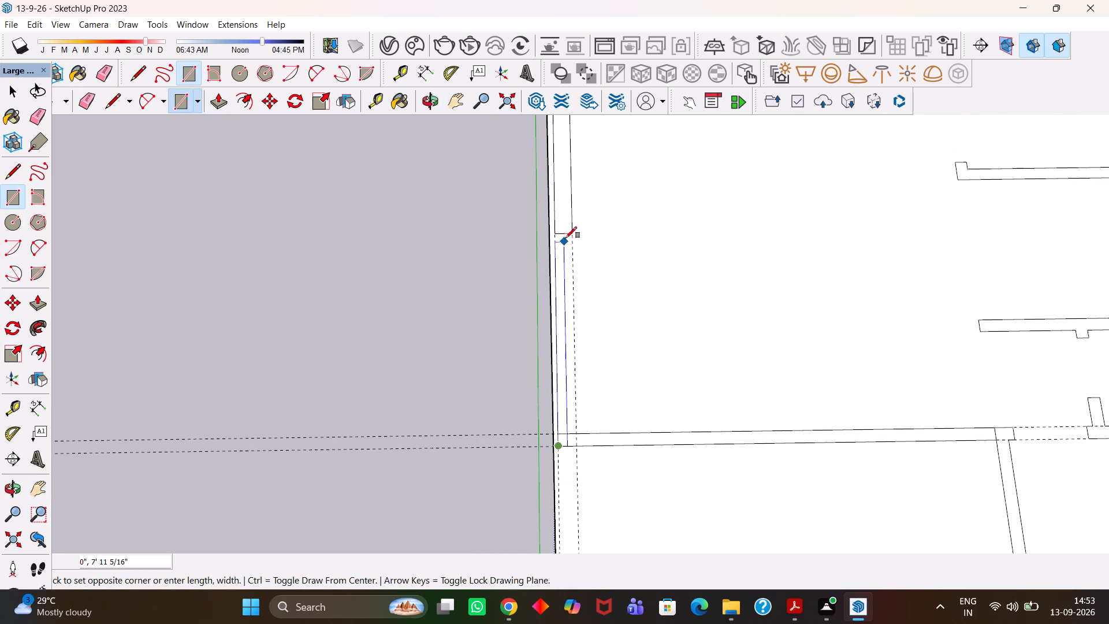
click(572, 231)
key(e)
drag(563, 233, 564, 250)
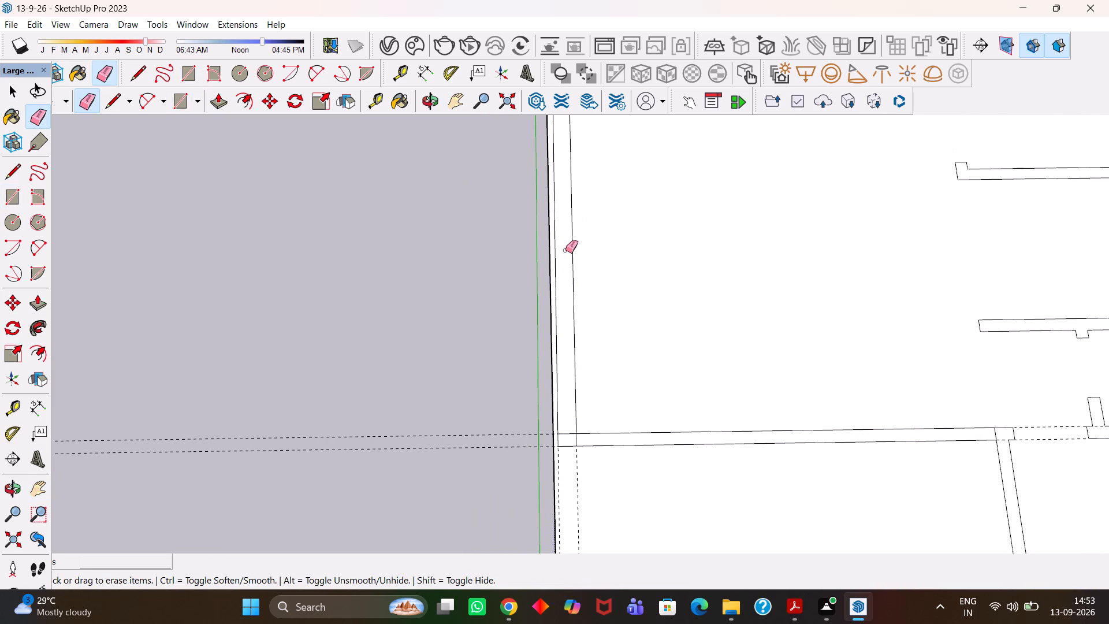
Measure from the lower face of the new cross wall to the guide along the end wall's inner face.
key(h)
scroll(609, 265, down, 7)
drag(705, 430, 618, 408)
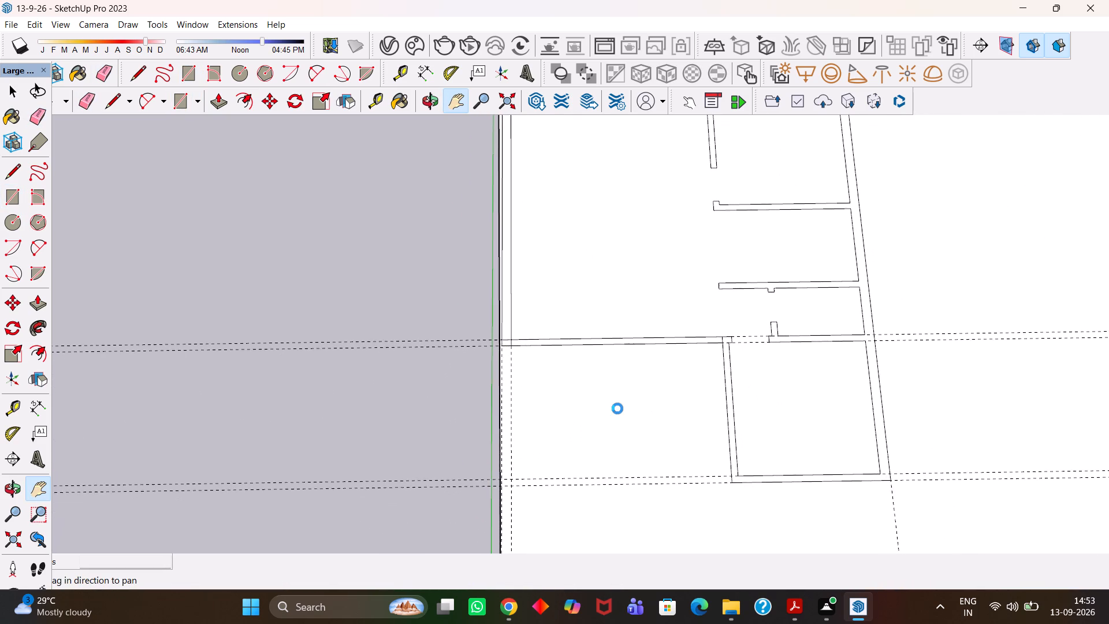
scroll(617, 408, down, 4)
drag(671, 425, 582, 397)
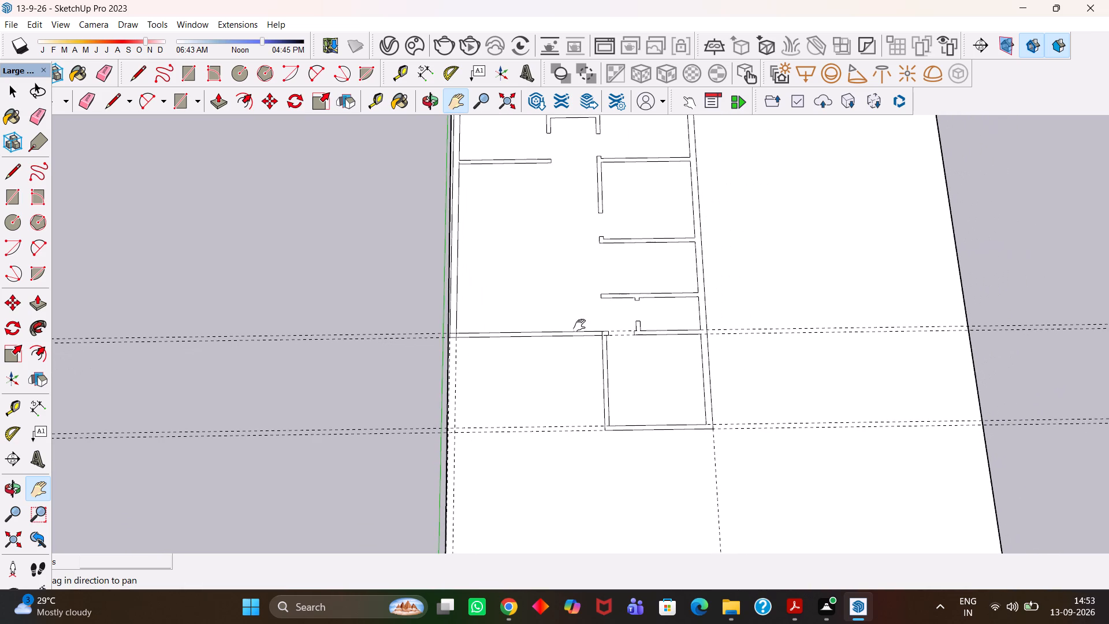
scroll(615, 346, up, 3)
scroll(496, 341, up, 4)
drag(509, 378, 562, 336)
scroll(562, 337, down, 2)
key(t)
click(554, 296)
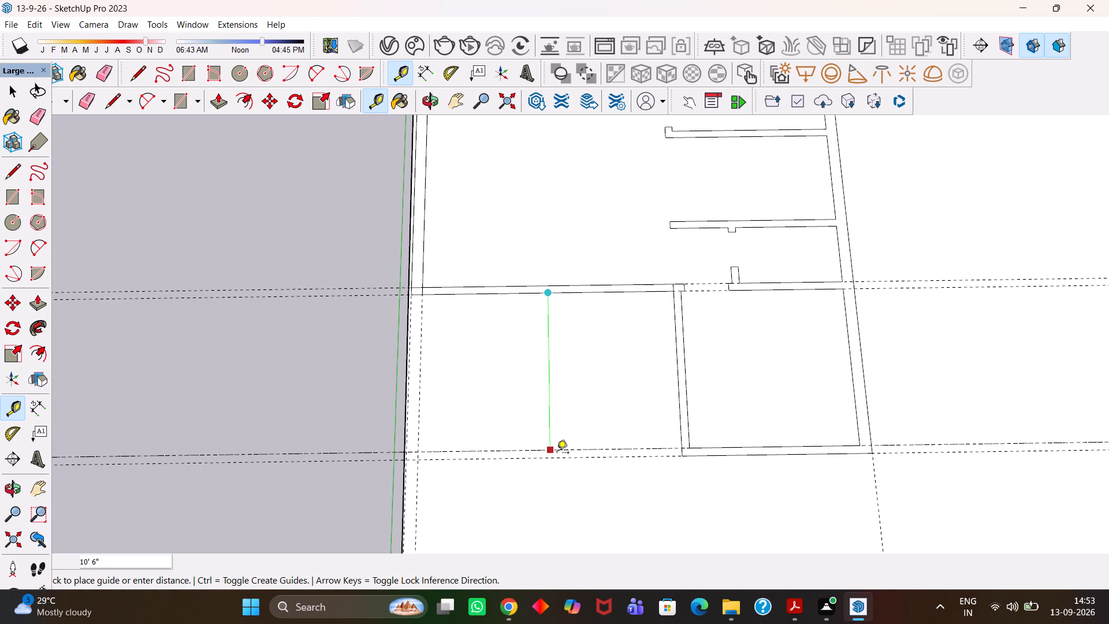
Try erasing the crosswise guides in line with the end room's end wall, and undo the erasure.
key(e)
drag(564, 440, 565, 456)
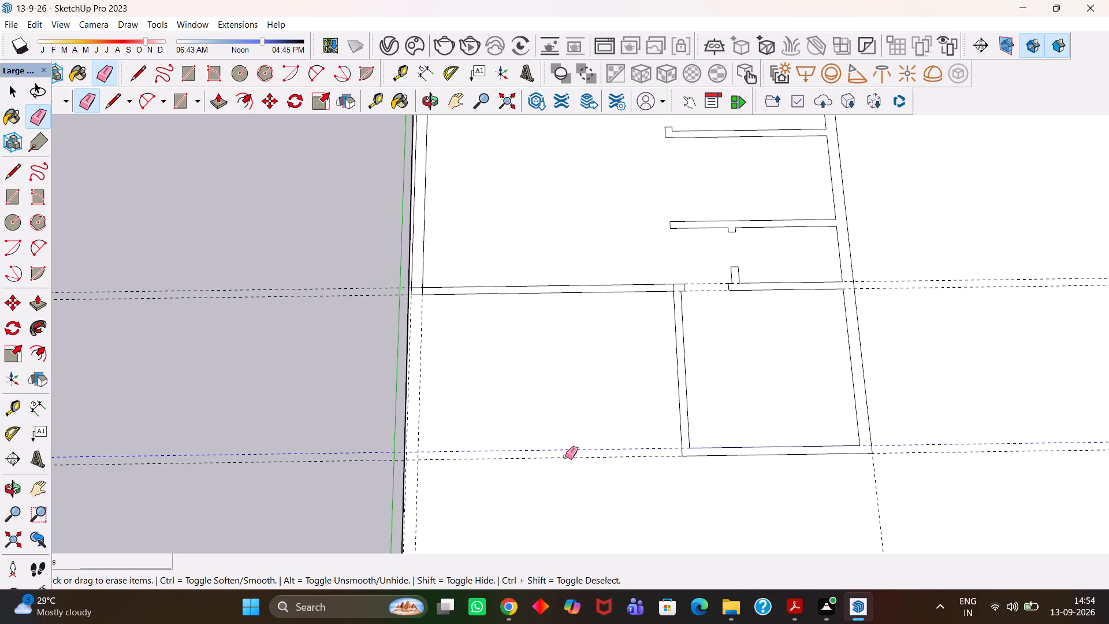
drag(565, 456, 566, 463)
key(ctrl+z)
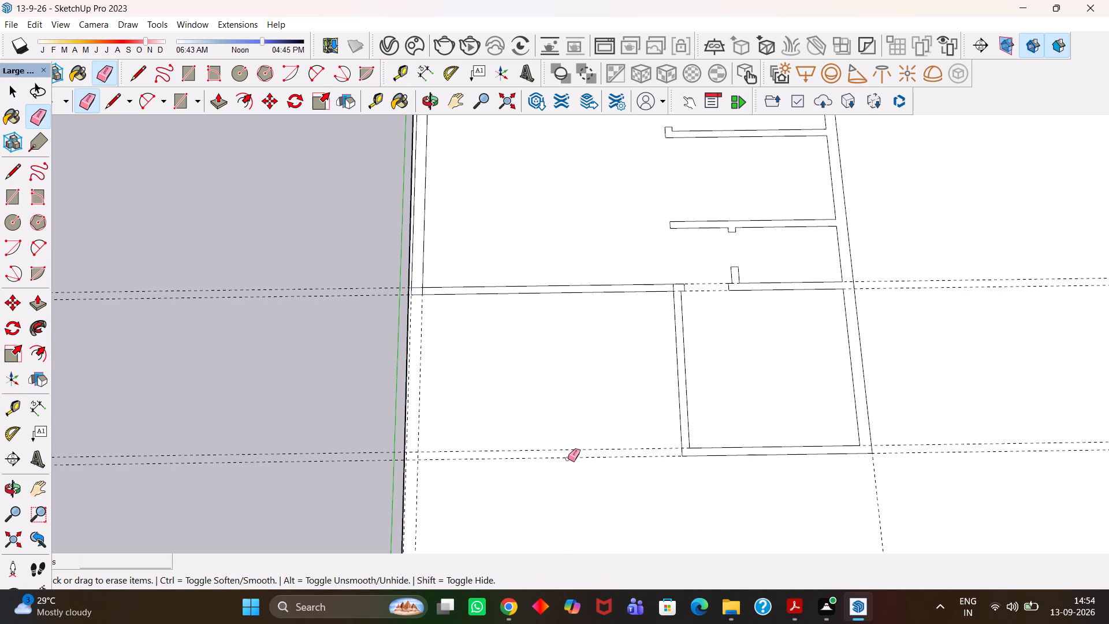
Extend the green-axis side wall with a 9" wide rectangle about 10' 6" long, from the cross wall to the end wall's outer guide.
key(h)
drag(566, 443, 578, 431)
scroll(459, 443, up, 2)
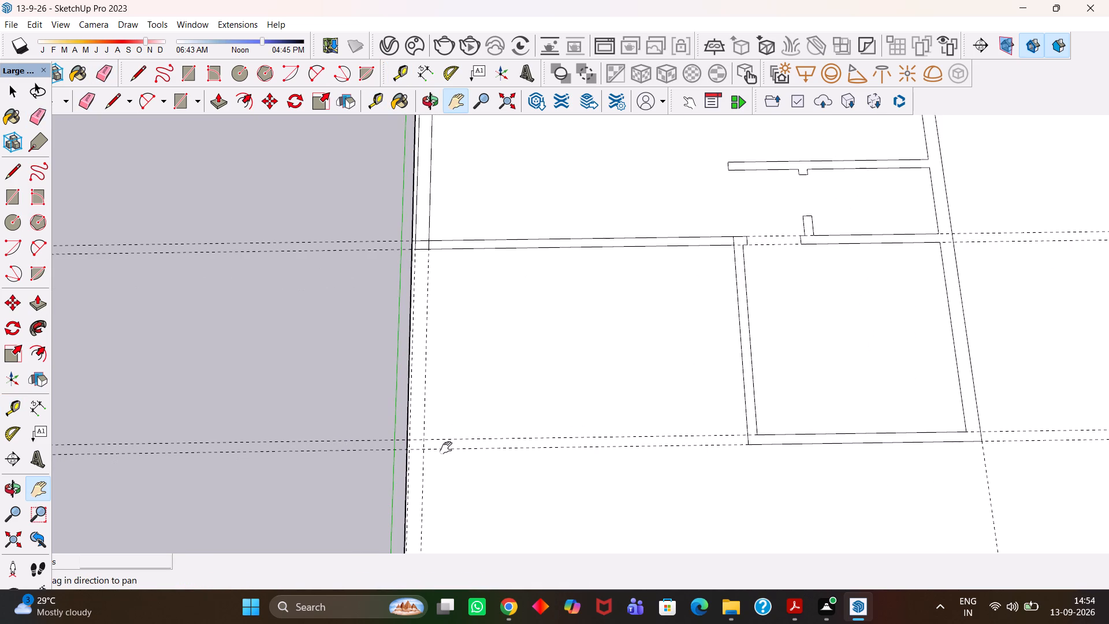
key(r)
scroll(446, 448, down, 3)
scroll(412, 292, up, 3)
click(428, 296)
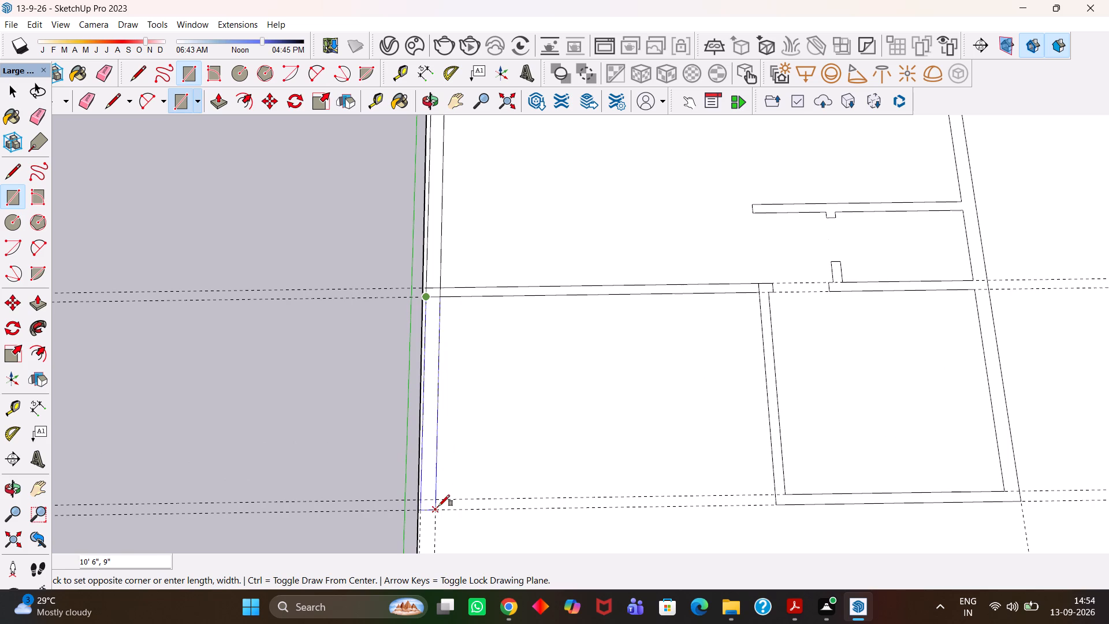
click(438, 506)
Draw the end wall as a rectangle between its two guides, from the green-axis side wall's outer edge to the end room's corner.
click(422, 496)
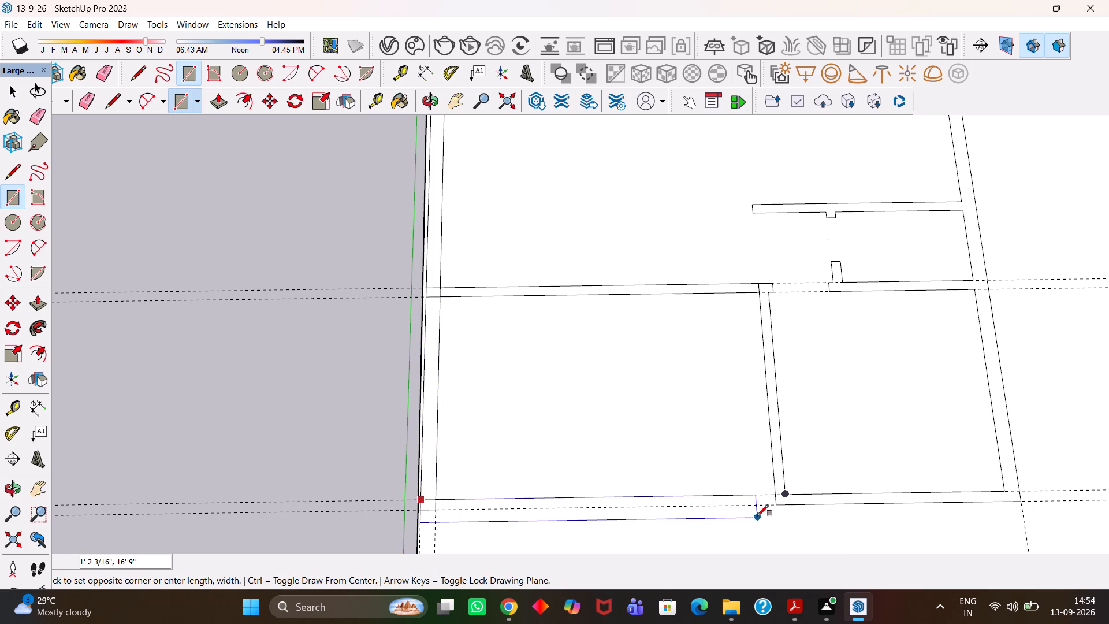
click(775, 507)
Add a guide along the end room's partition face nearest the green-axis side wall, and another offset 4" toward that side wall.
key(h)
scroll(640, 481, down, 3)
scroll(600, 476, up, 3)
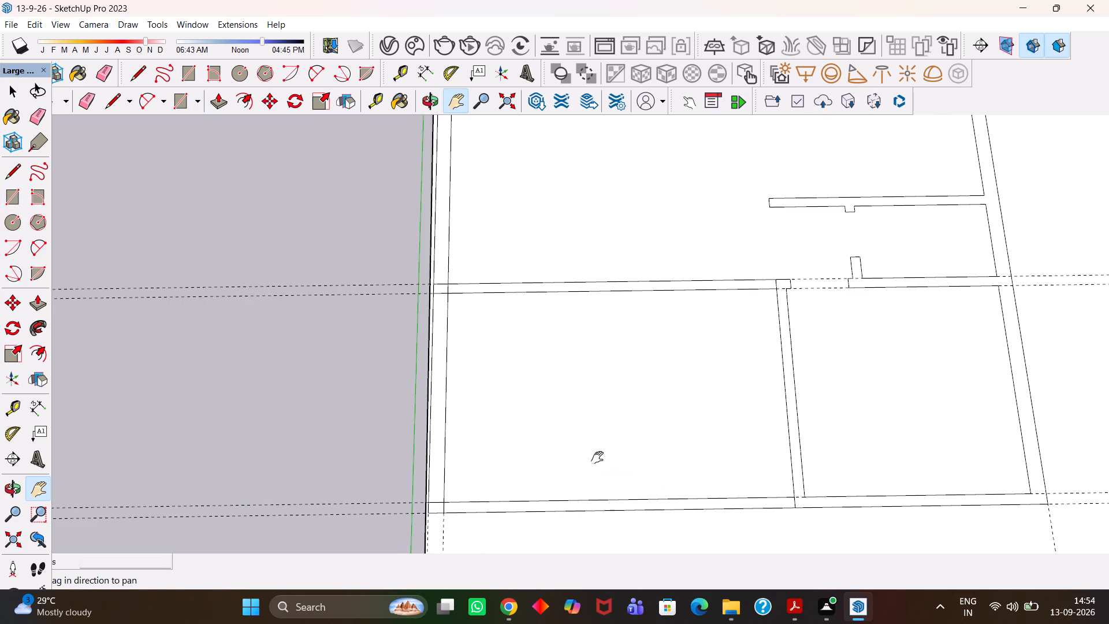
scroll(576, 448, down, 3)
drag(689, 399, 654, 456)
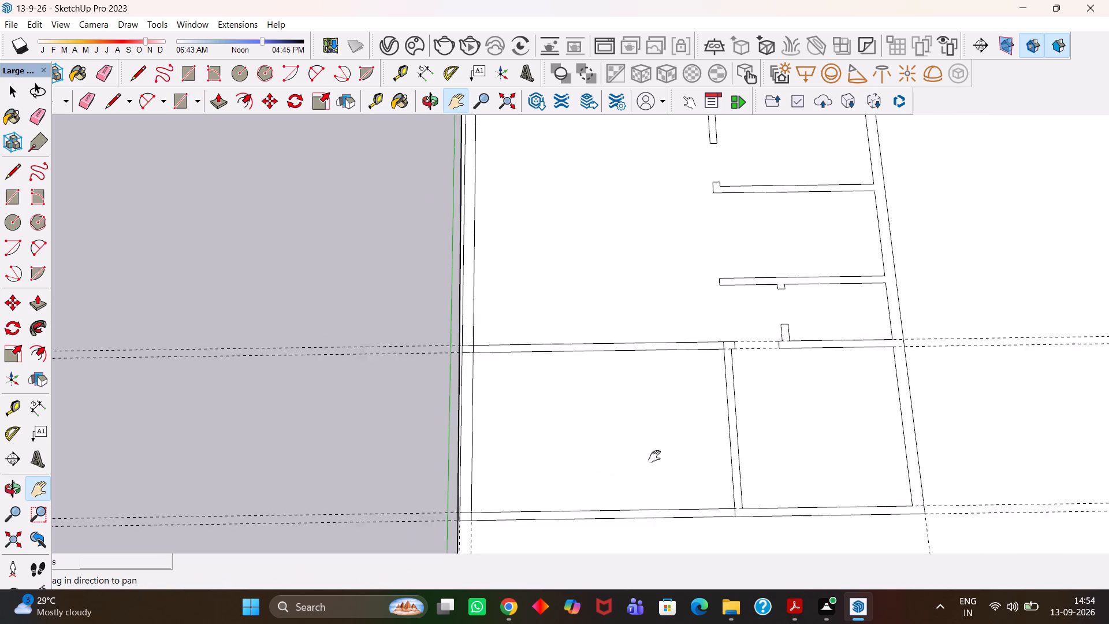
drag(654, 456, 604, 484)
scroll(604, 425, up, 2)
key(t)
scroll(648, 449, up, 1)
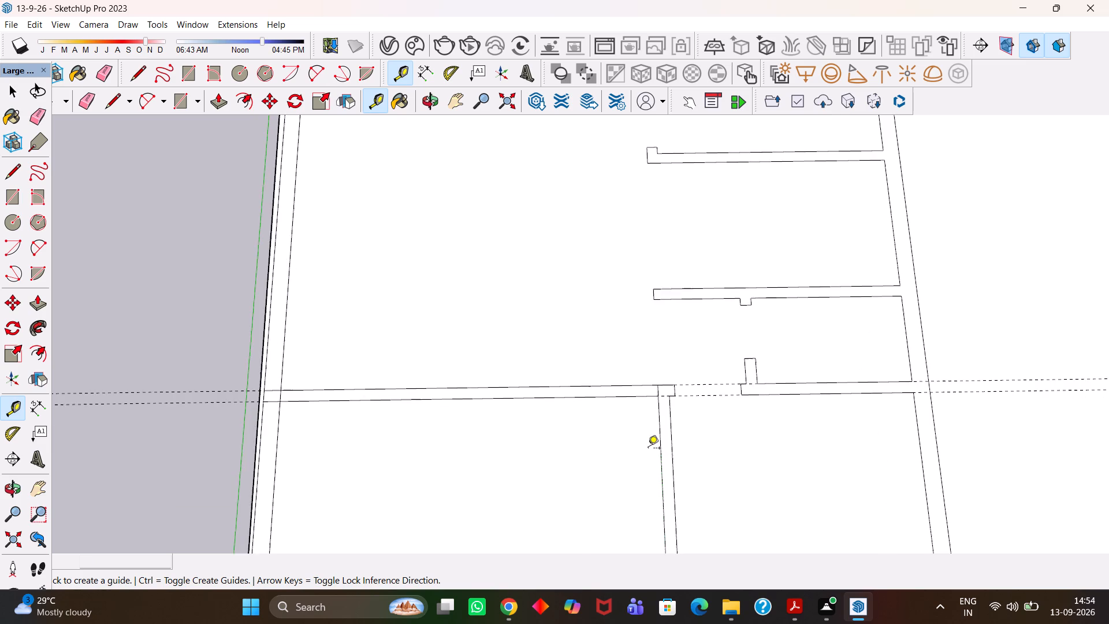
scroll(648, 449, up, 2)
double_click(660, 452)
click(660, 452)
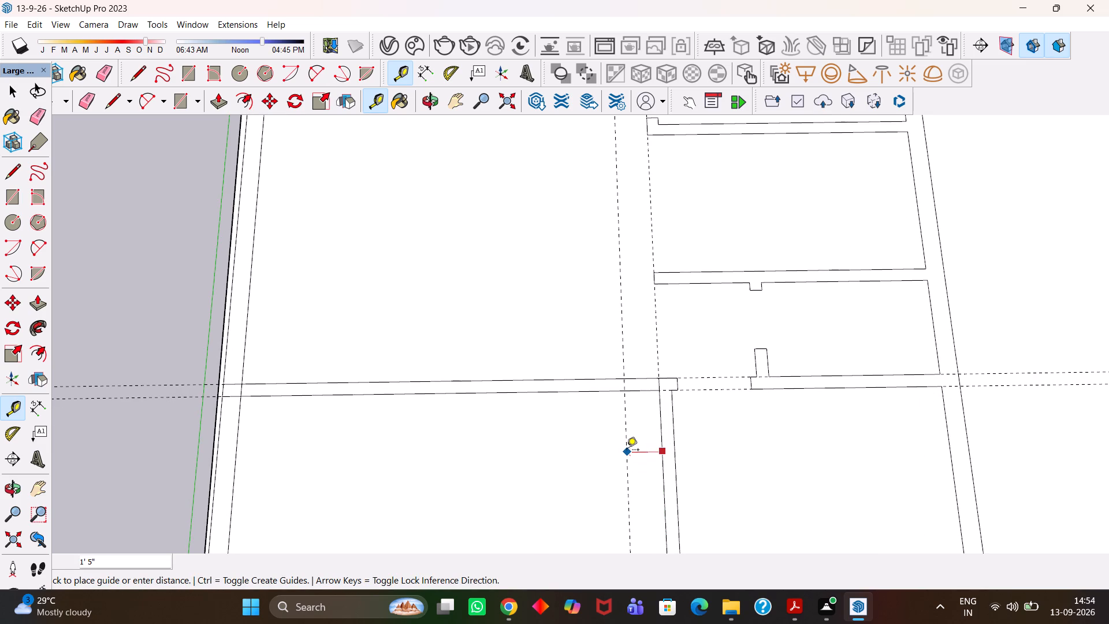
text(4")
key(Return)
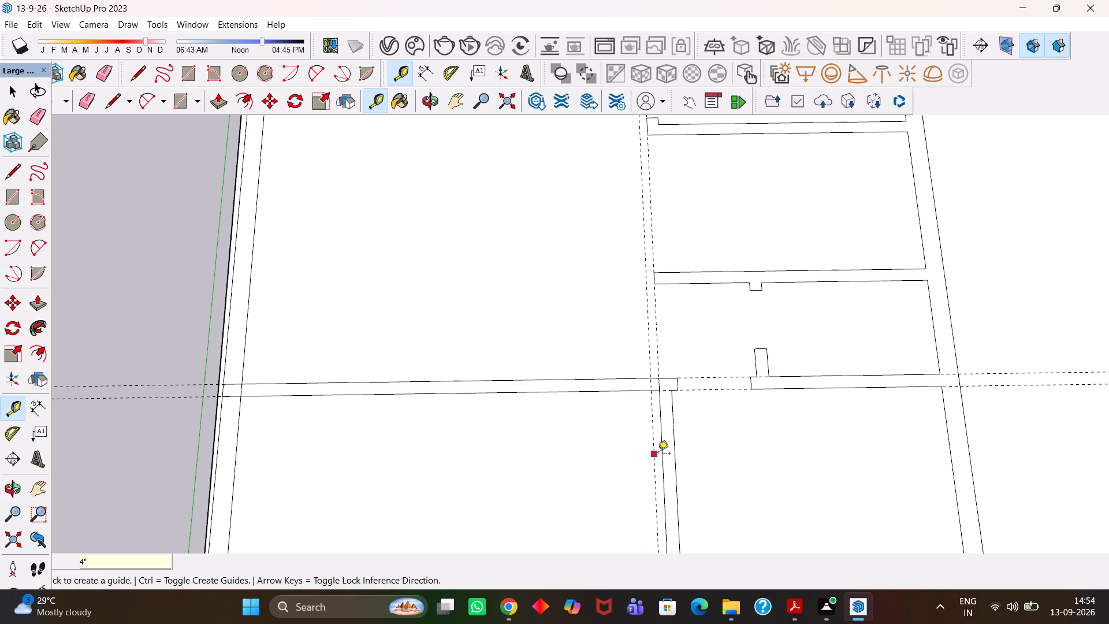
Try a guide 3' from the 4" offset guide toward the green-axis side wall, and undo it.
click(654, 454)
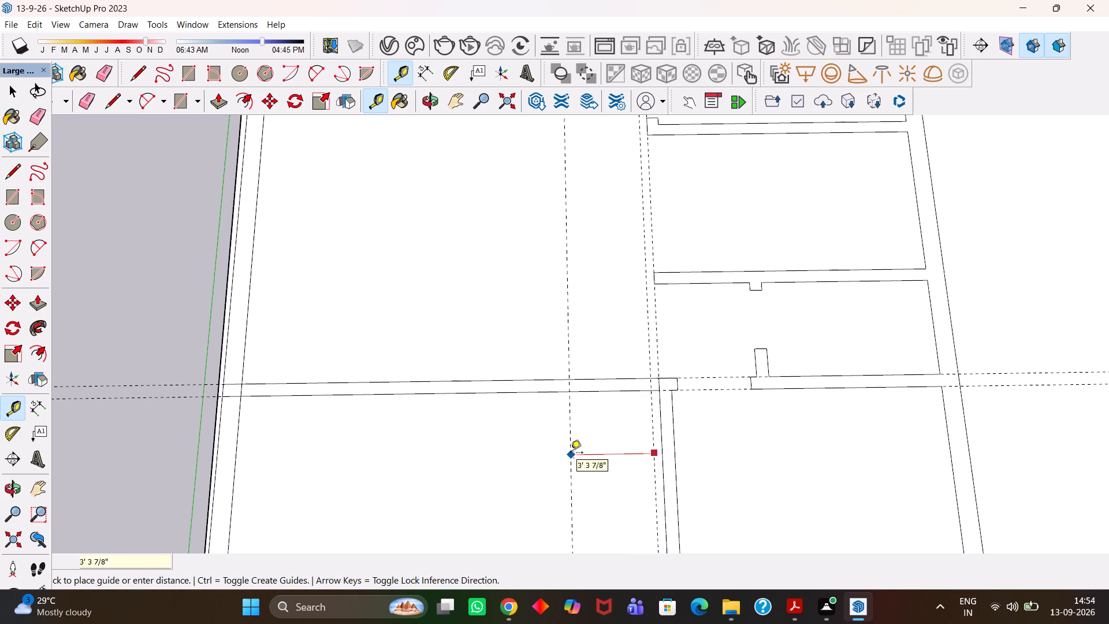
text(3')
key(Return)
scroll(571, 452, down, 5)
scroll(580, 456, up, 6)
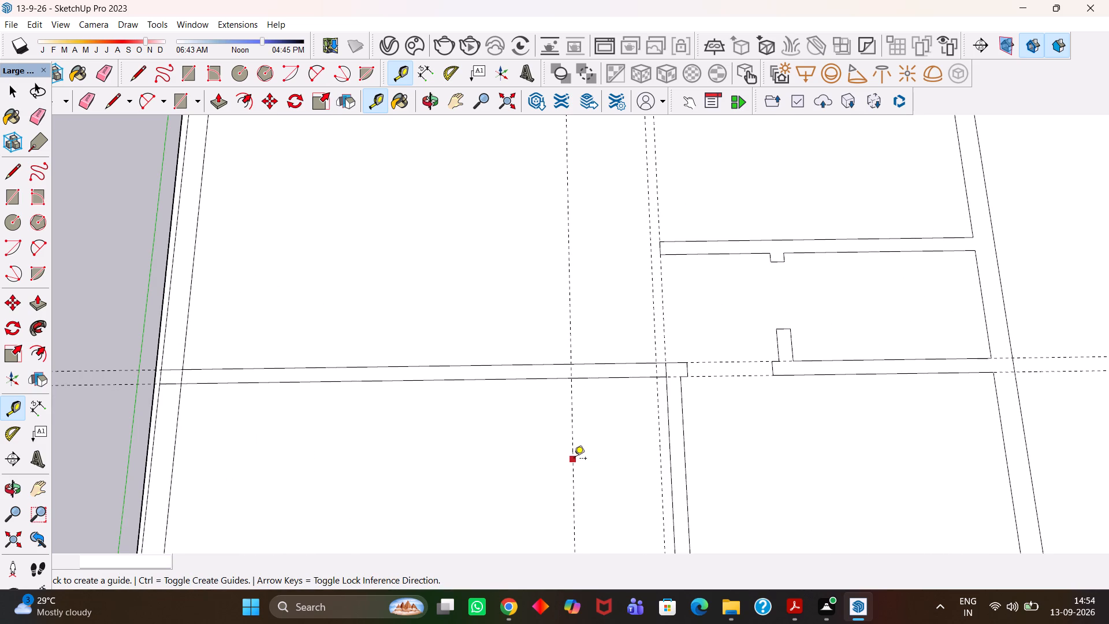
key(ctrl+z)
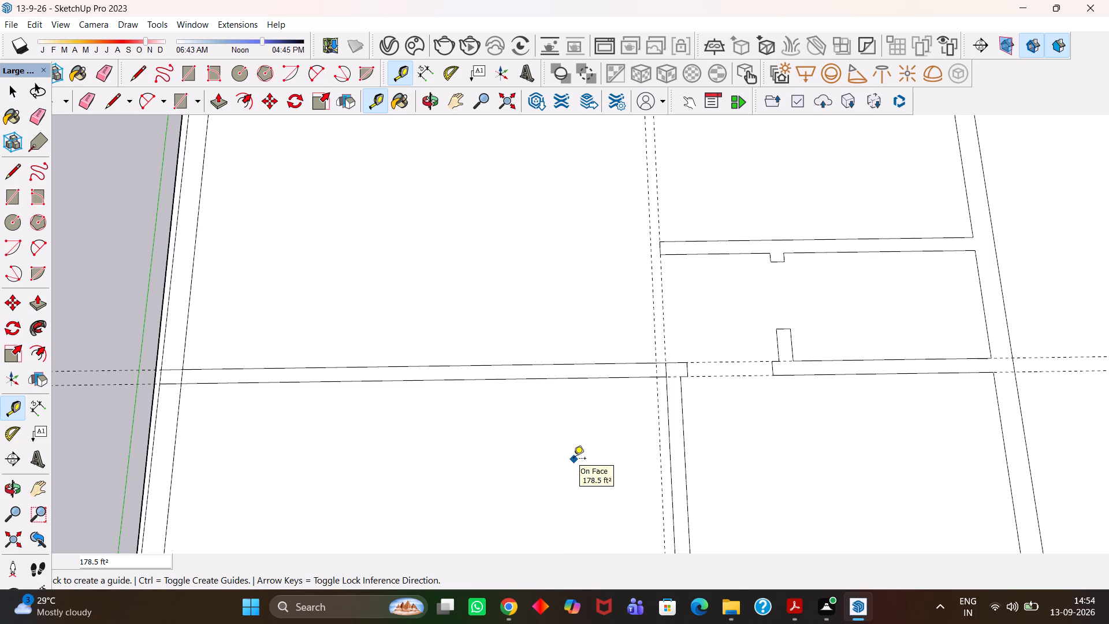
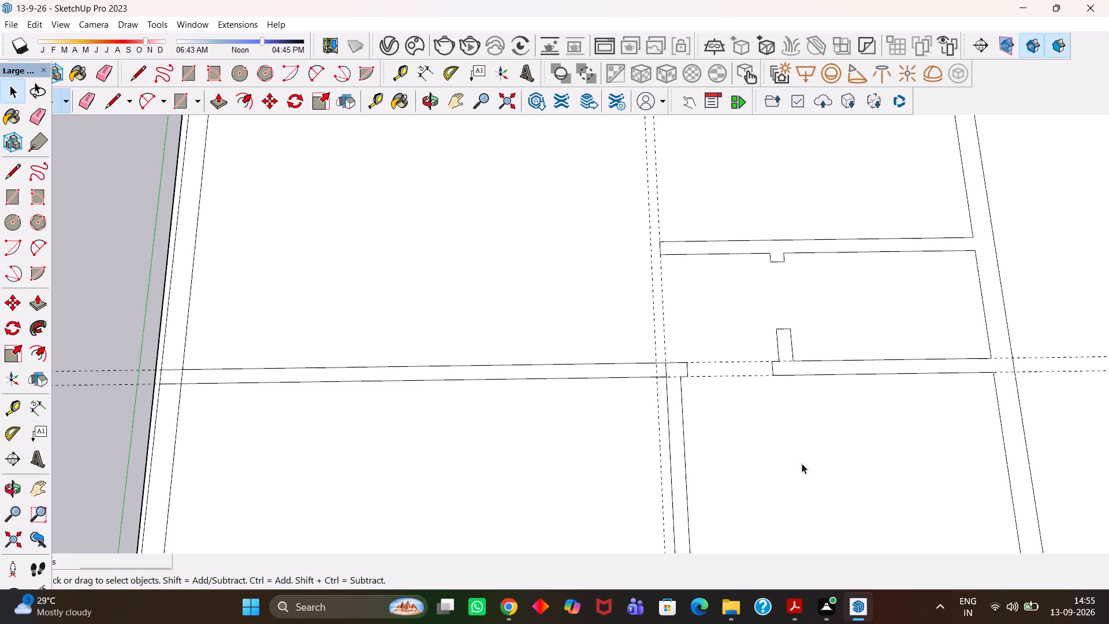
Examine the wall layout around the two end rooms, including the cross wall, the partition, the end wall and their guides.
scroll(551, 350, down, 6)
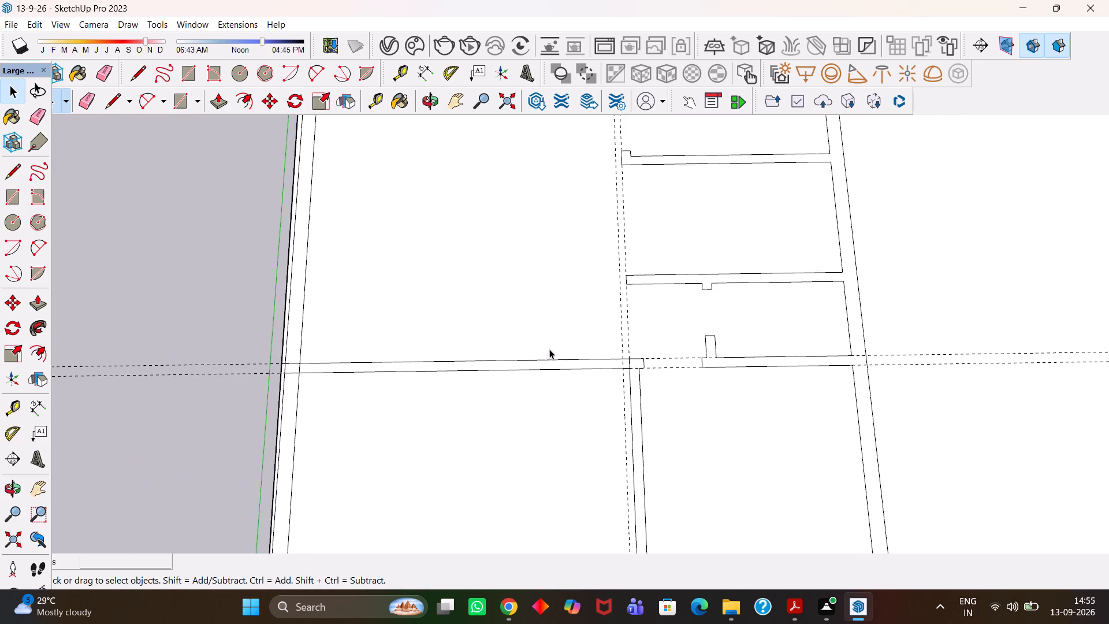
scroll(549, 349, down, 11)
key(h)
scroll(504, 452, up, 11)
key(h)
key(h)
drag(593, 325, 601, 352)
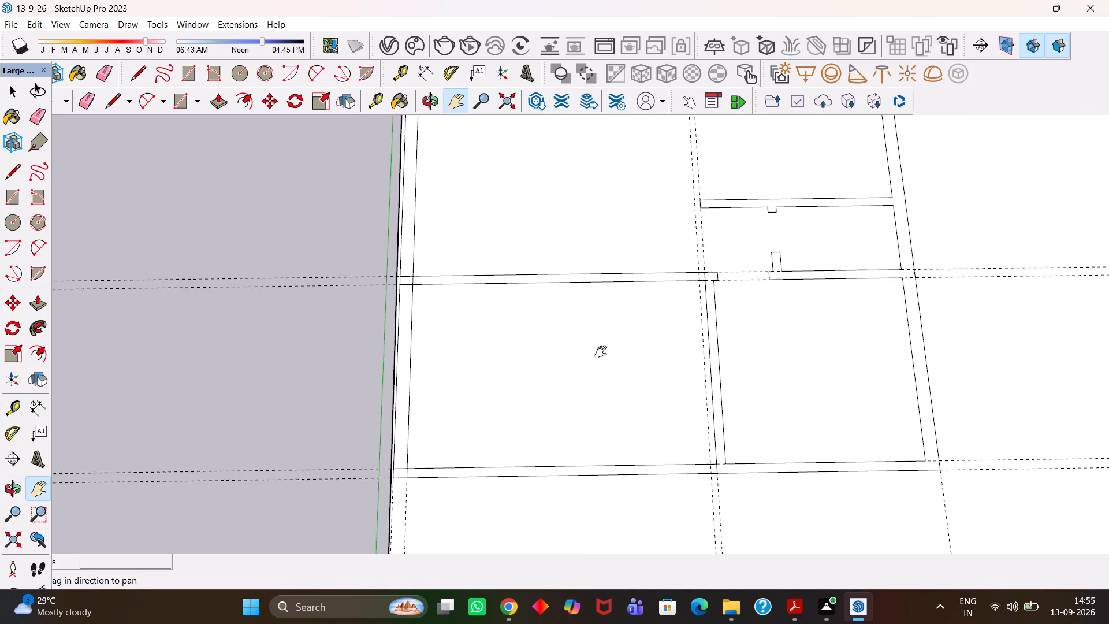
drag(601, 352, 613, 418)
scroll(500, 430, up, 3)
scroll(550, 465, down, 4)
key(h)
drag(572, 491, 529, 300)
scroll(529, 303, up, 3)
key(h)
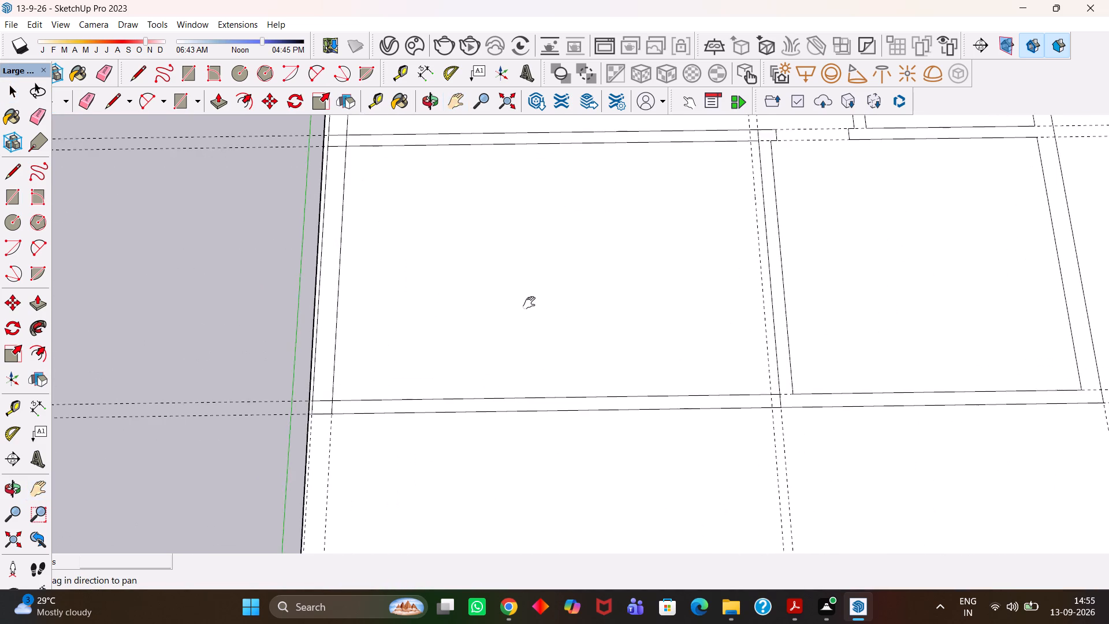
scroll(529, 303, up, 2)
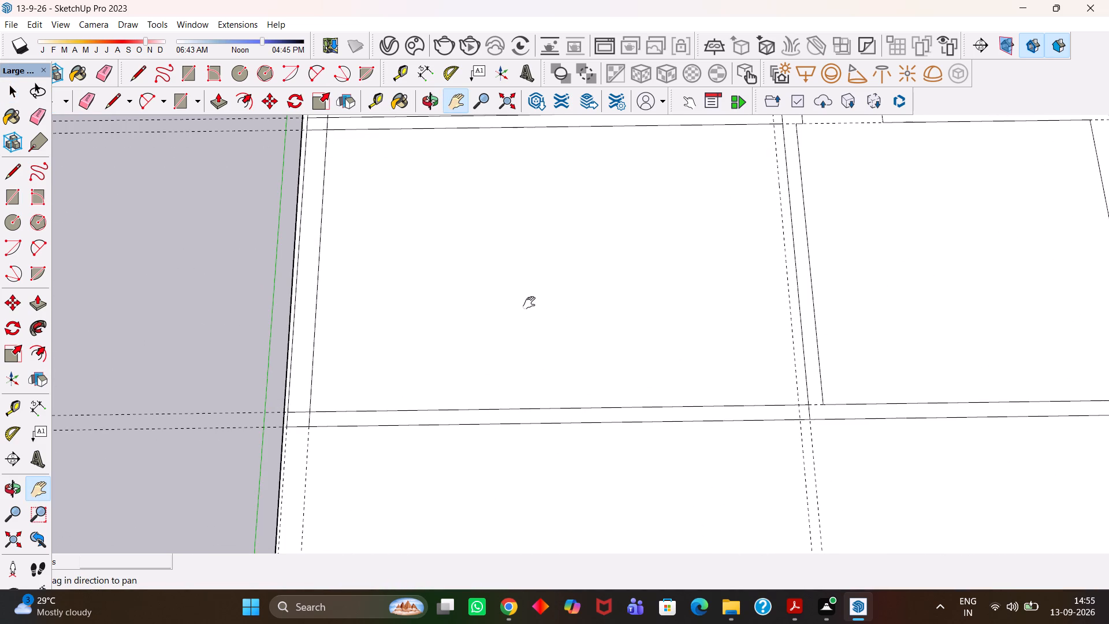
key(h)
scroll(529, 303, up, 3)
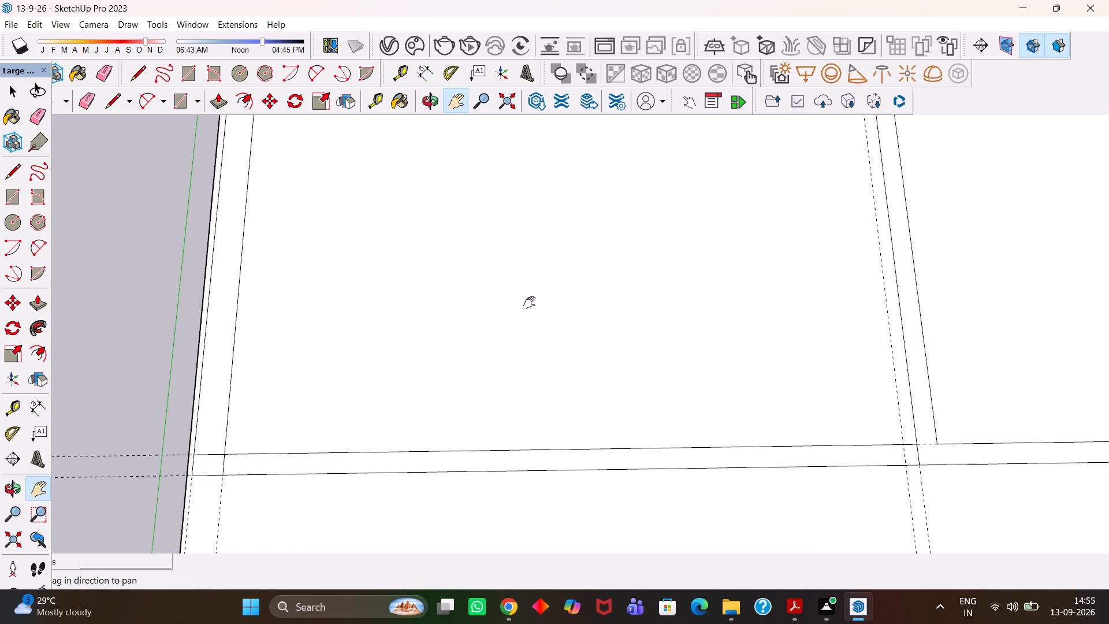
key(h)
scroll(529, 305, down, 7)
drag(539, 287, 577, 346)
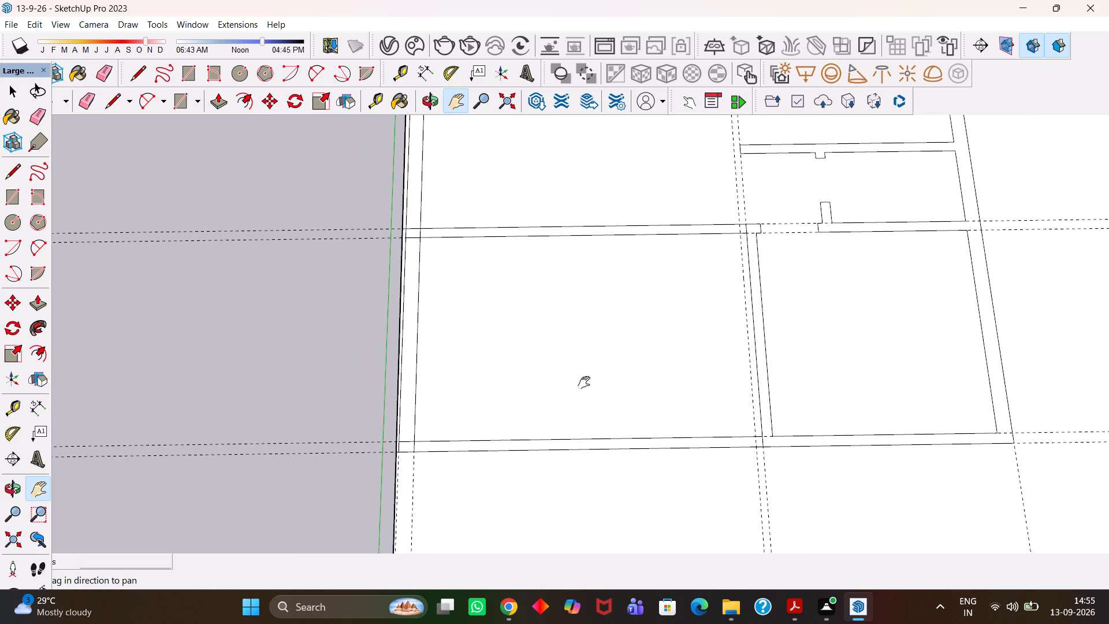
scroll(579, 391, up, 1)
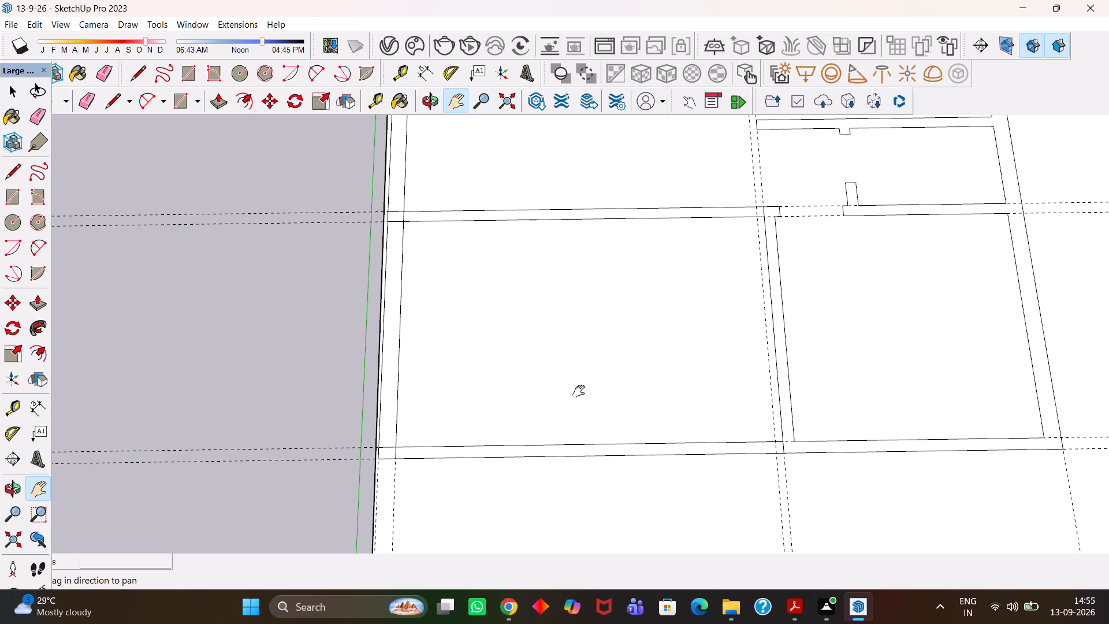
scroll(630, 354, down, 1)
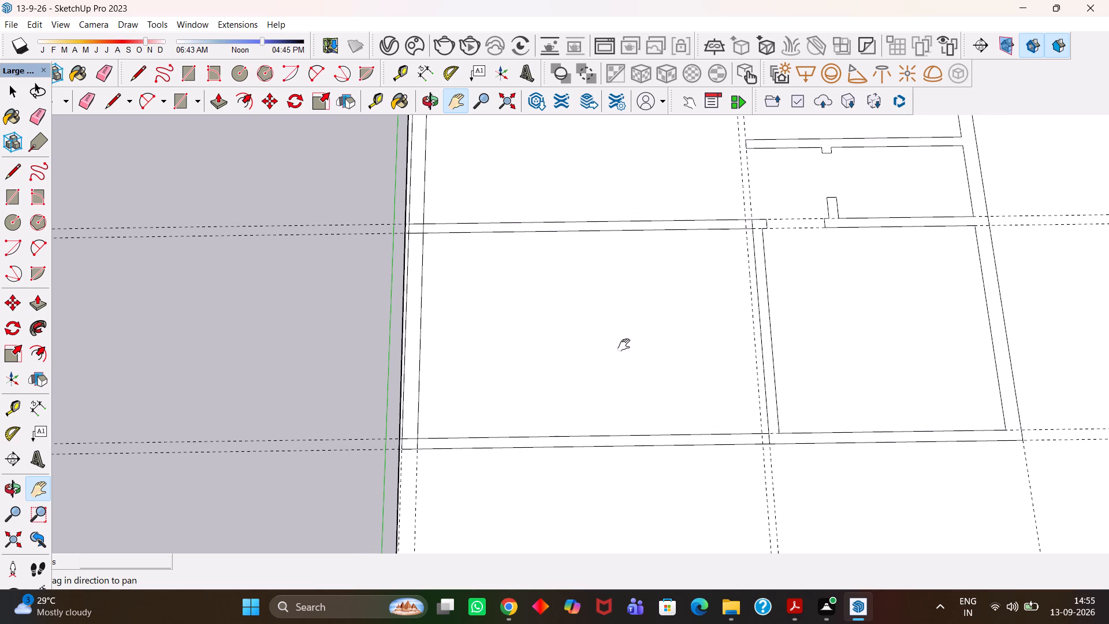
scroll(620, 332, down, 9)
scroll(630, 355, up, 3)
drag(658, 303, 660, 362)
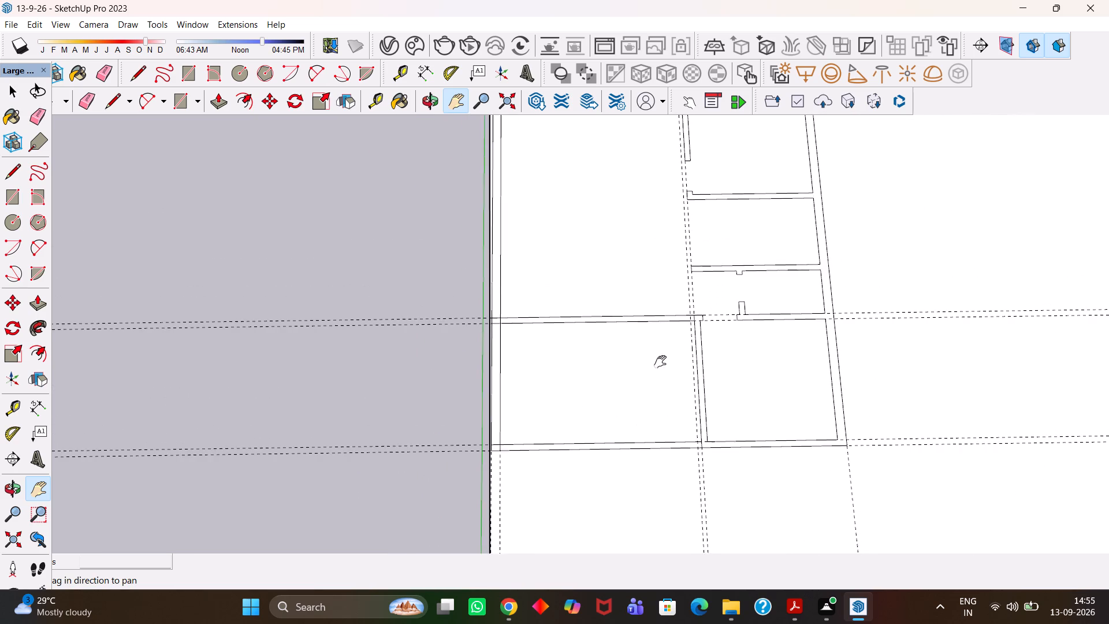
scroll(689, 320, up, 5)
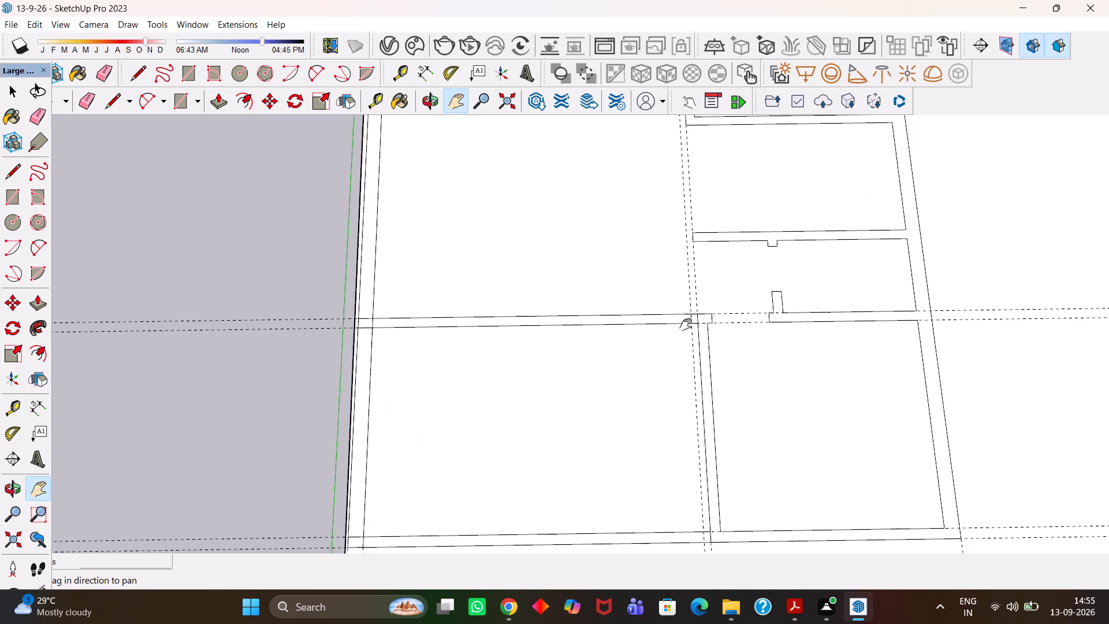
key(h)
drag(665, 337, 668, 392)
scroll(694, 365, up, 3)
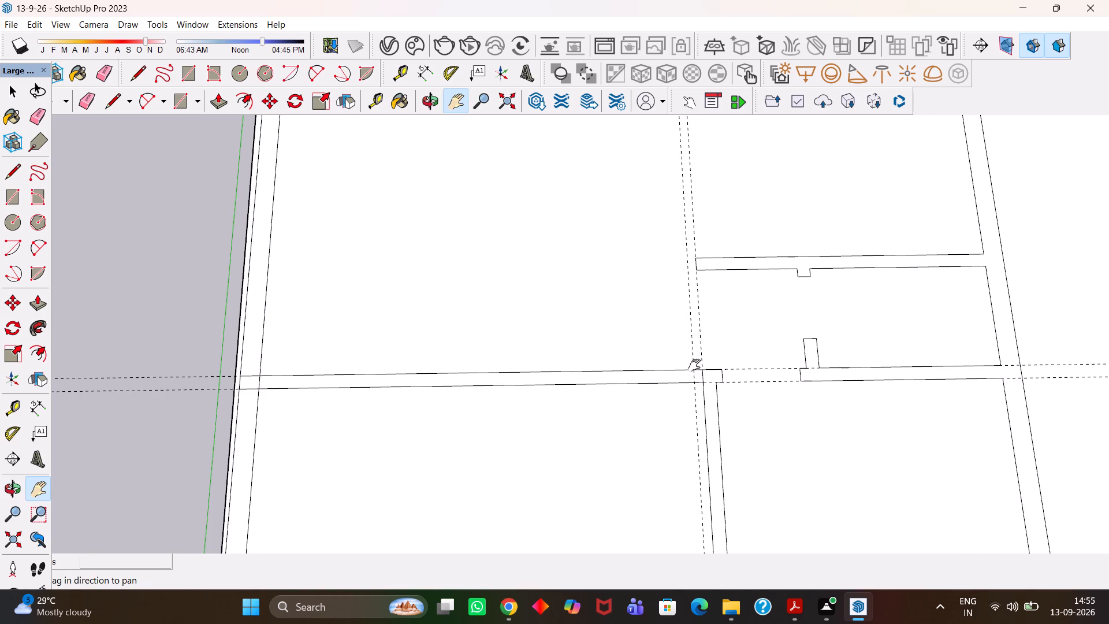
key(h)
scroll(694, 377, down, 5)
drag(662, 452, 630, 302)
scroll(630, 348, down, 4)
scroll(657, 401, up, 8)
drag(623, 308, 647, 373)
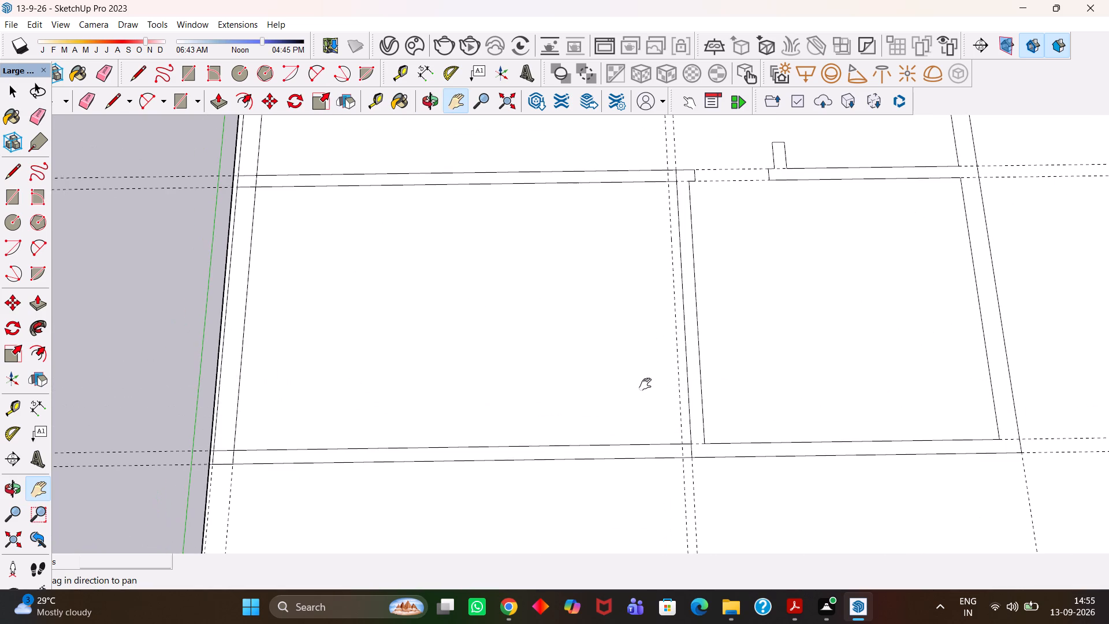
scroll(612, 341, down, 3)
drag(632, 328, 637, 471)
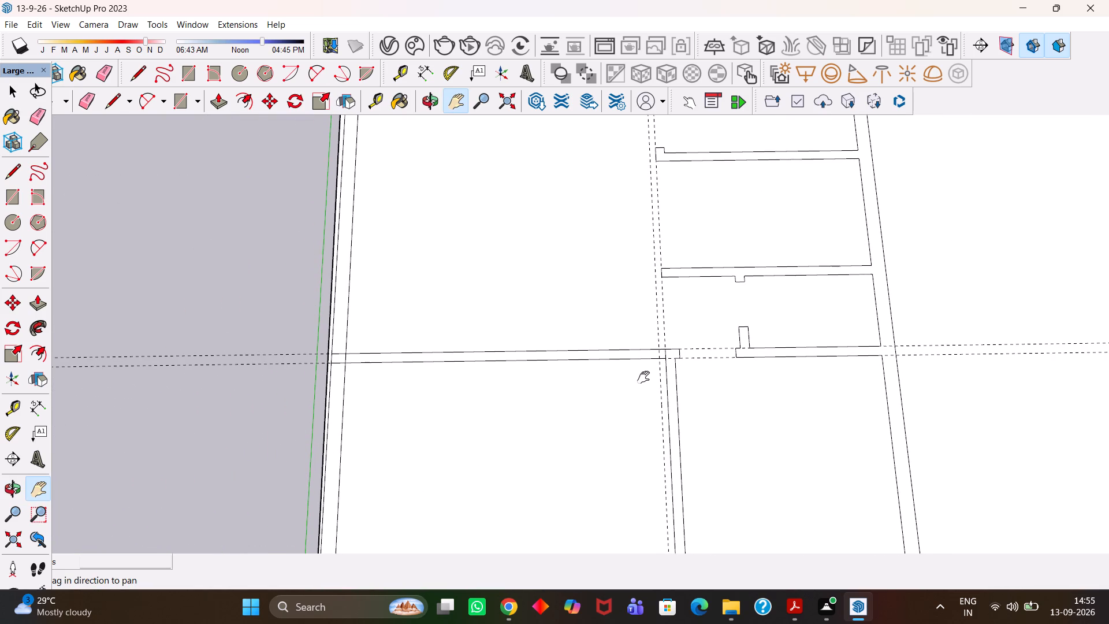
scroll(643, 377, up, 2)
scroll(643, 384, down, 3)
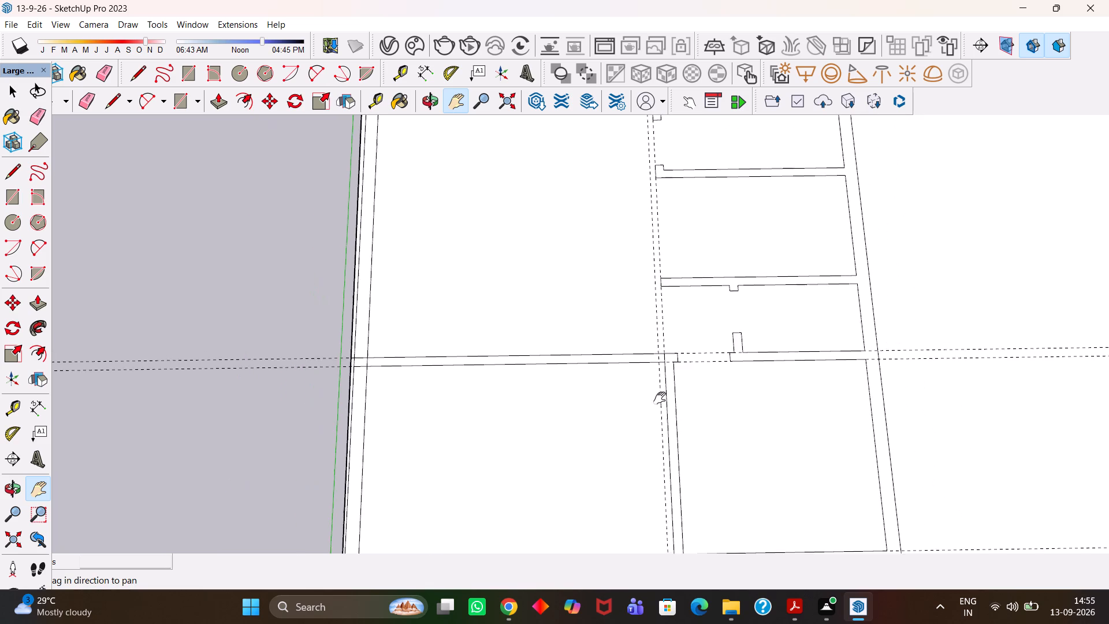
drag(734, 392, 618, 367)
drag(483, 394, 552, 348)
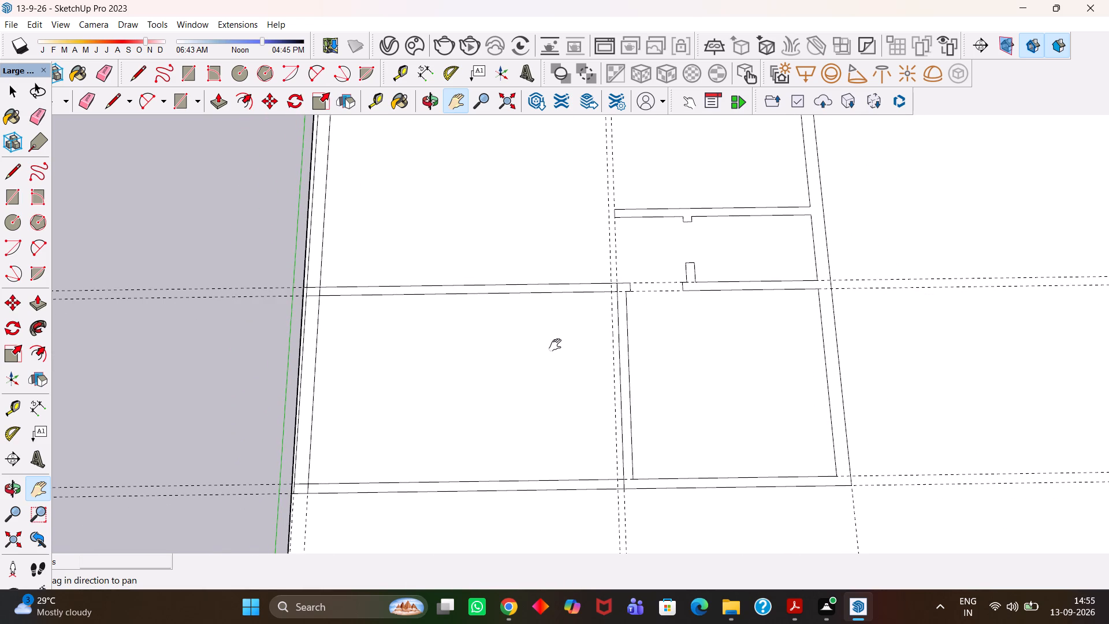
scroll(555, 345, up, 3)
scroll(555, 345, down, 5)
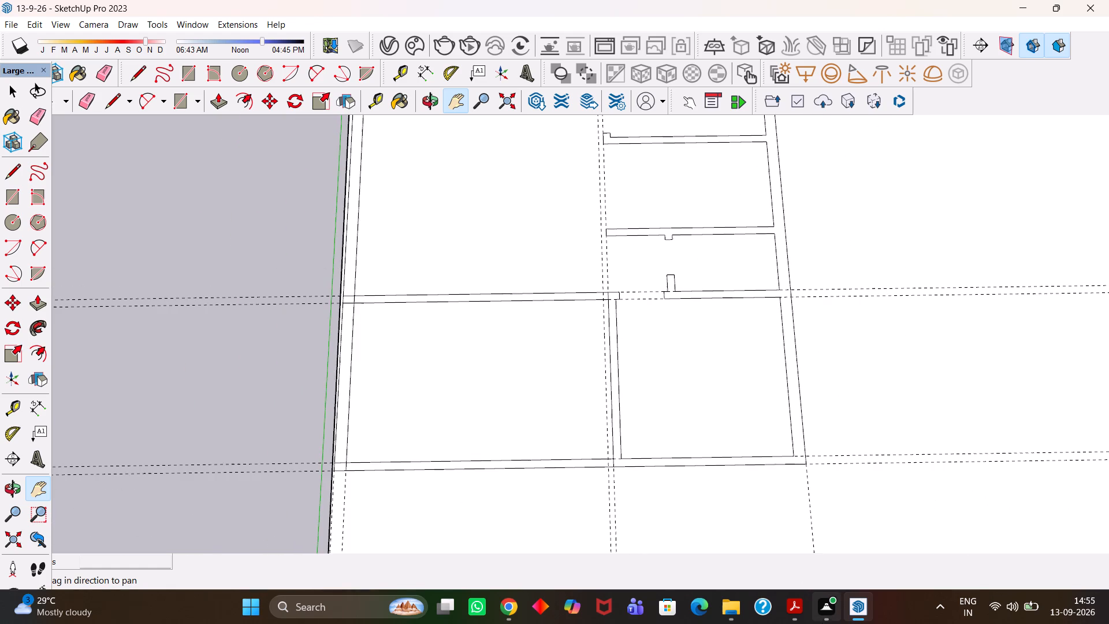
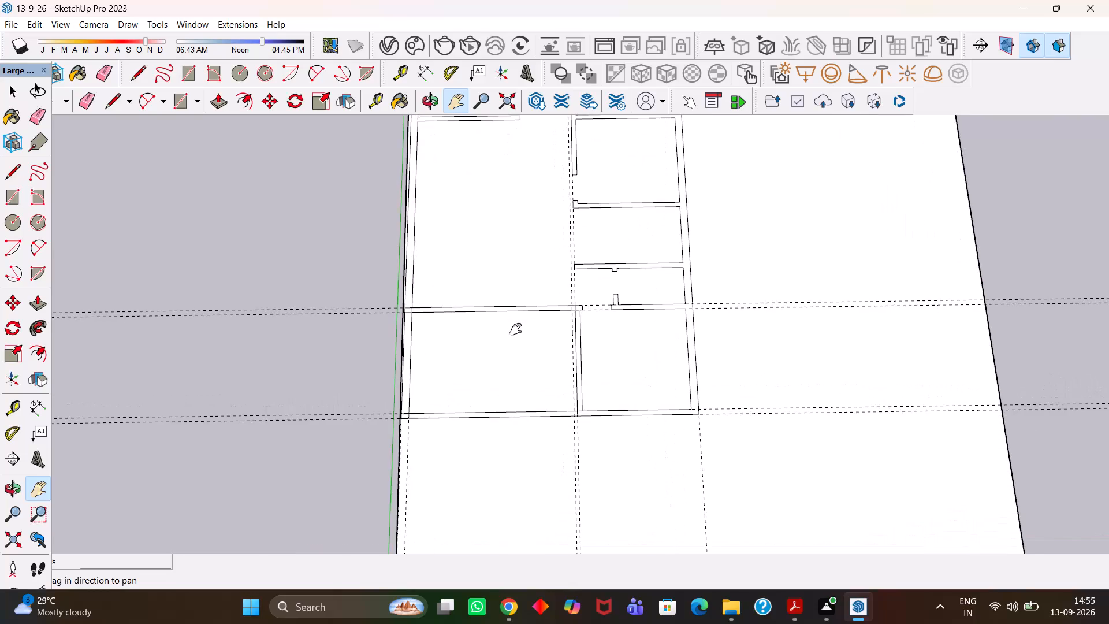
Examine the wall layout around the two end rooms and the guides crossing them.
scroll(516, 329, up, 2)
scroll(519, 336, down, 10)
scroll(519, 336, up, 3)
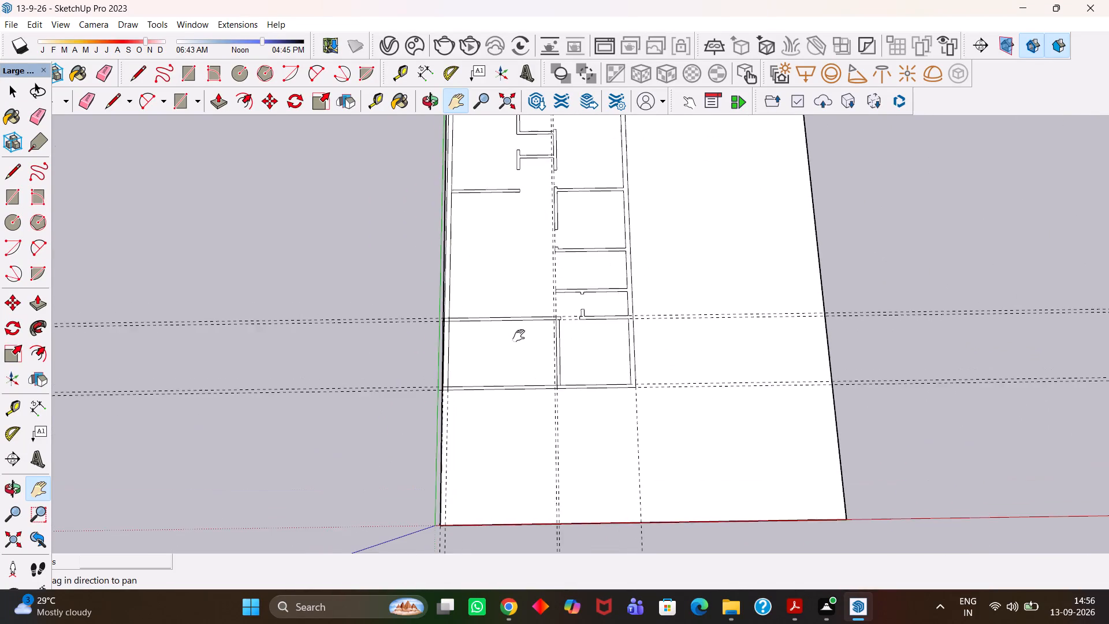
scroll(519, 336, up, 3)
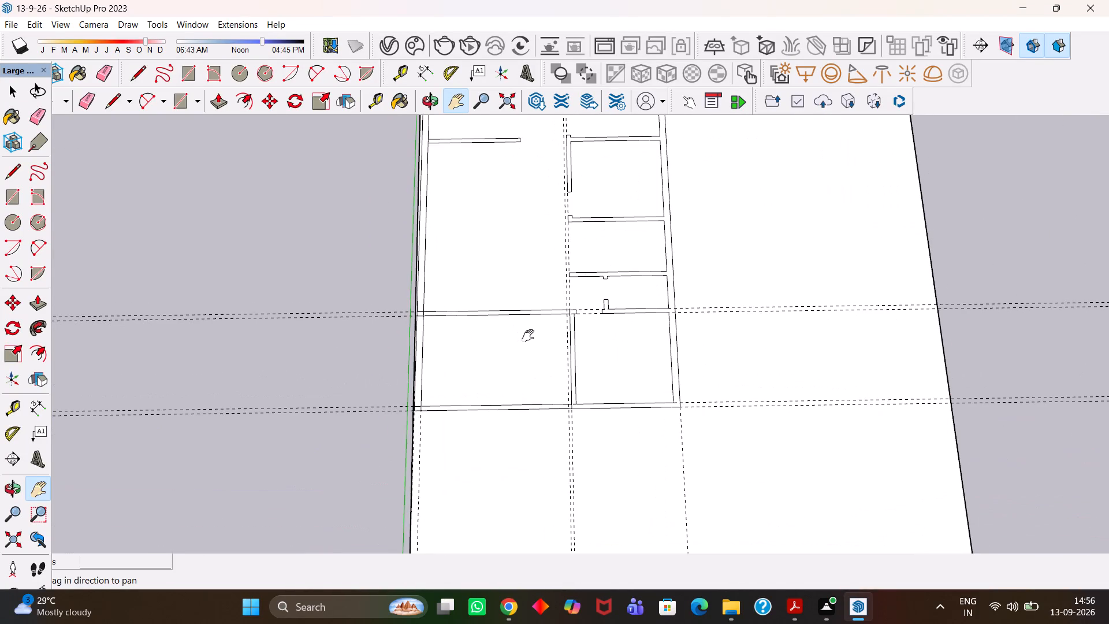
key(h)
scroll(528, 336, up, 4)
key(h)
scroll(527, 335, down, 3)
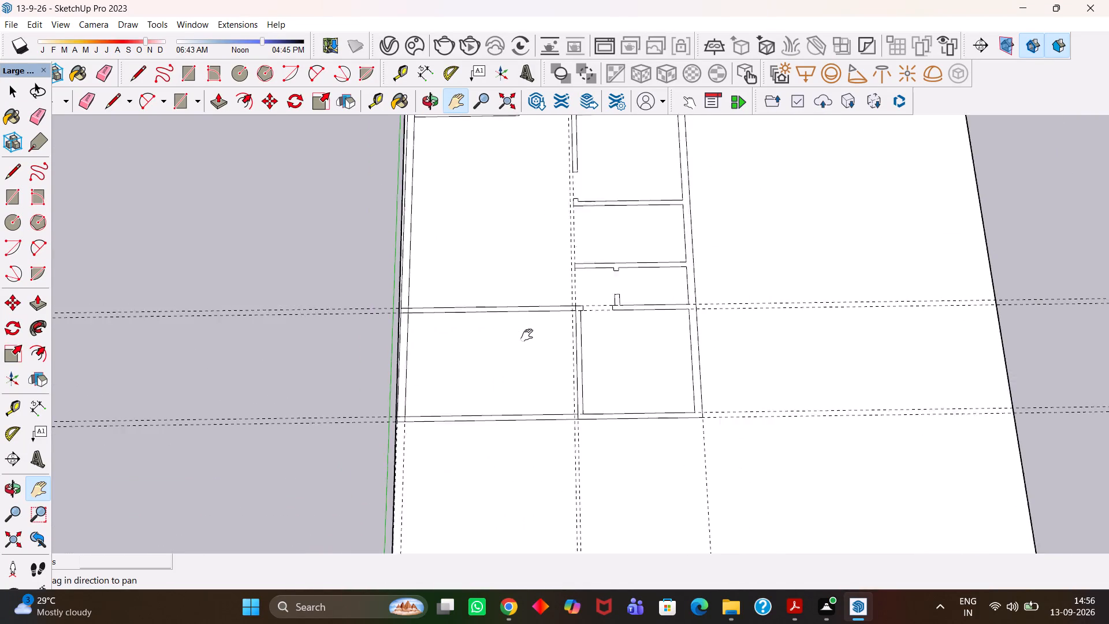
scroll(527, 335, down, 2)
drag(529, 326, 543, 398)
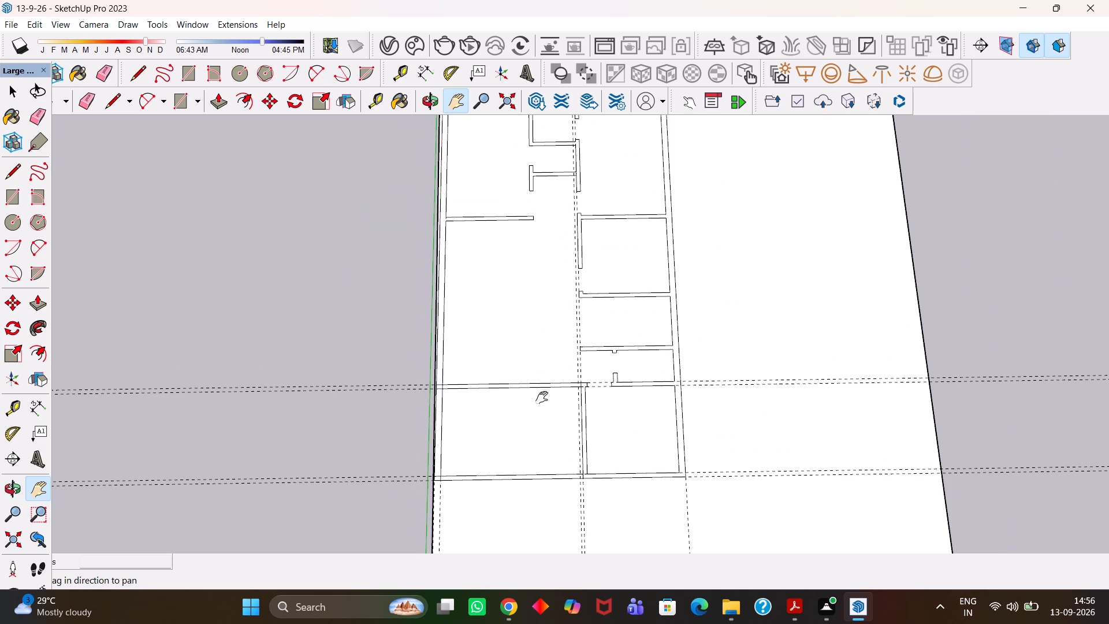
scroll(542, 398, up, 7)
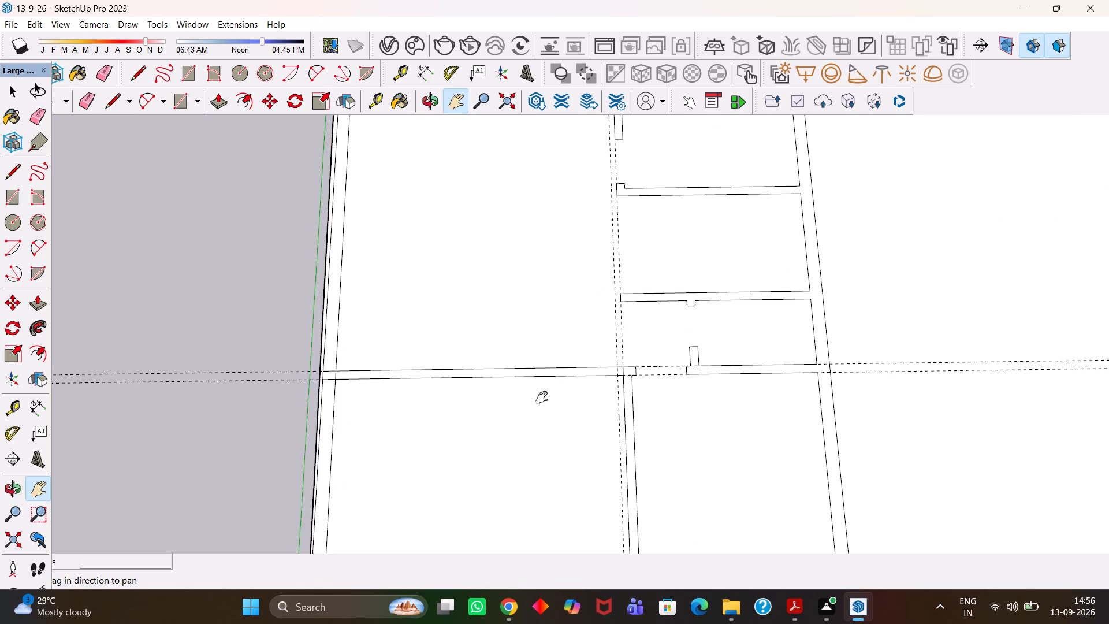
scroll(542, 398, down, 5)
Erase the pair of lengthwise guides running along the line of the partition between the rooms.
key(h)
scroll(538, 395, up, 3)
drag(534, 352, 581, 439)
scroll(571, 429, down, 4)
drag(579, 360, 590, 455)
scroll(605, 344, up, 3)
drag(605, 332, 605, 376)
key(e)
drag(648, 352, 621, 359)
Erase the two pairs of crosswise guides along the cross wall and the end wall of the end rooms.
key(h)
scroll(611, 365, down, 4)
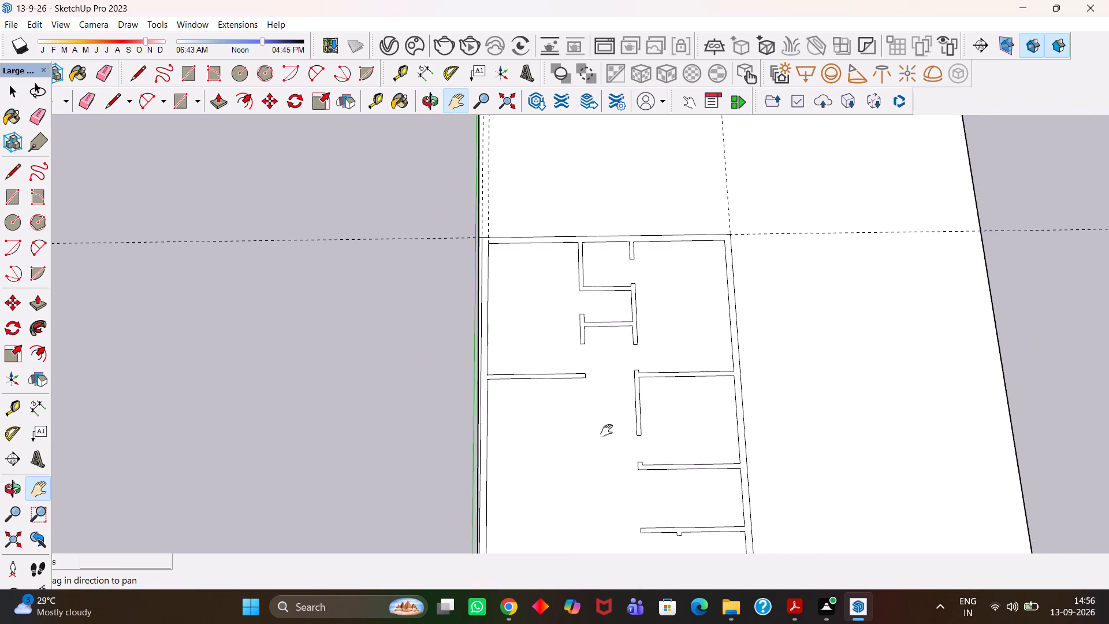
drag(606, 430, 586, 298)
scroll(570, 370, up, 3)
key(h)
scroll(570, 370, down, 5)
drag(585, 443, 575, 384)
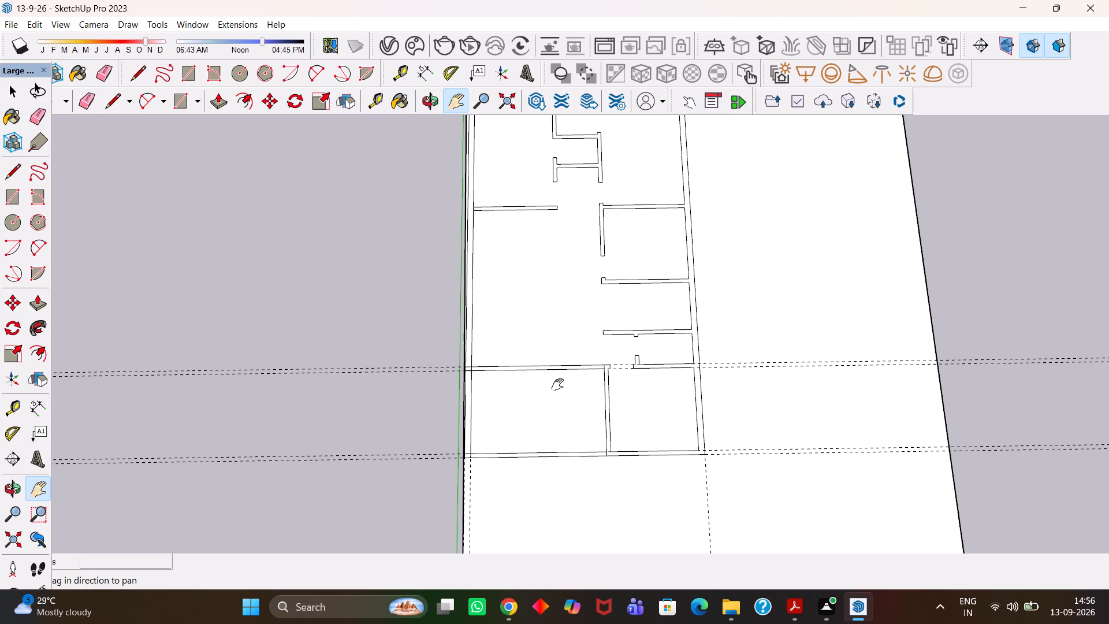
scroll(557, 385, up, 6)
scroll(526, 400, down, 3)
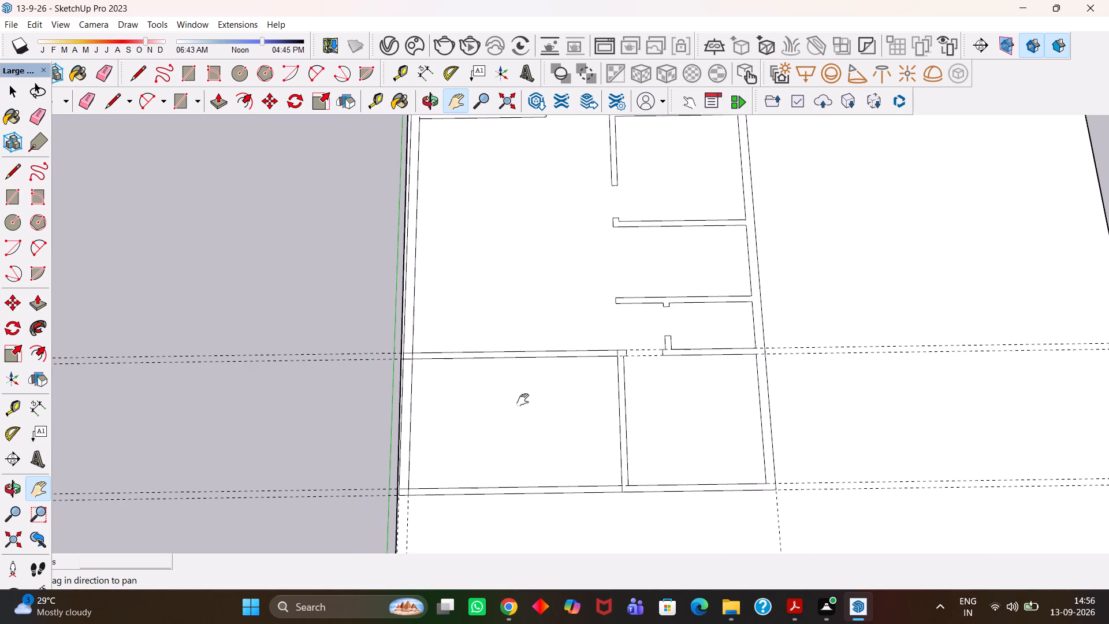
drag(530, 404, 542, 407)
key(e)
drag(370, 352, 363, 405)
drag(343, 480, 329, 519)
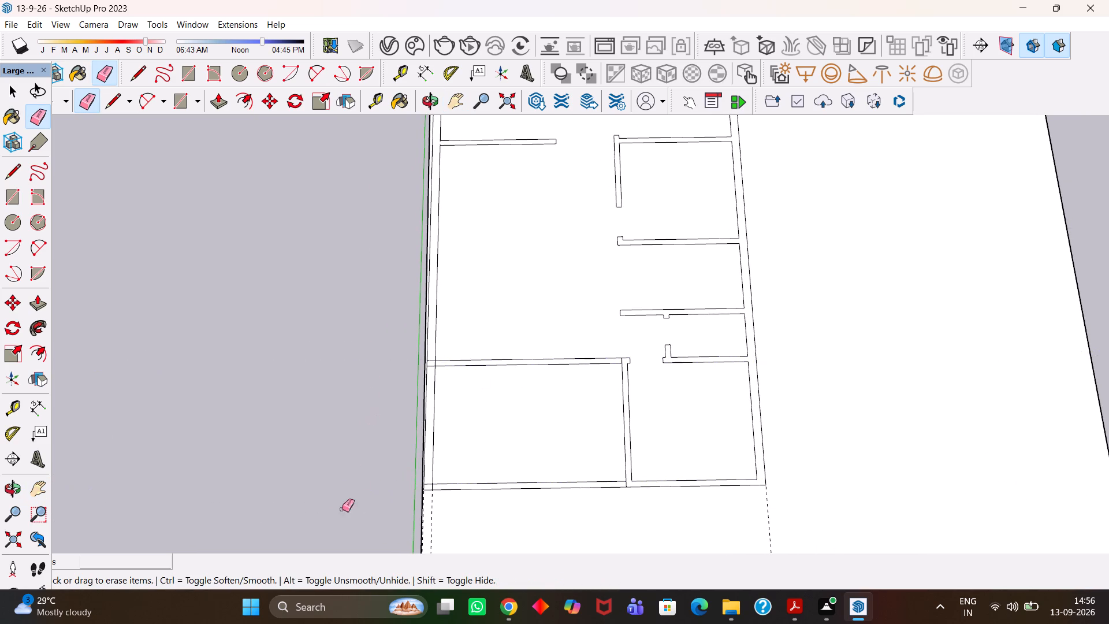
Erase the two guides extending past the end wall from the outer side wall beside the green axis.
scroll(437, 518, up, 10)
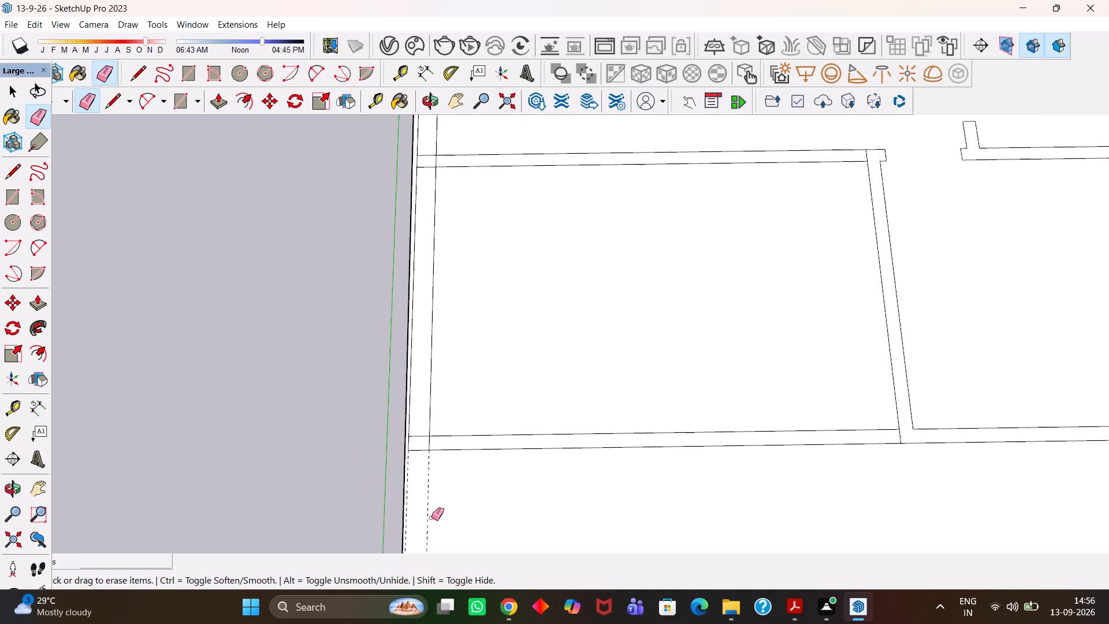
scroll(431, 518, up, 2)
drag(431, 518, 419, 515)
click(402, 515)
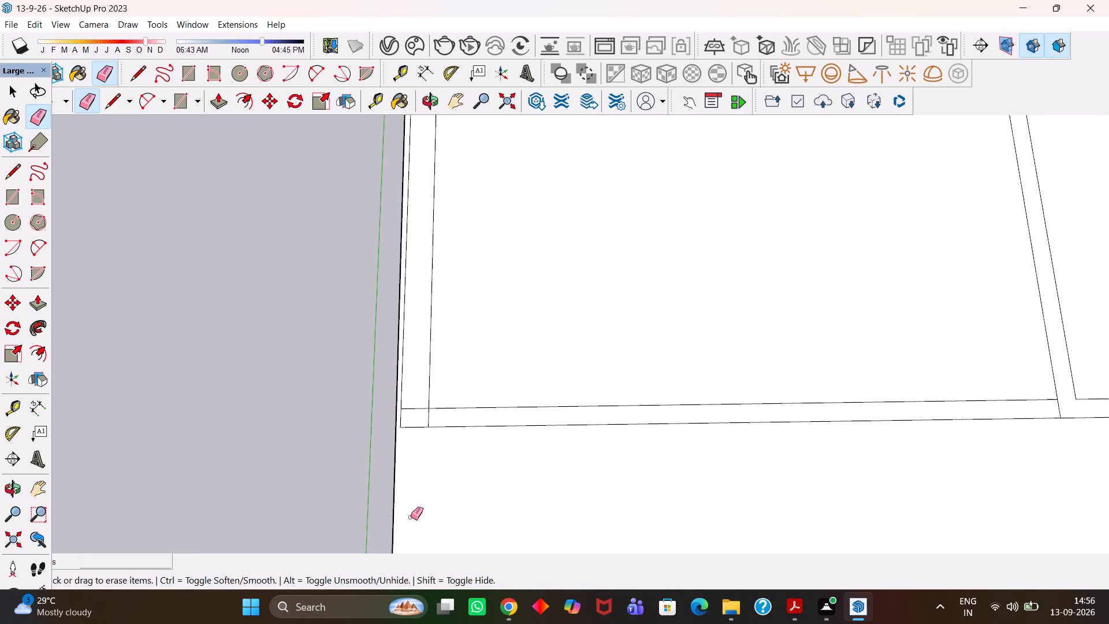
Erase the guide extending past the end wall from the opposite outer side wall.
key(h)
scroll(463, 510, down, 12)
drag(683, 414, 563, 437)
scroll(542, 406, down, 5)
scroll(567, 464, up, 5)
key(e)
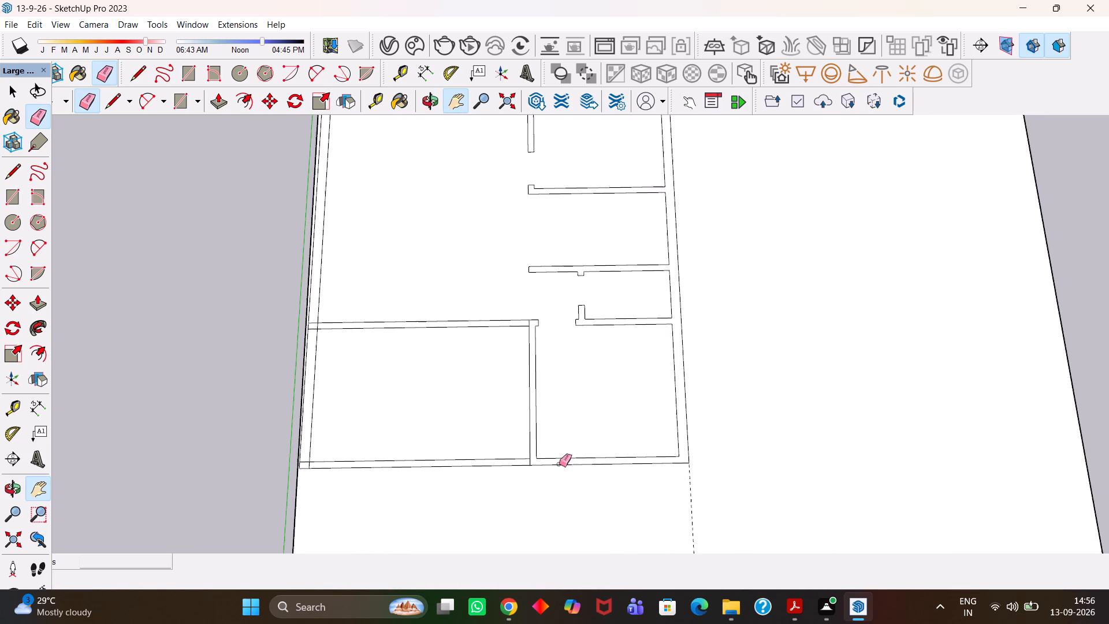
scroll(639, 454, down, 3)
drag(705, 501, 647, 504)
Erase the crosswise guide along the far end wall of the house.
scroll(646, 500, down, 6)
key(h)
drag(617, 394, 617, 433)
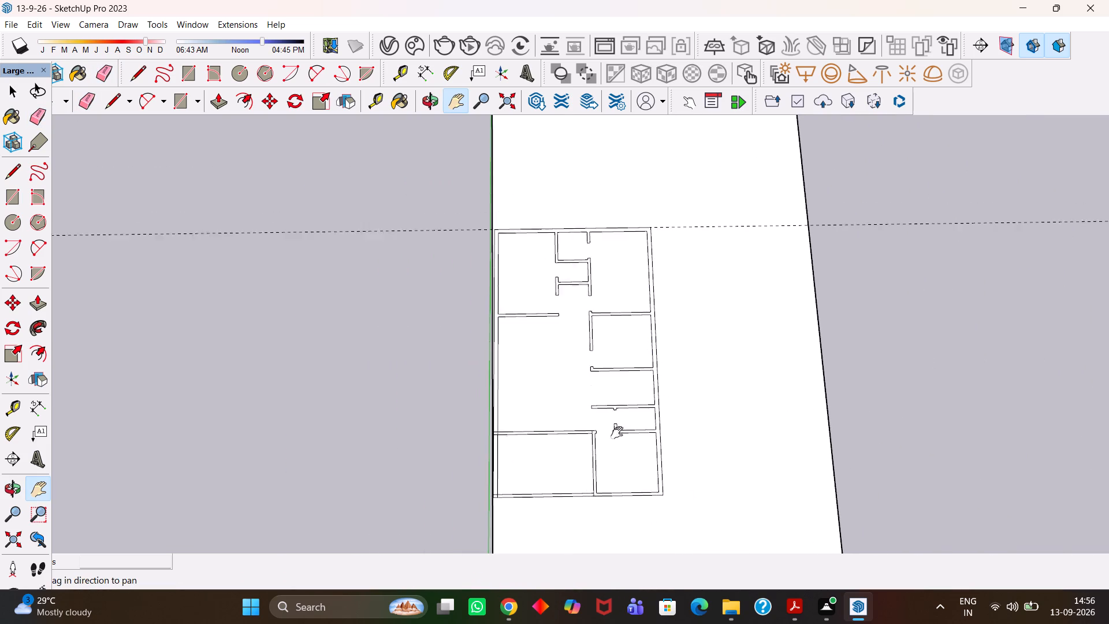
drag(617, 433, 626, 488)
scroll(634, 341, up, 3)
key(e)
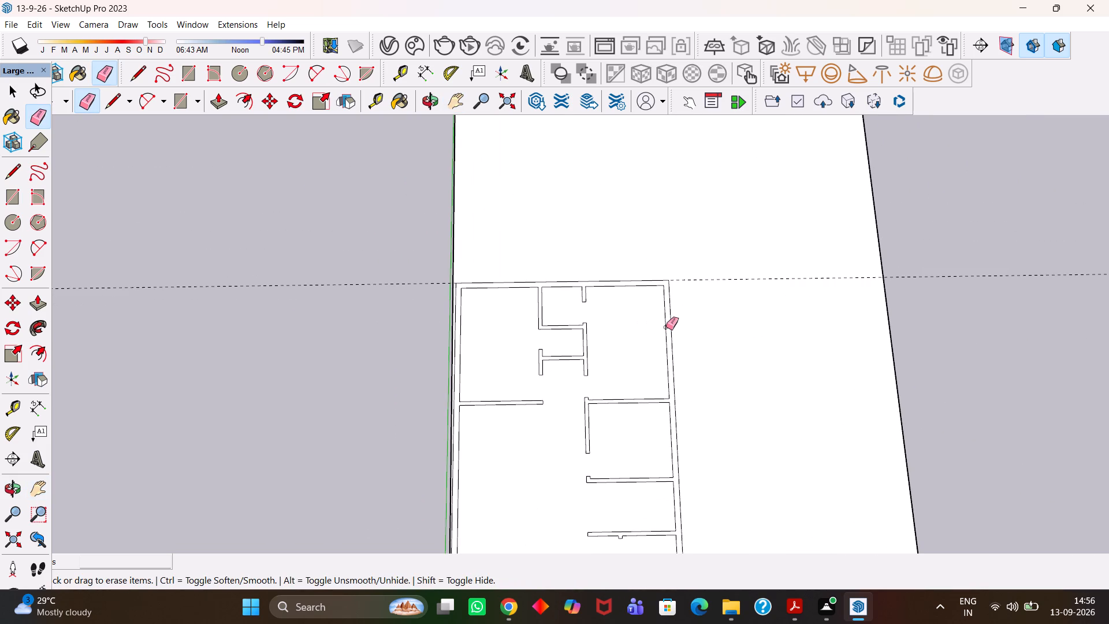
scroll(666, 327, up, 2)
scroll(666, 327, down, 3)
key(e)
click(711, 284)
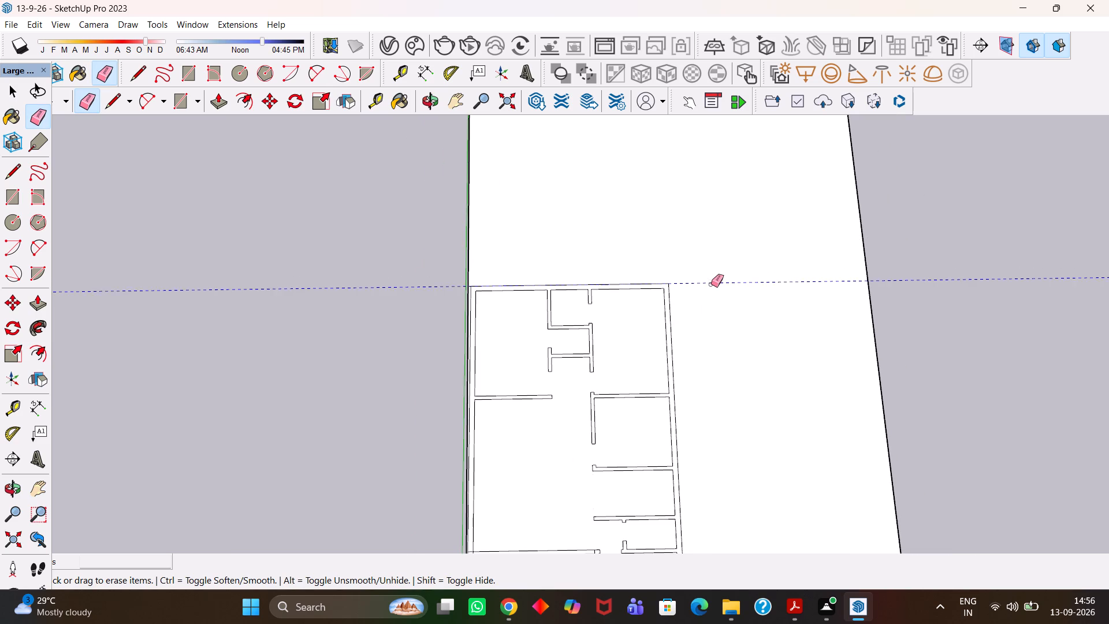
Examine the walls and door openings of the whole layout, from the far bedrooms and small central rooms towards the end rooms.
key(h)
scroll(607, 422, up, 3)
scroll(607, 422, down, 4)
drag(599, 446, 587, 346)
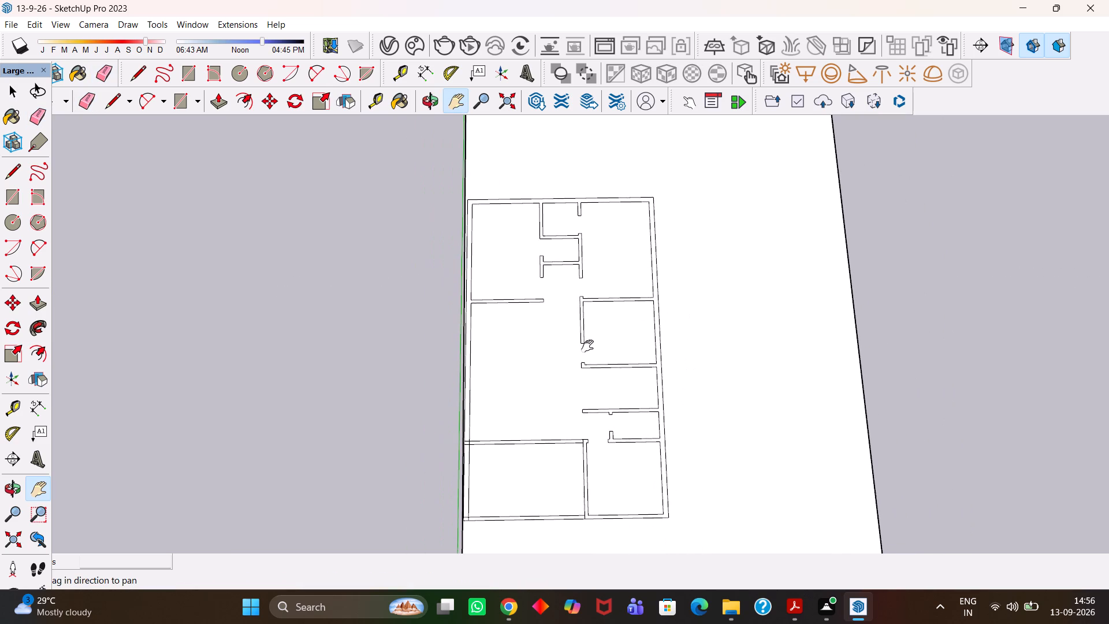
scroll(579, 359, up, 3)
key(h)
key(h)
drag(600, 245, 643, 356)
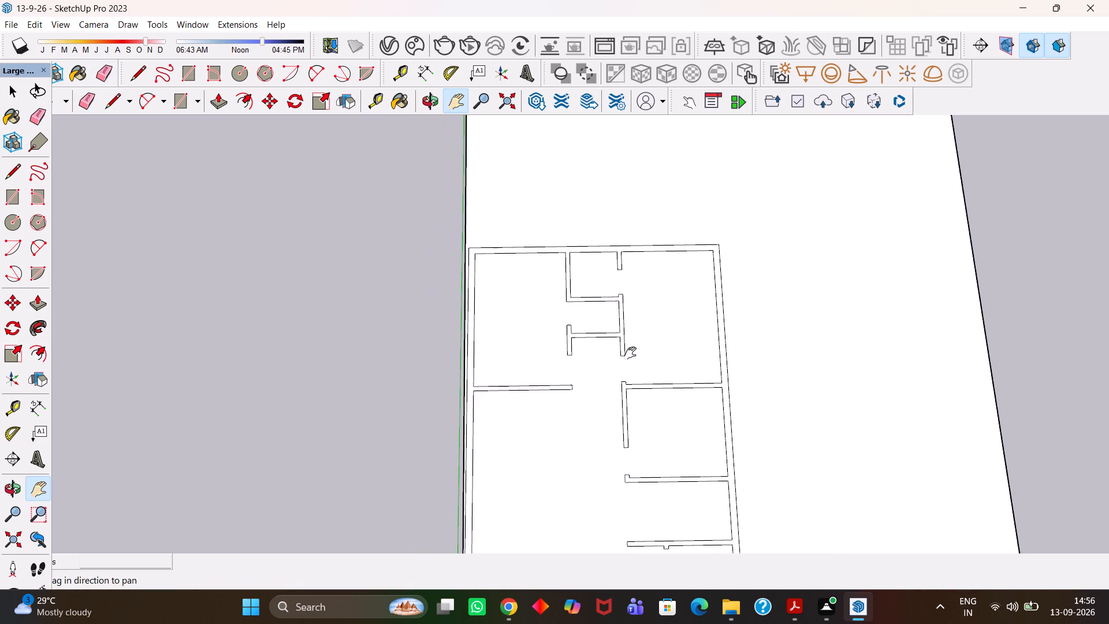
scroll(566, 336, up, 7)
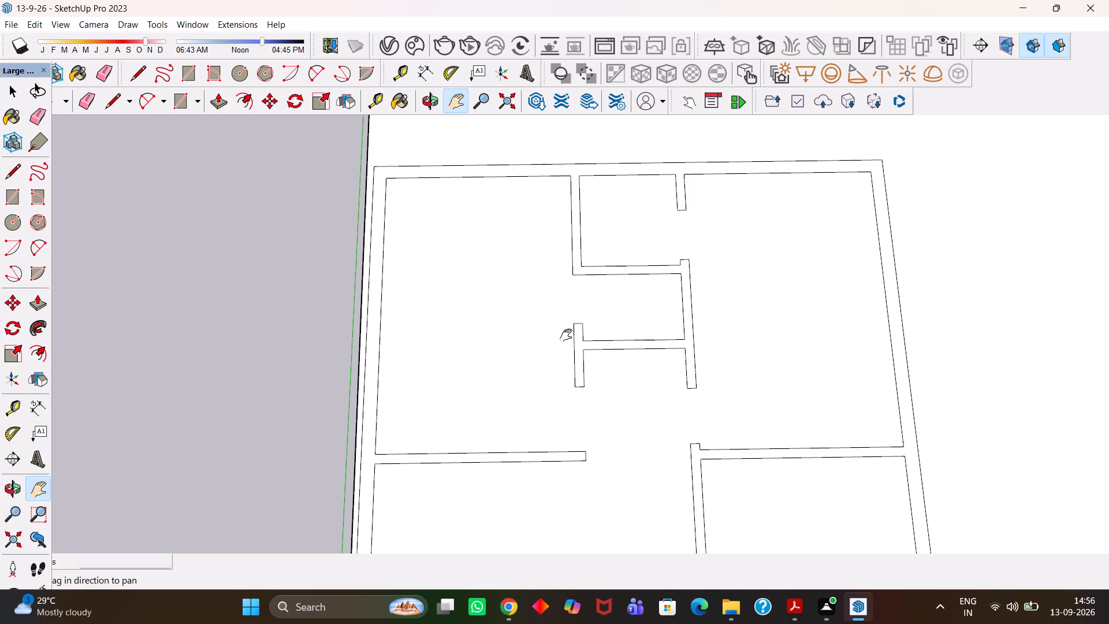
scroll(566, 335, up, 3)
key(h)
scroll(566, 335, down, 6)
key(h)
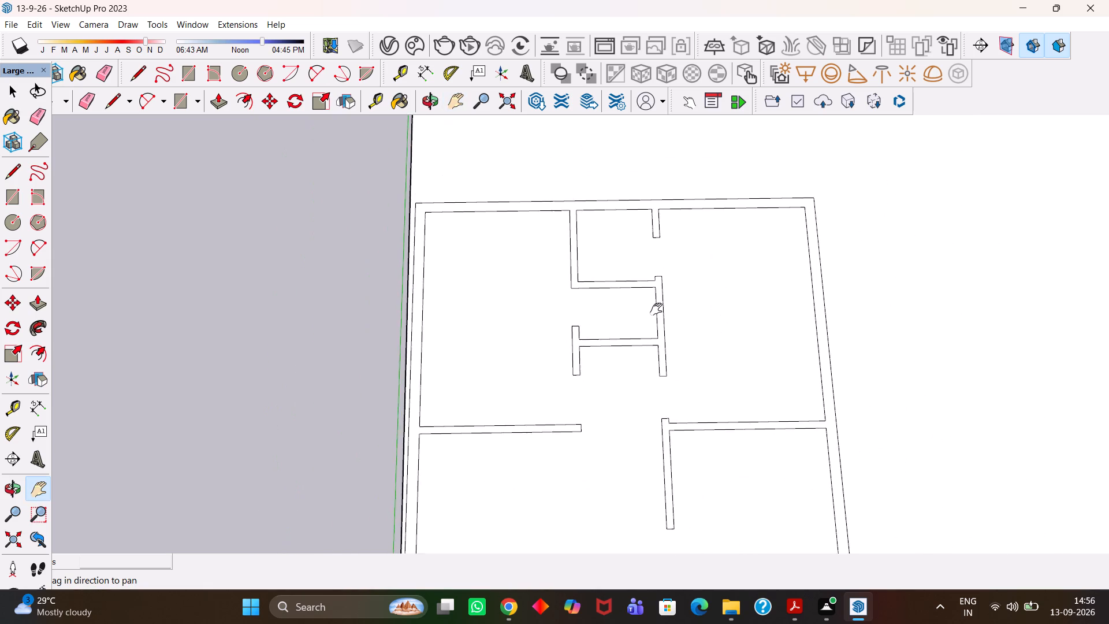
scroll(656, 309, up, 3)
key(h)
scroll(656, 309, up, 4)
scroll(656, 309, down, 7)
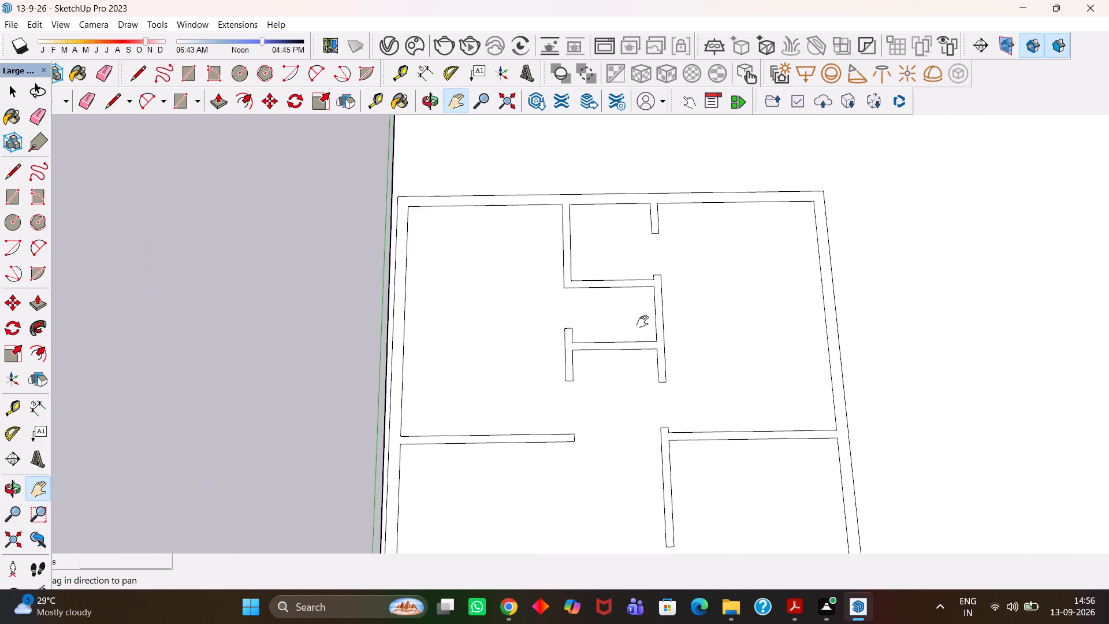
scroll(567, 349, up, 3)
key(h)
scroll(567, 349, up, 4)
scroll(567, 349, down, 6)
drag(624, 456, 617, 400)
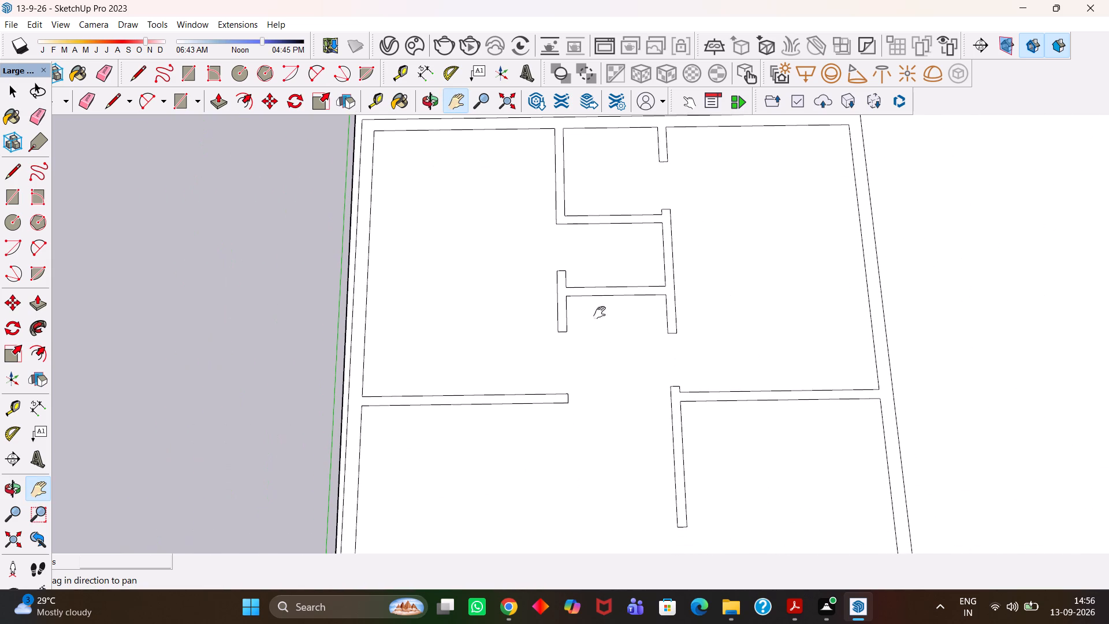
drag(590, 290, 612, 381)
key(h)
scroll(600, 426, down, 1)
drag(611, 471, 605, 370)
scroll(595, 391, down, 4)
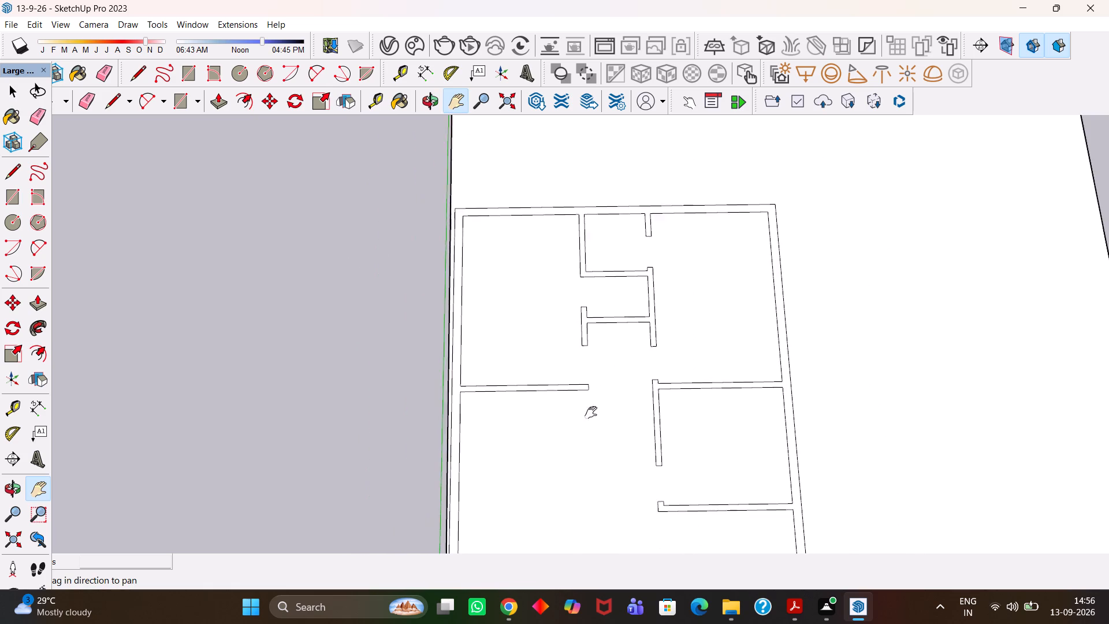
scroll(583, 441, up, 3)
drag(591, 459, 573, 365)
scroll(566, 383, down, 5)
drag(613, 487, 608, 394)
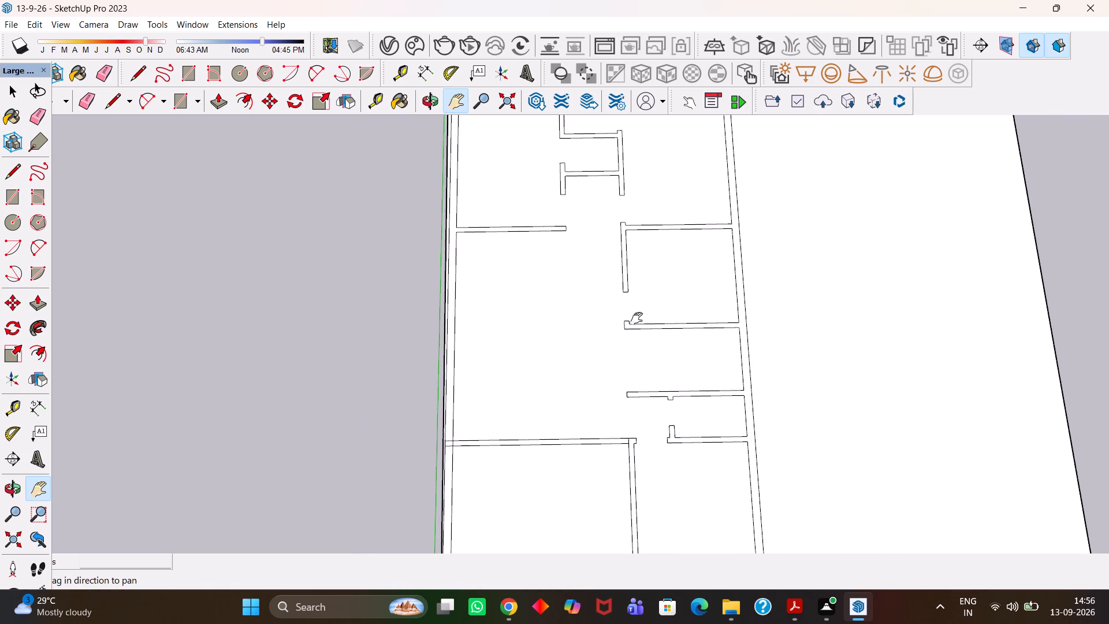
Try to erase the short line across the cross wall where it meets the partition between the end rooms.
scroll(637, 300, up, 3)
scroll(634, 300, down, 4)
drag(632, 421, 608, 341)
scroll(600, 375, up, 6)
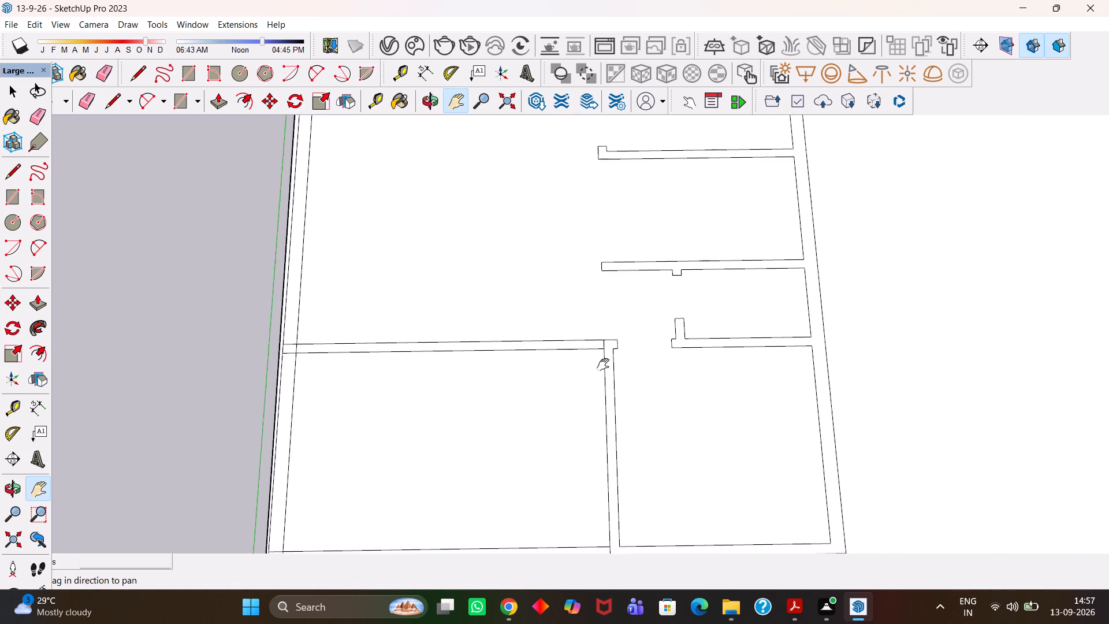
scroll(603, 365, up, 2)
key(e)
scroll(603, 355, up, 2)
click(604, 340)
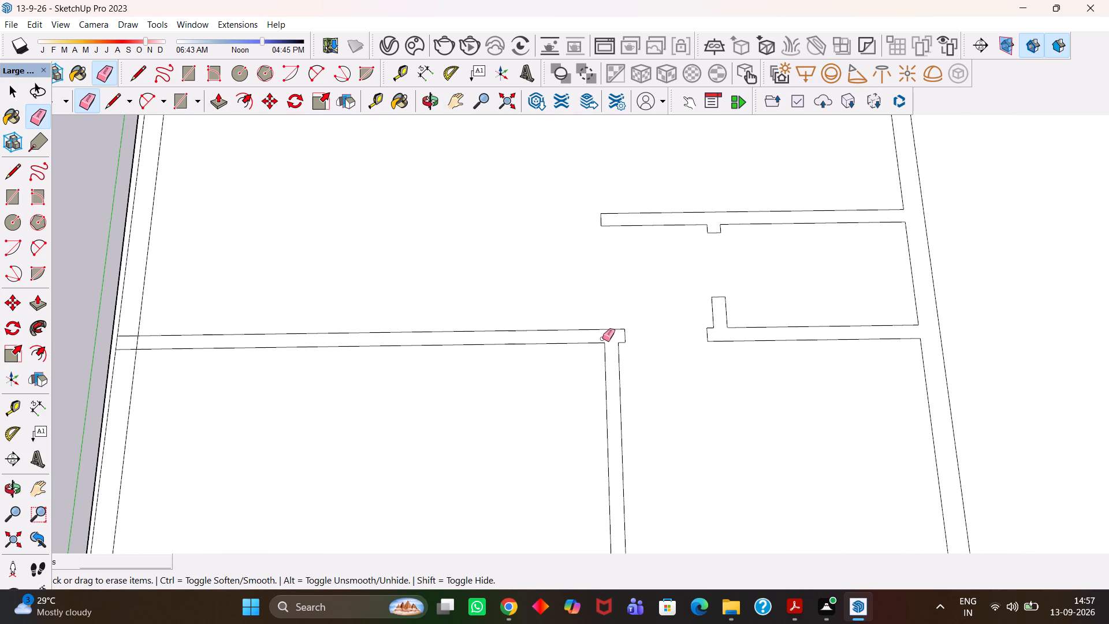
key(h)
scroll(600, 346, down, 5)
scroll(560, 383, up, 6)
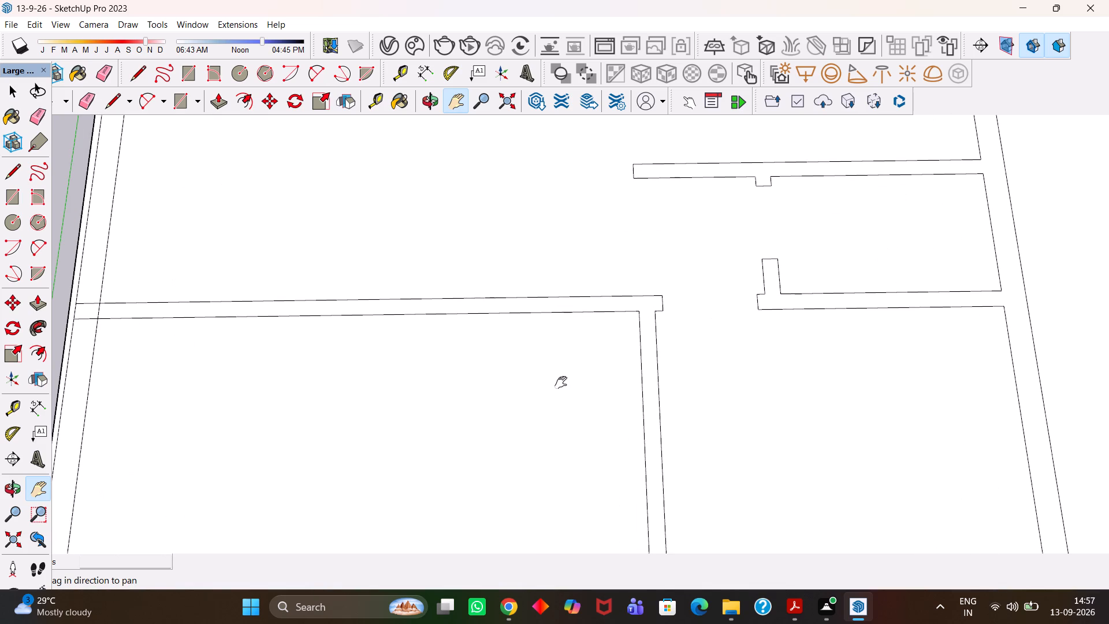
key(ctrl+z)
Draw a 4" by 6" rectangle in the cross wall beside the partition, using a guide offset 4" from the partition's face.
scroll(643, 351, up, 4)
key(t)
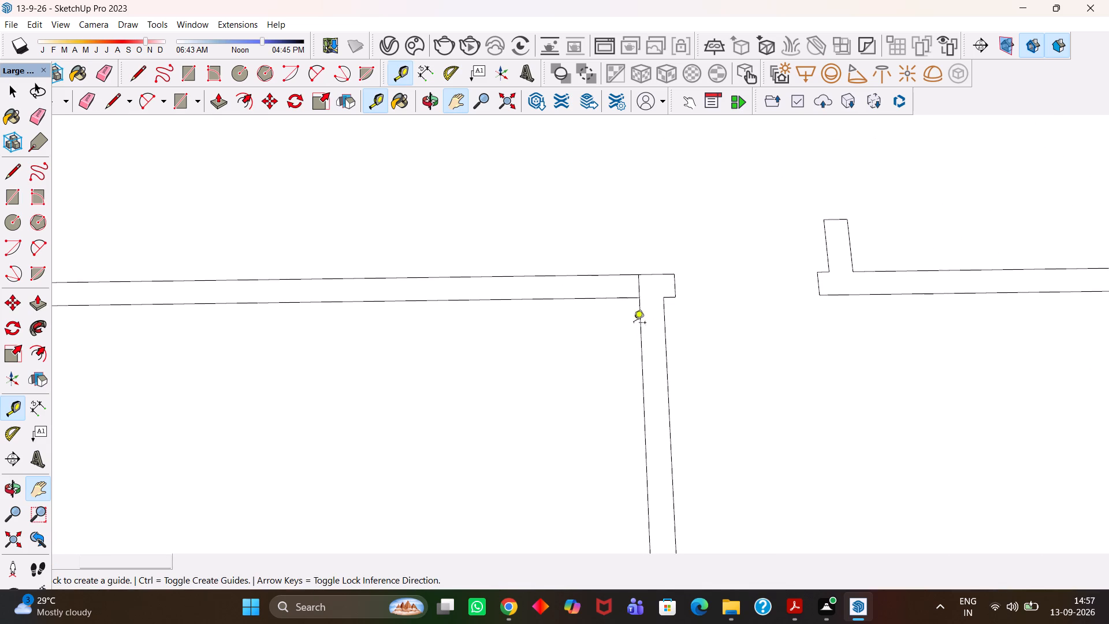
scroll(634, 324, up, 1)
click(639, 353)
text(4")
key(Return)
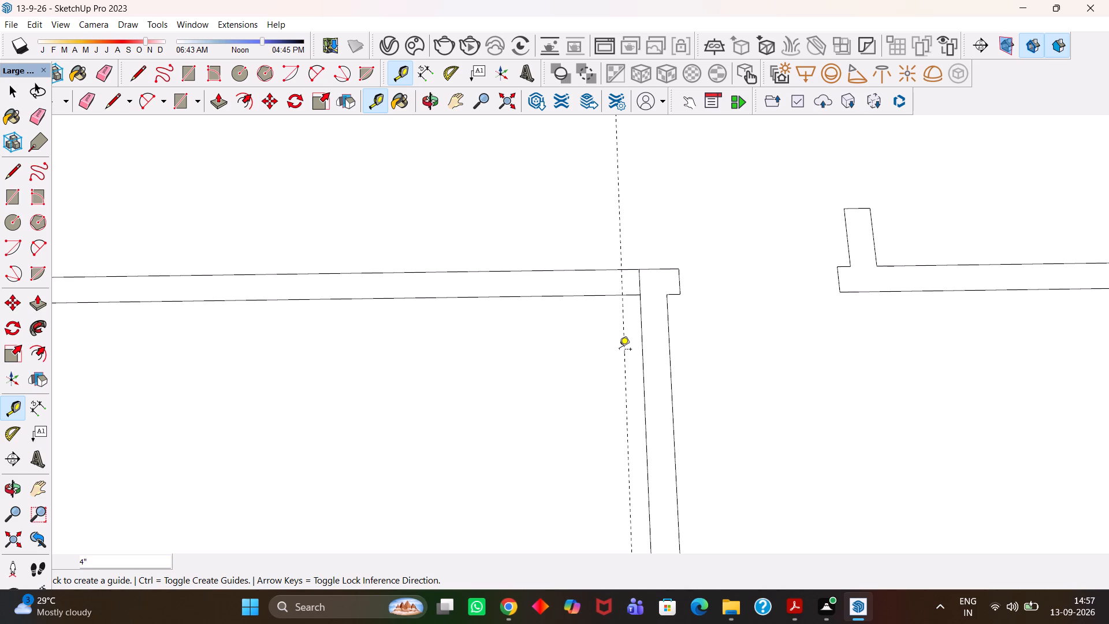
key(r)
key(r)
click(622, 296)
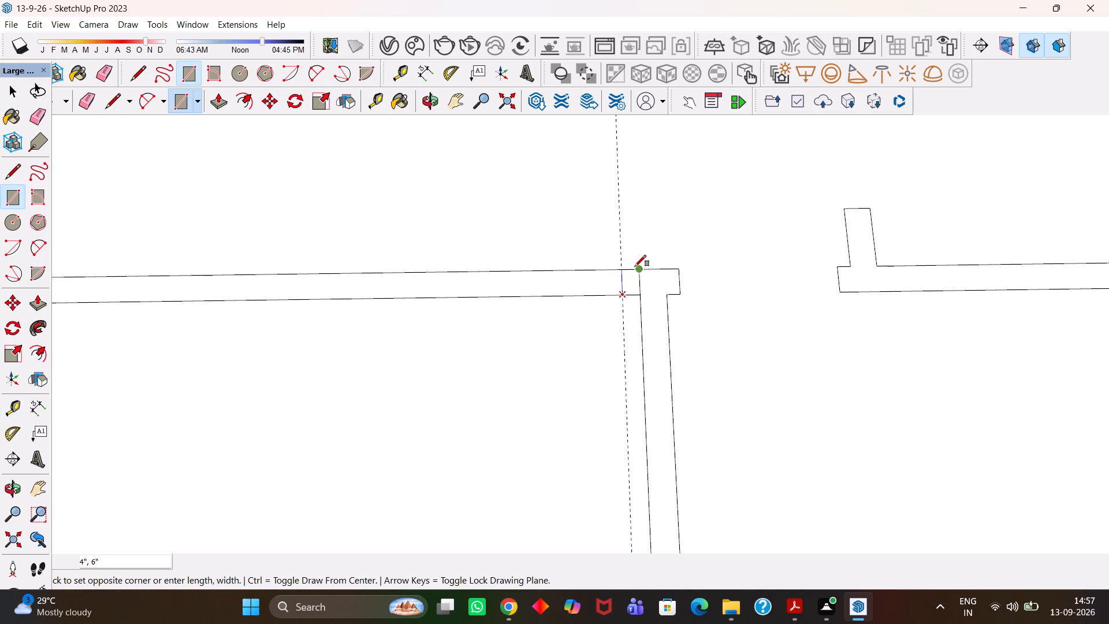
click(635, 266)
Erase the dividing line between the 4" rectangle and the wall junction, along with the 4" guide.
key(e)
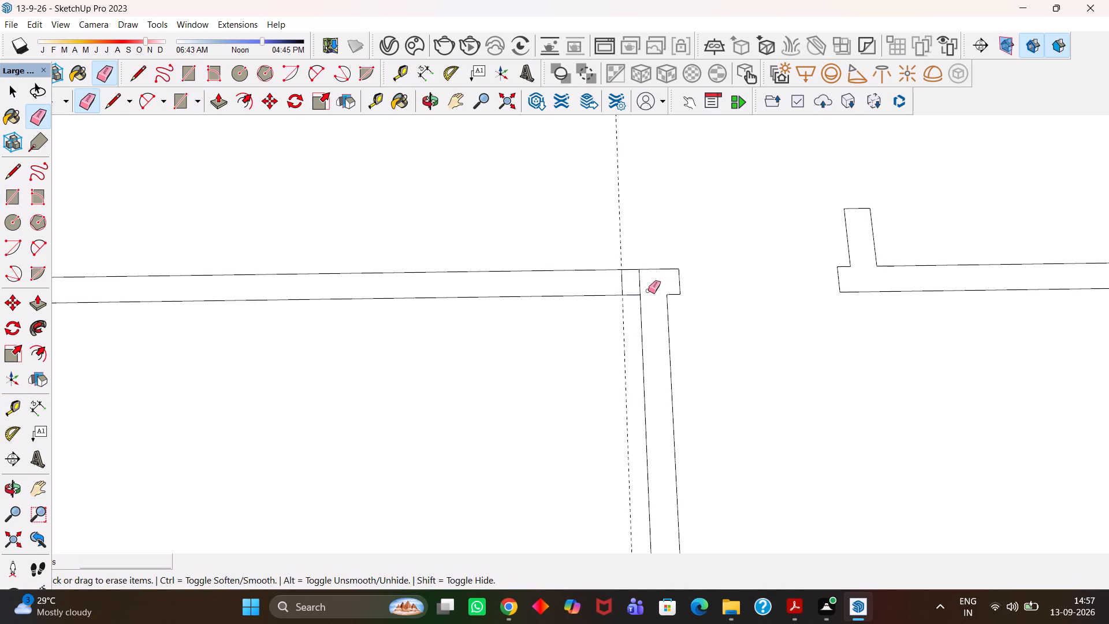
drag(645, 291, 630, 285)
drag(622, 259, 611, 255)
Place a guide along the short line closing the 4" wall return, and another 4' from it along the cross wall.
key(h)
scroll(639, 327, down, 2)
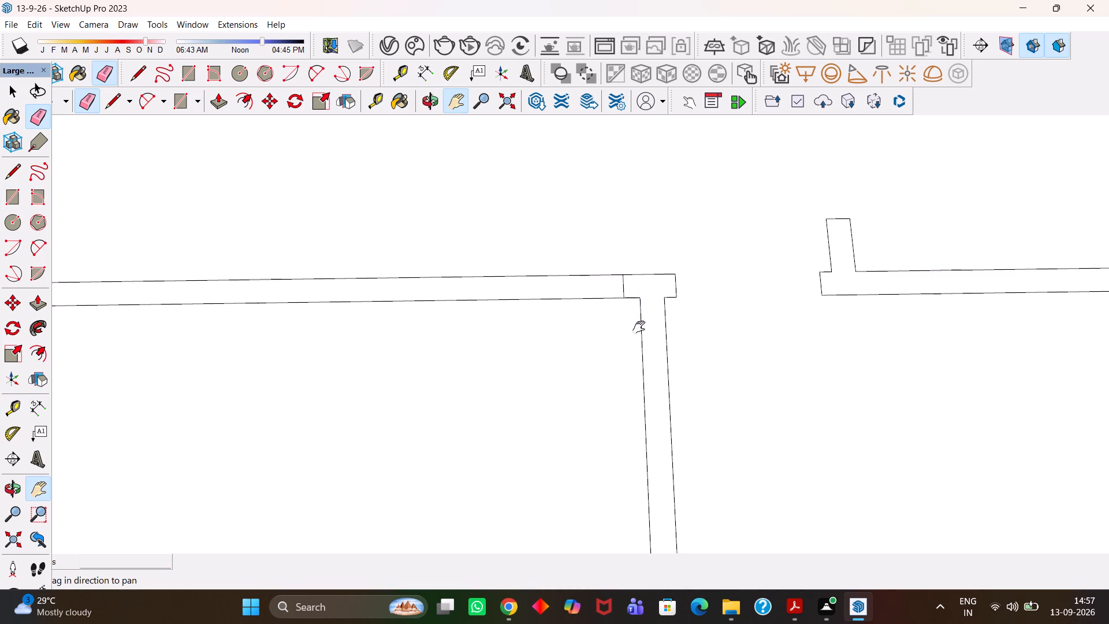
scroll(639, 327, down, 2)
drag(617, 292, 713, 314)
scroll(710, 322, up, 4)
scroll(700, 315, down, 4)
key(t)
scroll(727, 335, up, 8)
double_click(721, 309)
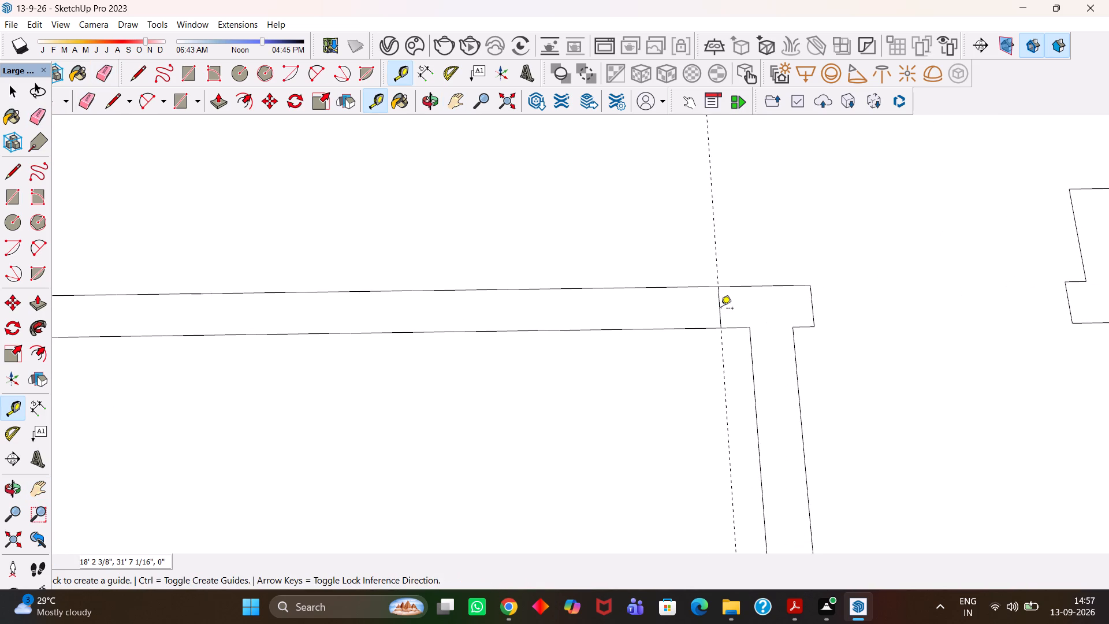
click(724, 364)
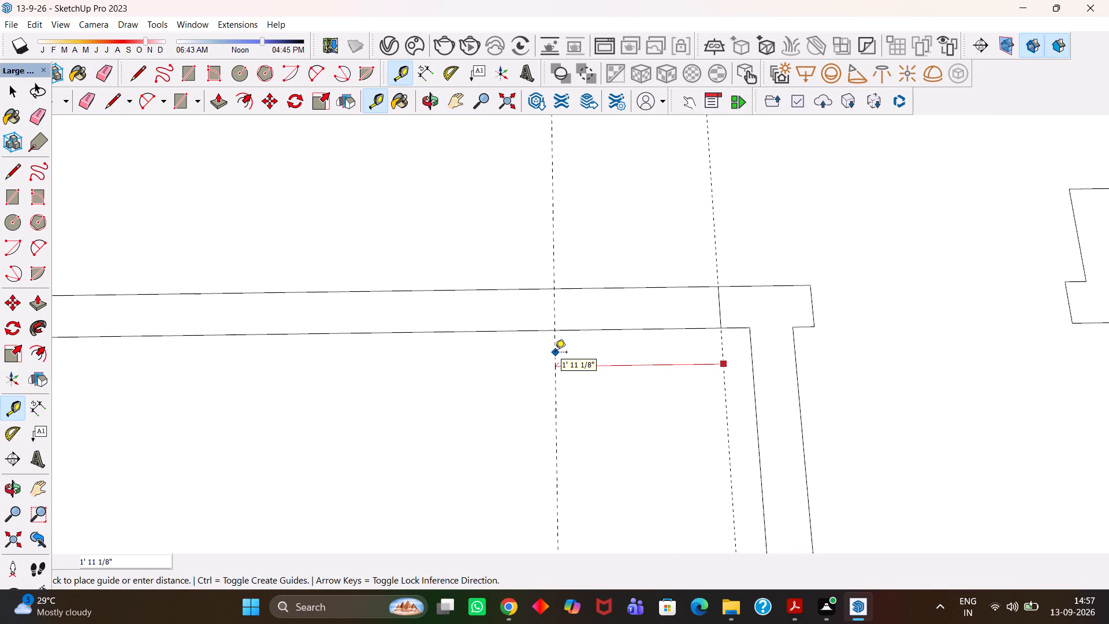
text(4')
key(Return)
Draw a 4' by 6" rectangle within the end room's cross wall, between the two guides.
key(r)
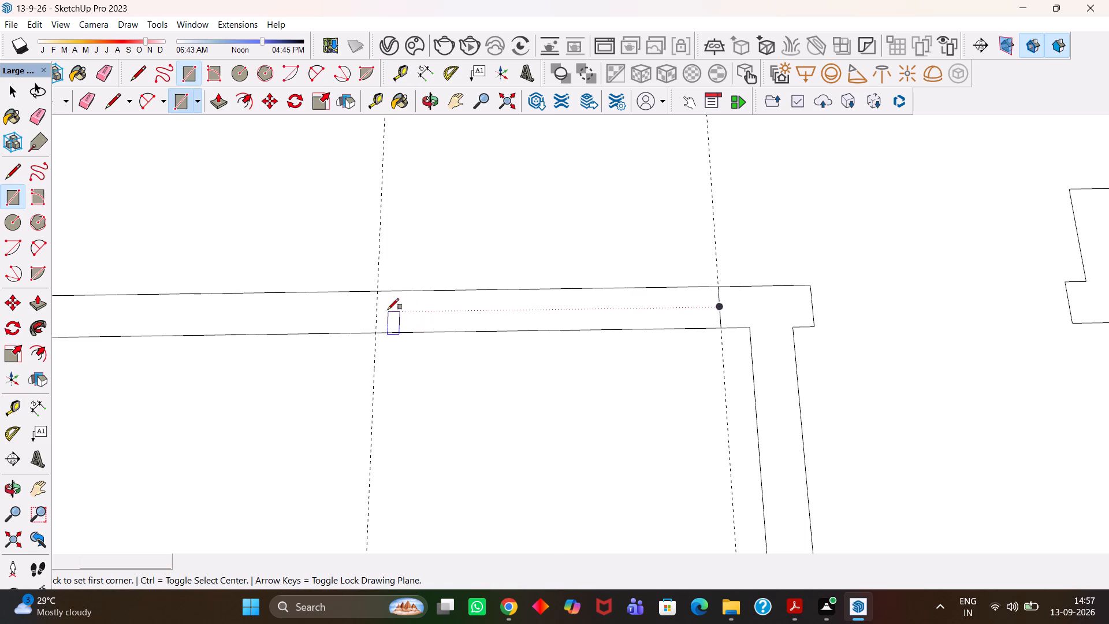
click(375, 294)
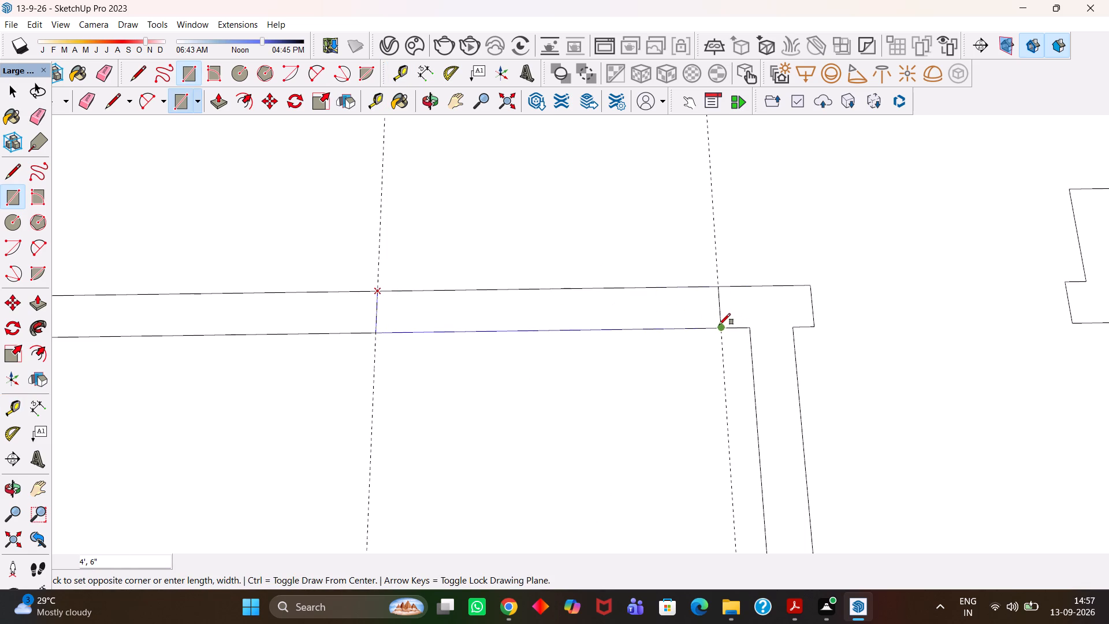
click(719, 325)
Erase the cross wall's two face lines between the guides to open the 4' gap, along with both guides.
key(h)
scroll(682, 294, down, 9)
drag(578, 307, 616, 350)
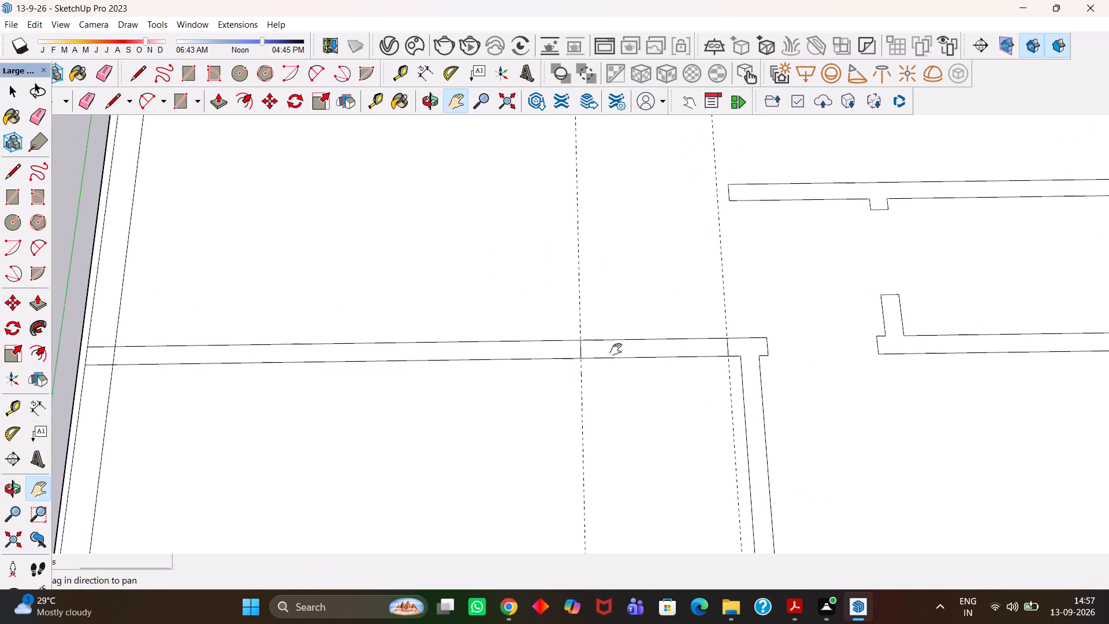
scroll(616, 350, up, 3)
key(e)
drag(624, 325, 632, 399)
drag(619, 407, 564, 440)
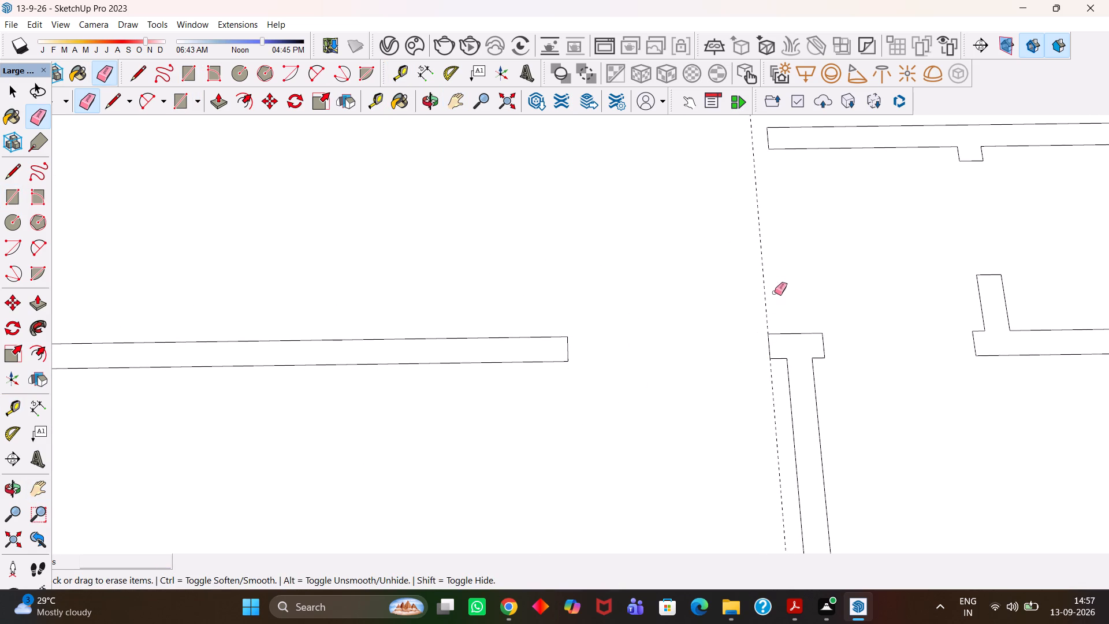
drag(775, 291, 726, 317)
Examine the end rooms' walls around the new opening in the cross wall.
key(h)
scroll(757, 388, down, 4)
drag(542, 418, 690, 323)
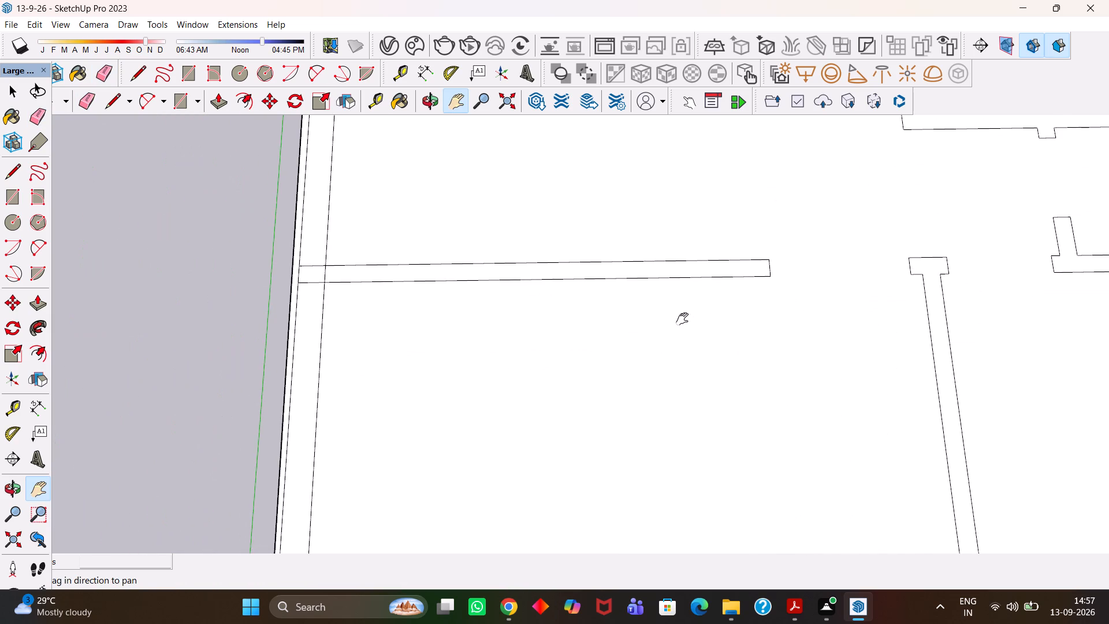
scroll(682, 319, down, 4)
key(h)
drag(712, 395, 660, 335)
scroll(658, 330, down, 4)
key(h)
scroll(545, 340, up, 2)
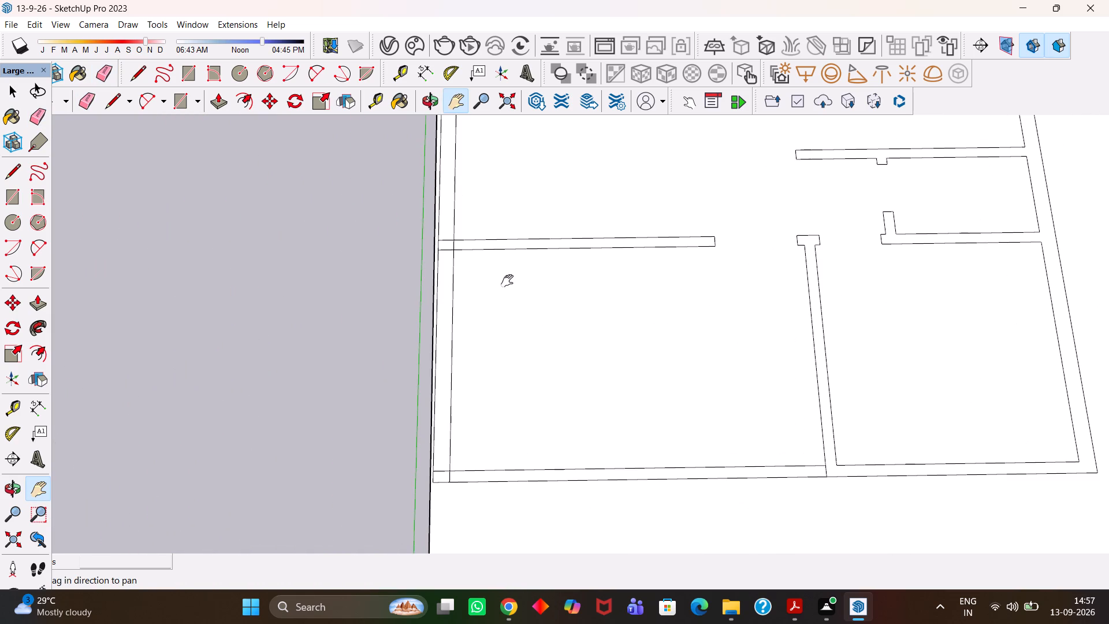
scroll(714, 288, up, 2)
key(h)
scroll(714, 288, up, 1)
scroll(714, 288, down, 2)
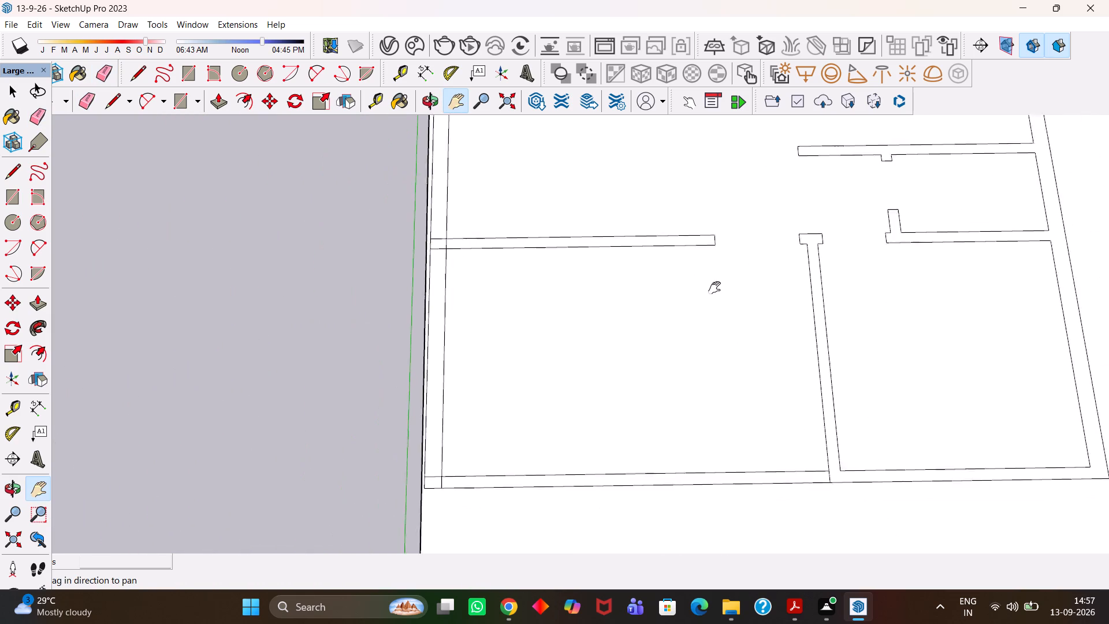
scroll(714, 288, down, 2)
drag(732, 234, 676, 286)
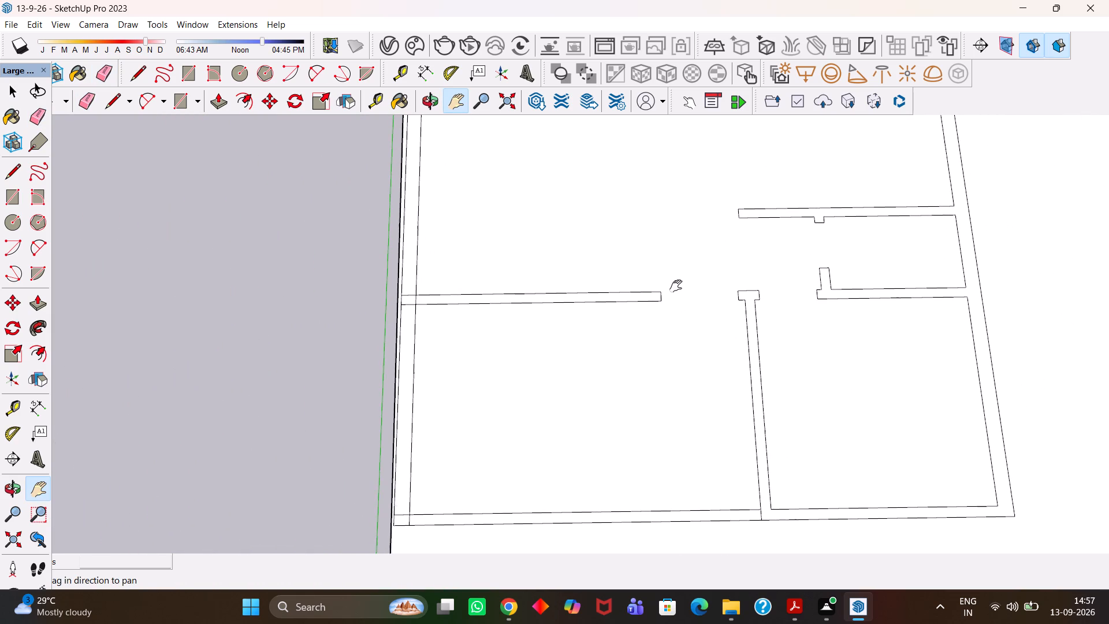
scroll(673, 286, up, 3)
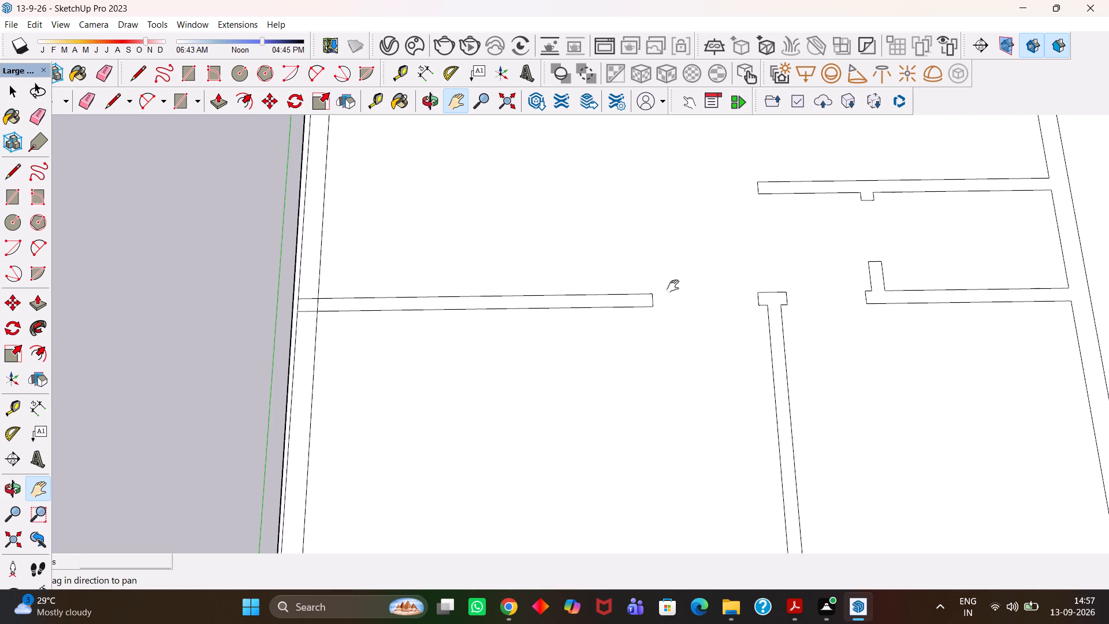
key(h)
scroll(680, 298, down, 4)
scroll(683, 331, up, 3)
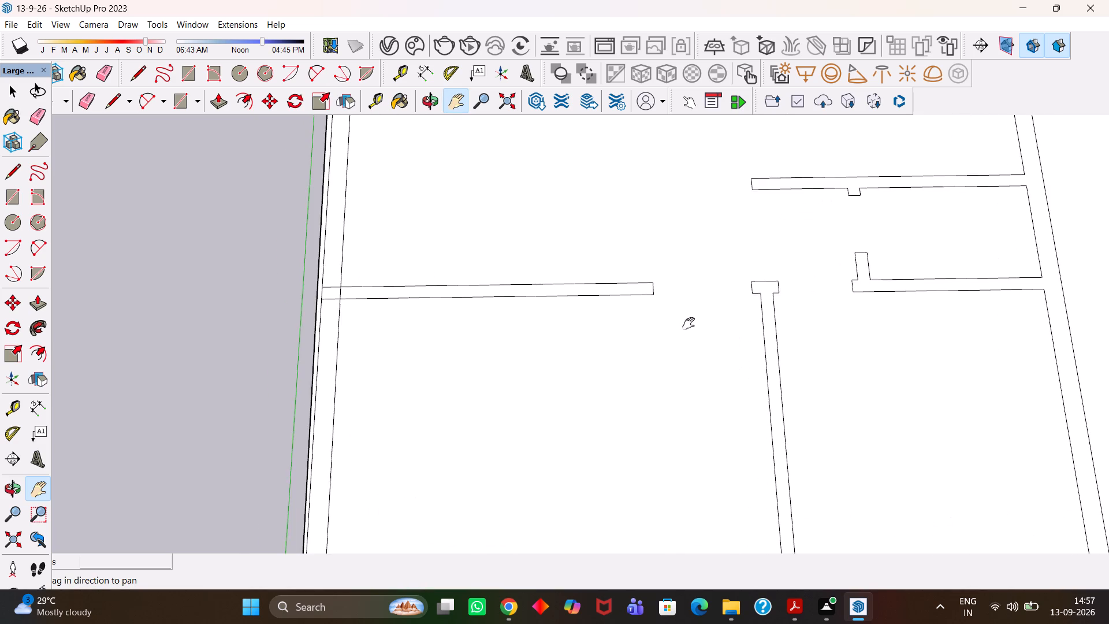
scroll(695, 322, up, 1)
key(h)
scroll(669, 288, down, 2)
drag(690, 332, 652, 258)
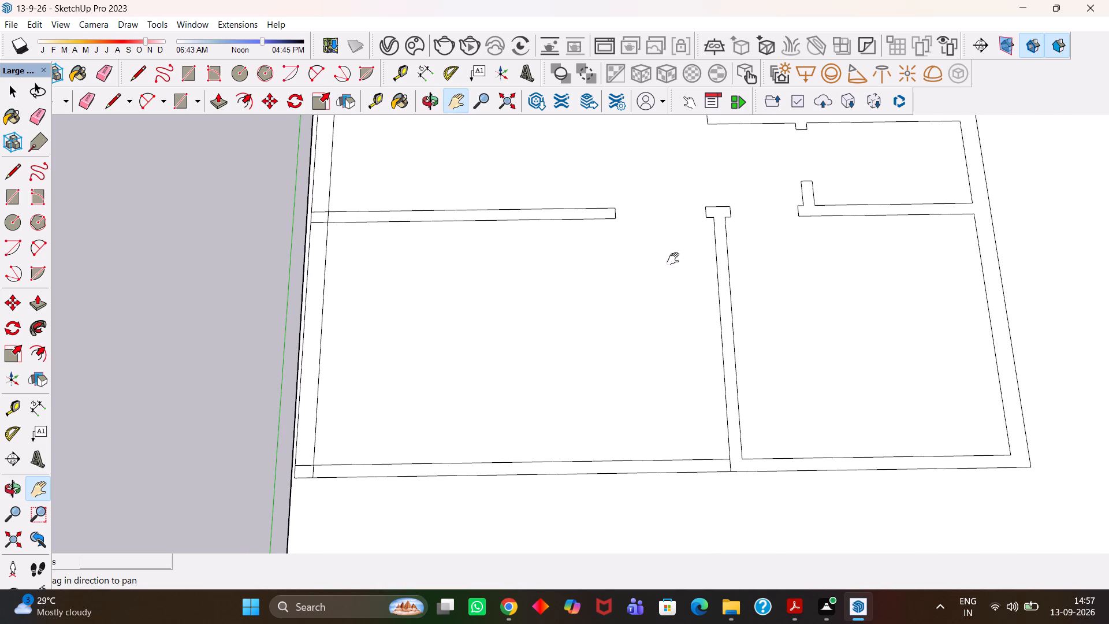
drag(641, 319, 661, 303)
key(h)
drag(637, 295, 642, 386)
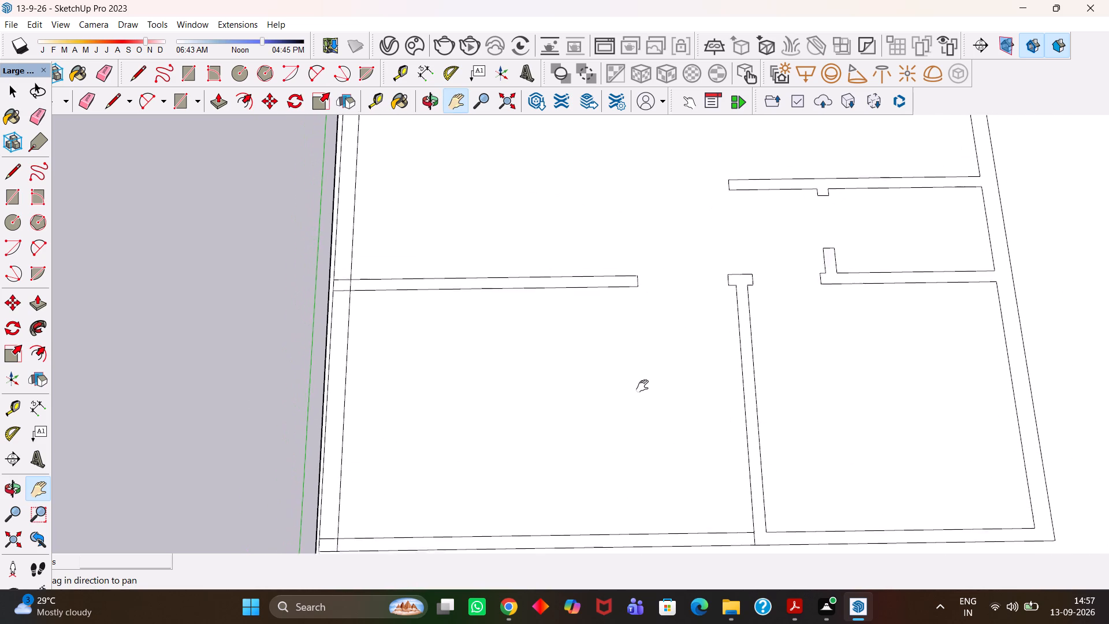
drag(642, 386, 643, 389)
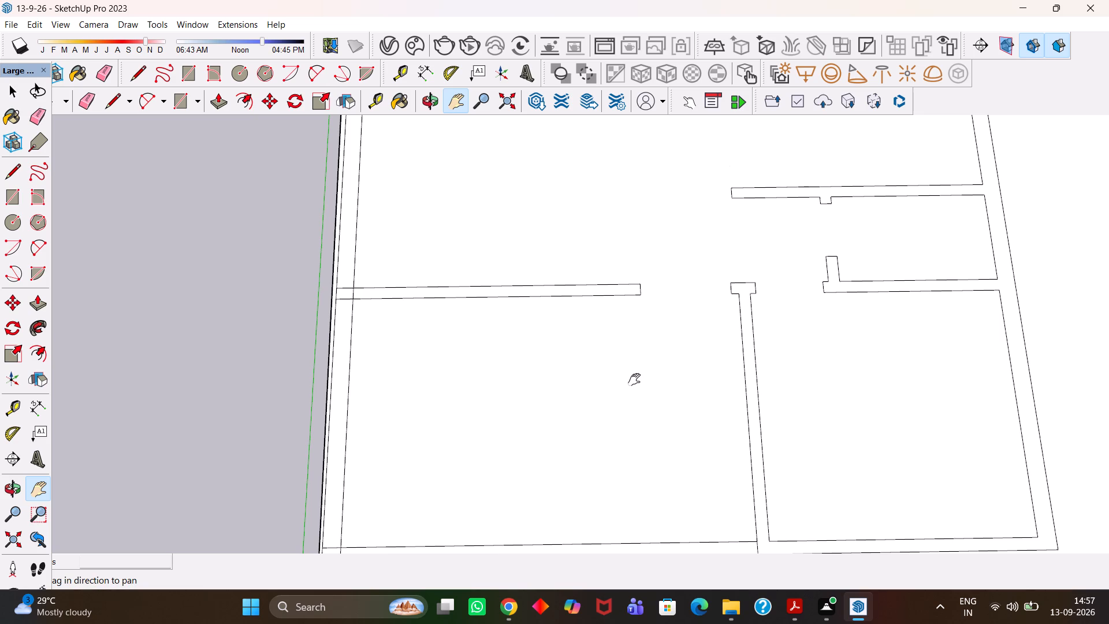
scroll(585, 315, down, 3)
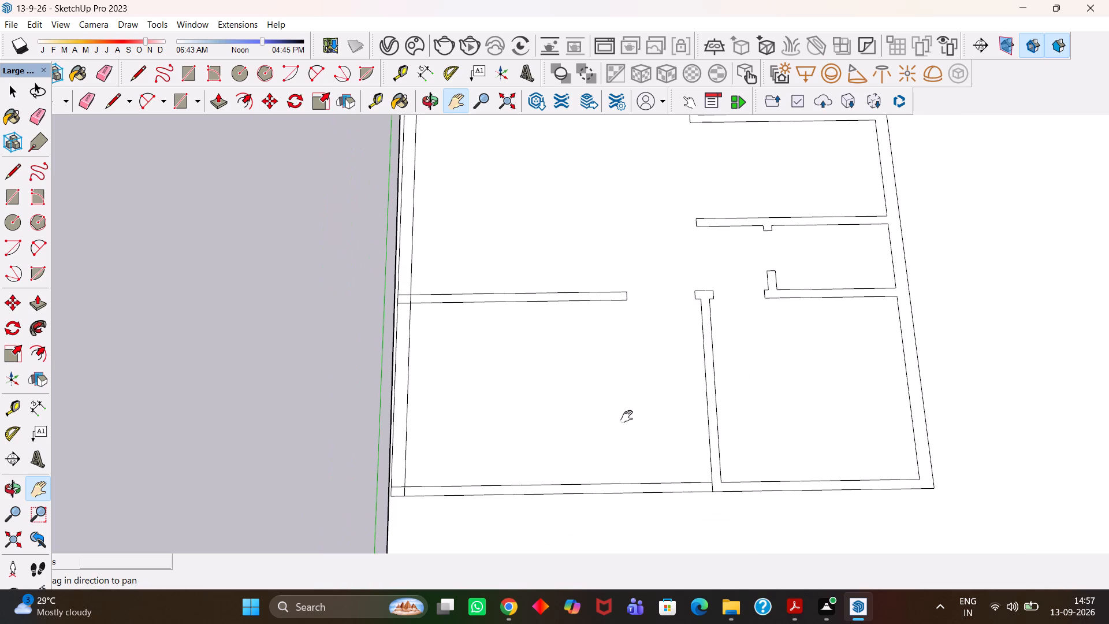
scroll(627, 417, up, 2)
drag(637, 428, 630, 363)
scroll(626, 362, down, 2)
middle_click(620, 359)
scroll(620, 359, up, 1)
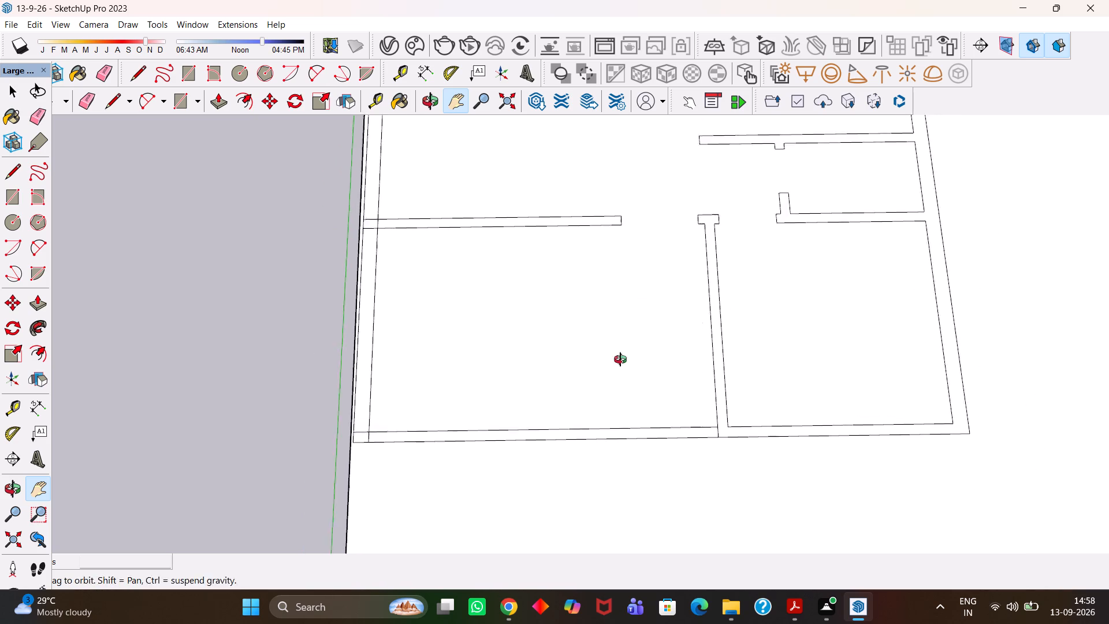
scroll(620, 359, up, 1)
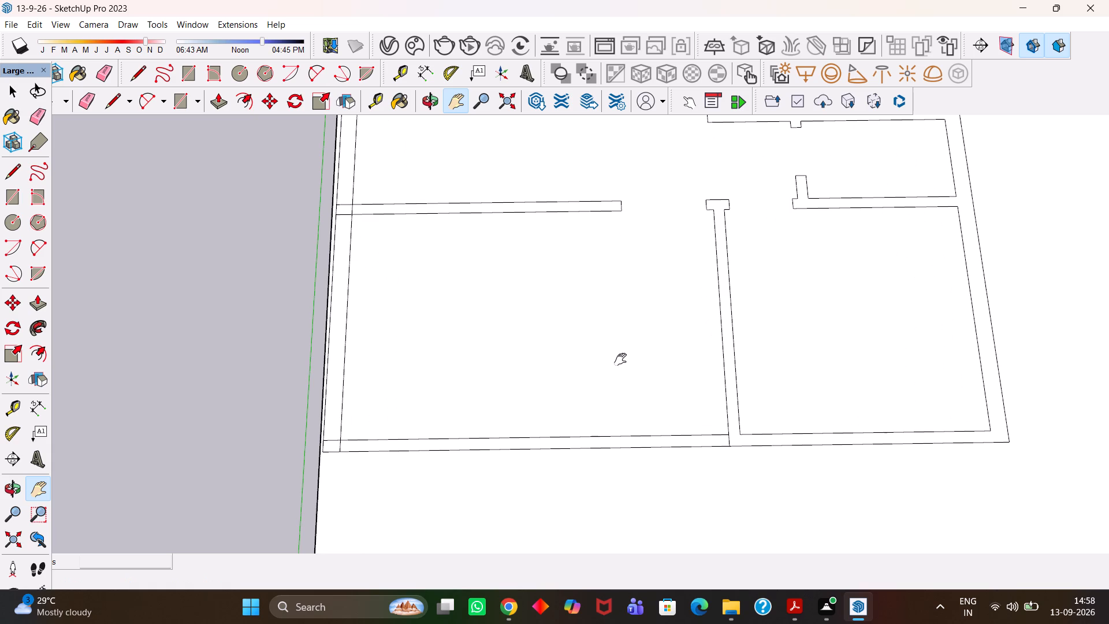
scroll(624, 325, up, 2)
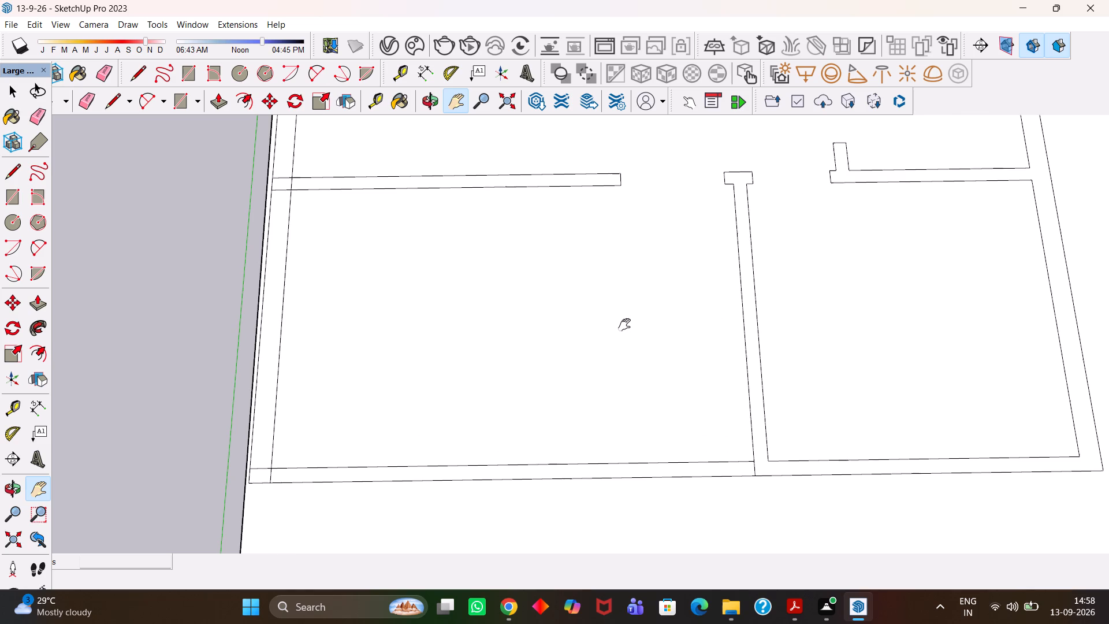
key(h)
scroll(624, 325, up, 4)
key(h)
scroll(624, 325, down, 3)
drag(638, 241, 646, 254)
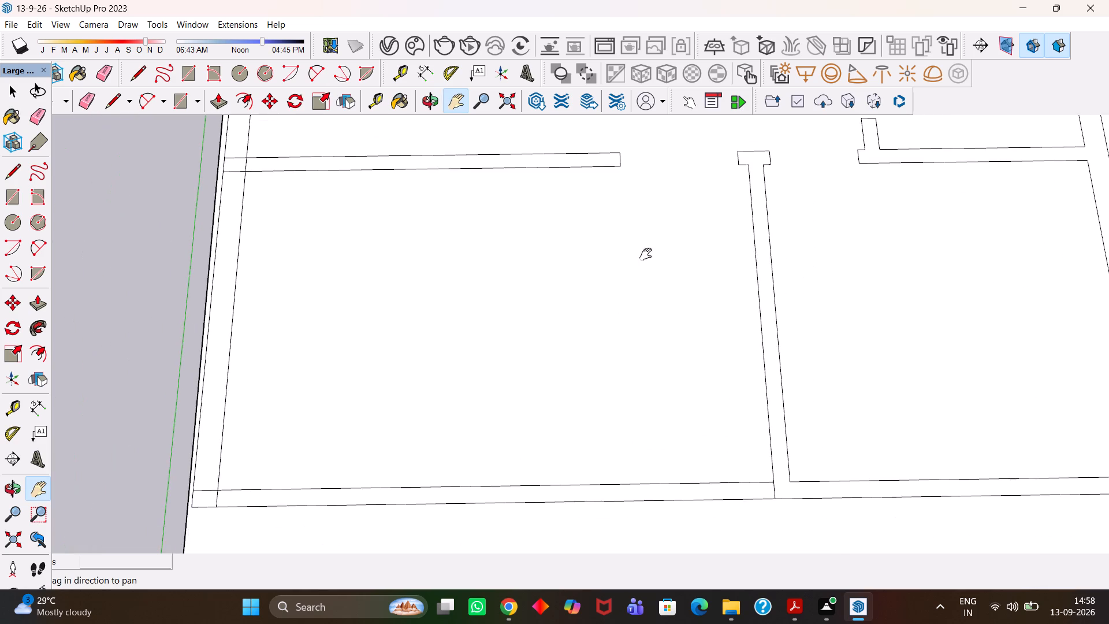
drag(646, 254, 669, 348)
scroll(669, 348, down, 2)
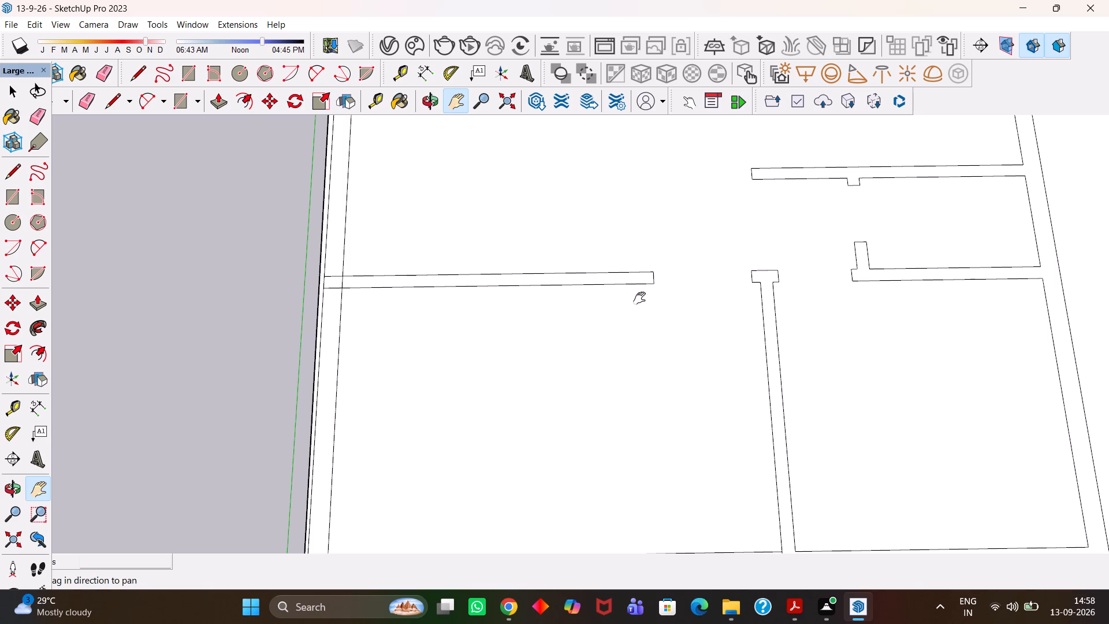
key(h)
scroll(639, 298, down, 1)
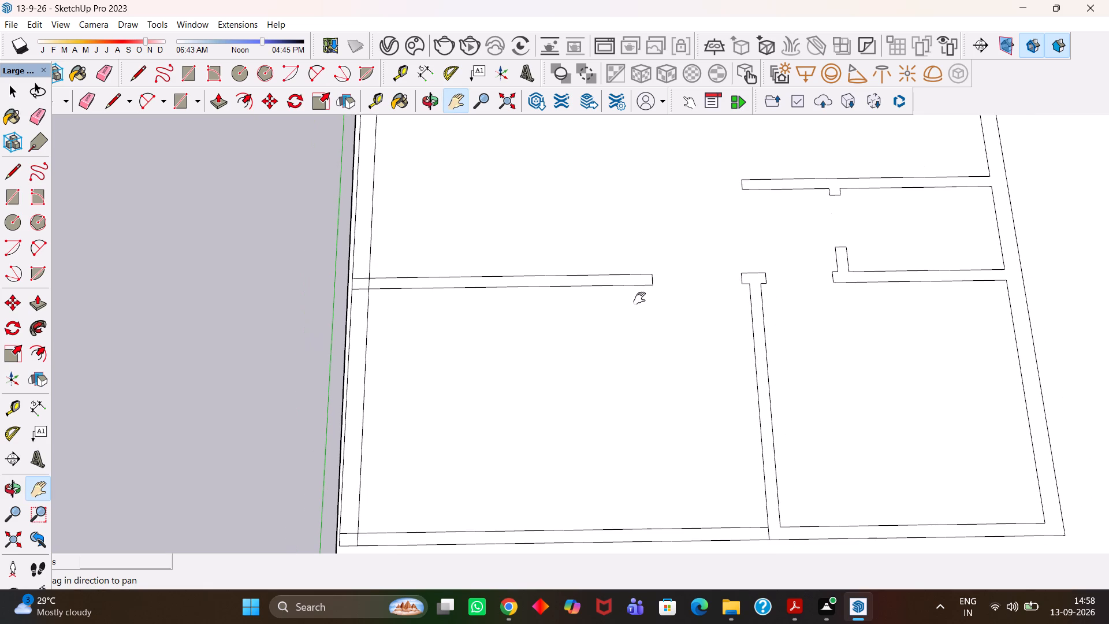
key(h)
scroll(639, 298, up, 3)
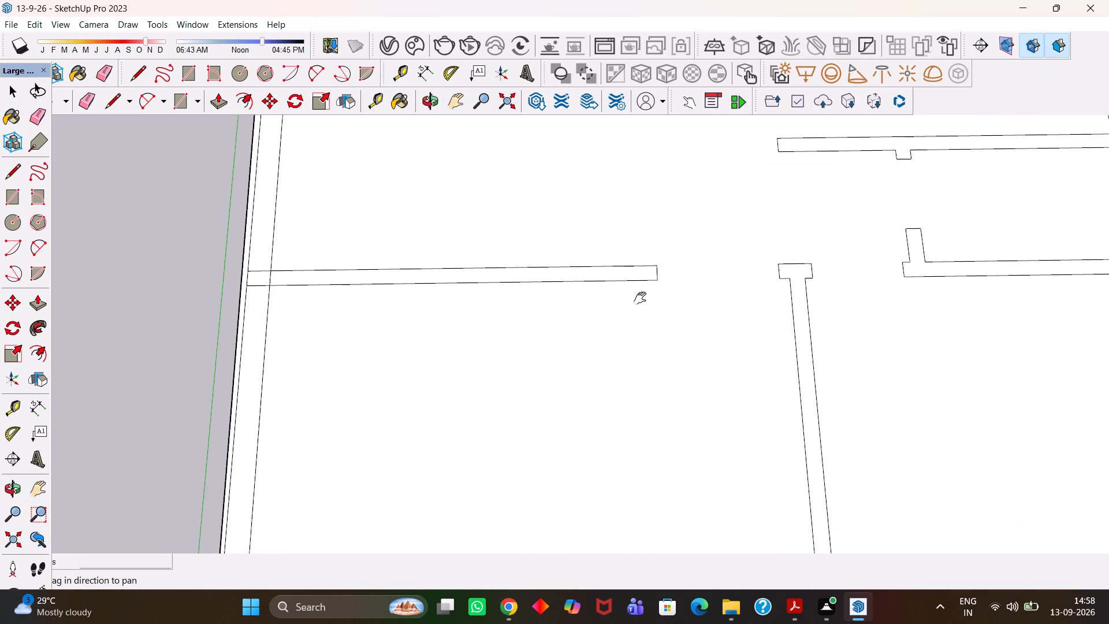
Erase the lines crossing the long outer wall where the cross wall joins it, including the dividing line at the junction.
scroll(640, 298, down, 5)
key(h)
drag(651, 341, 745, 341)
scroll(504, 288, up, 3)
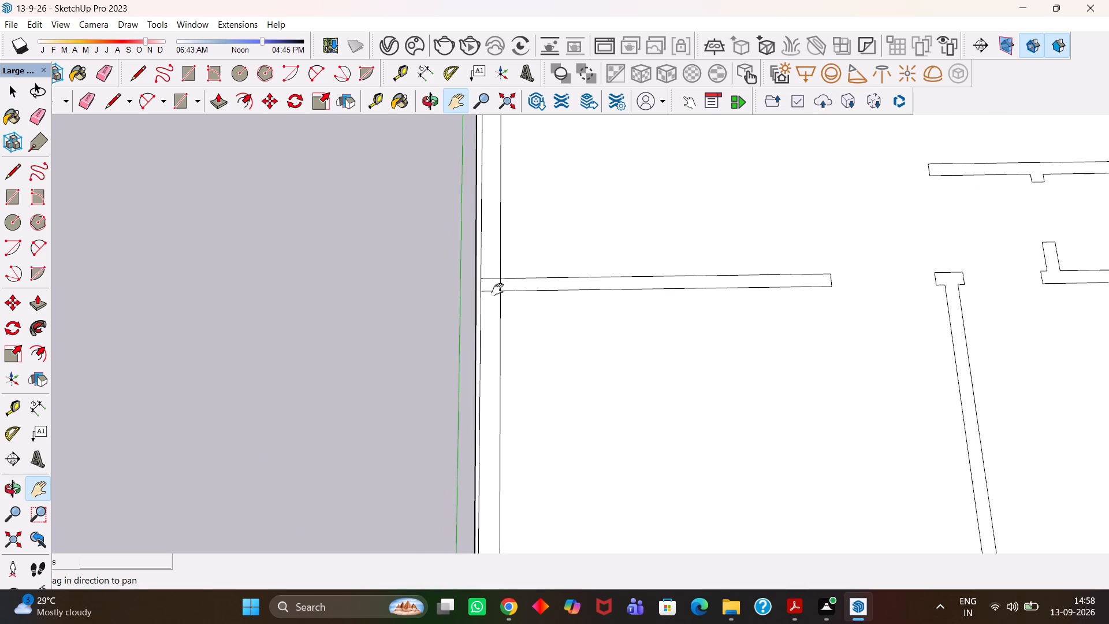
scroll(497, 289, up, 4)
key(e)
drag(486, 269, 485, 298)
drag(490, 289, 501, 287)
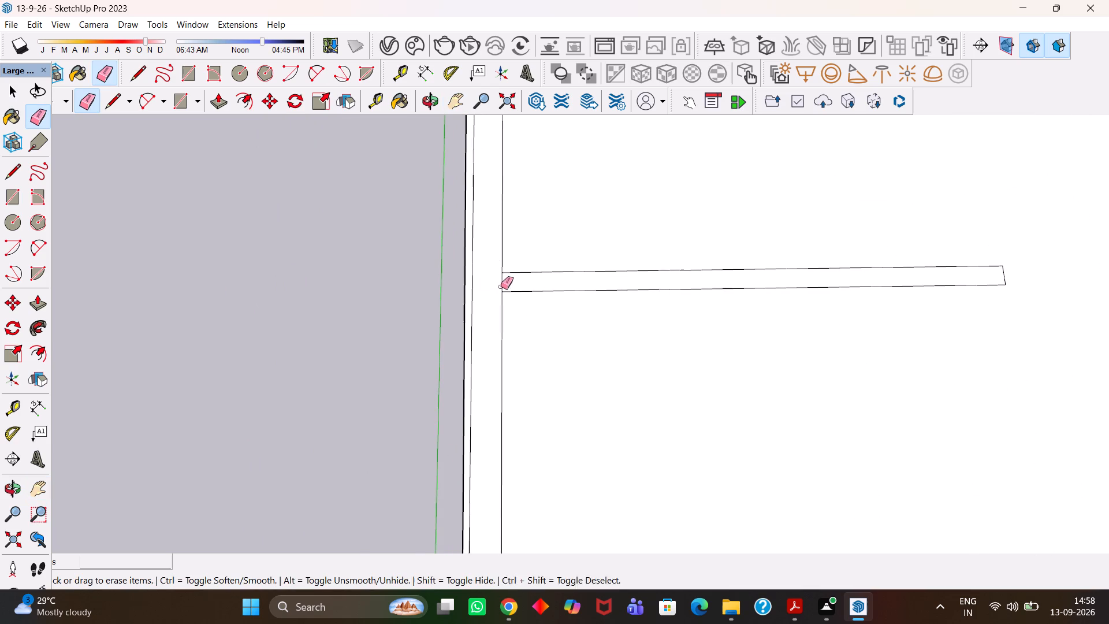
drag(501, 287, 502, 286)
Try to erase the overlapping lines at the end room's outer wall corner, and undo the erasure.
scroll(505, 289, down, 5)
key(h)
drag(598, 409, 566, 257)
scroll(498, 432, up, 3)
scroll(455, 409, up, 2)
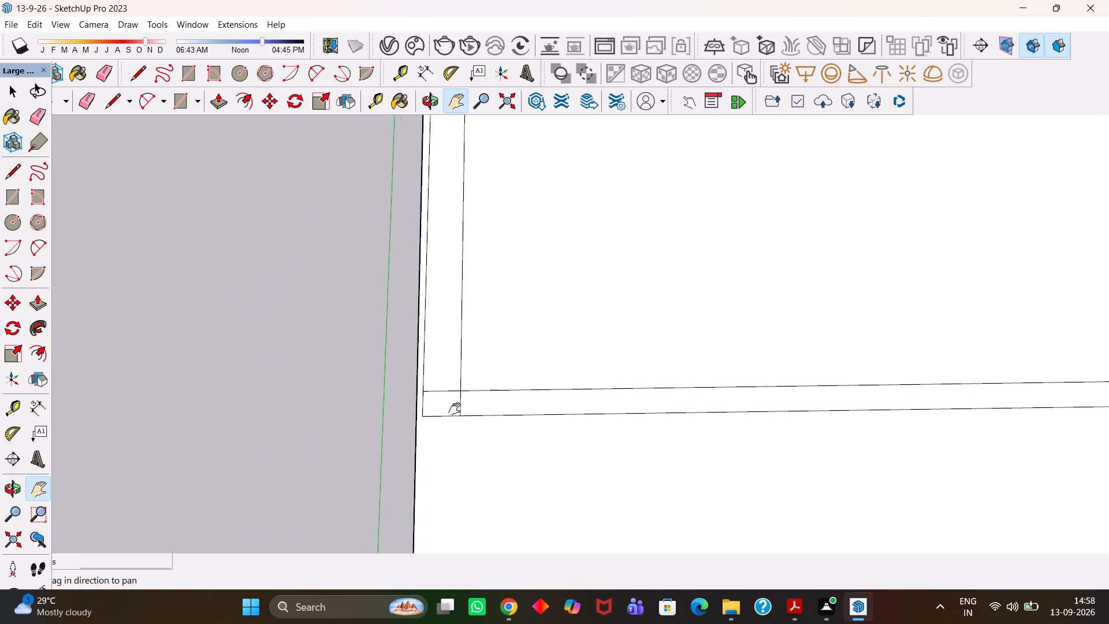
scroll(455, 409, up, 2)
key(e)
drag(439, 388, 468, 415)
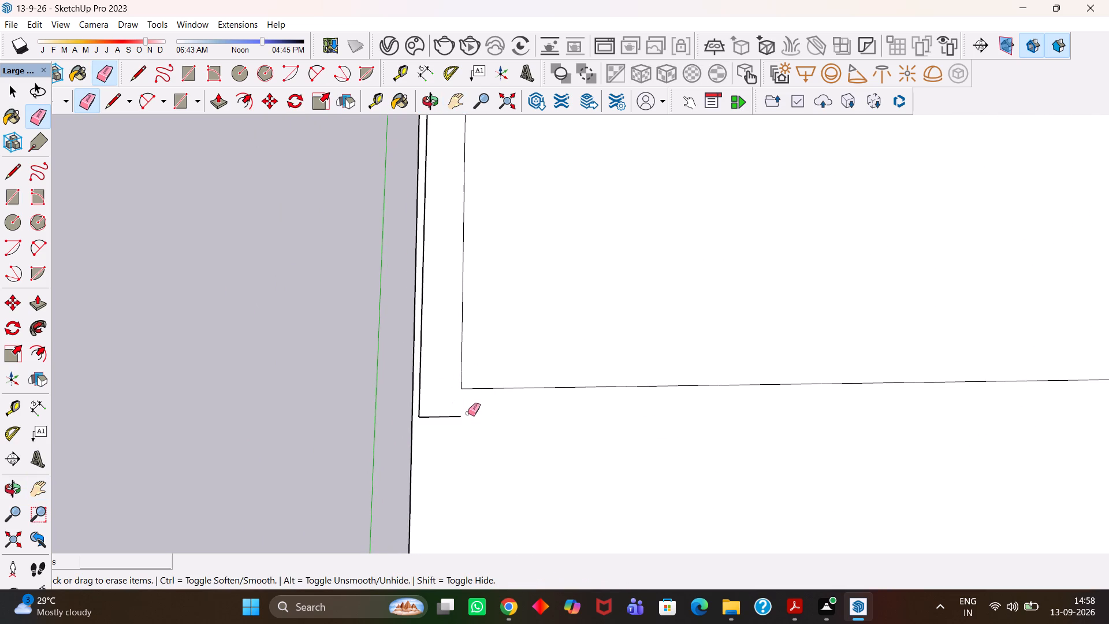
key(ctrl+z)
Examine the overall wall layout and the end rooms around the cross wall opening.
scroll(470, 410, down, 9)
key(h)
key(h)
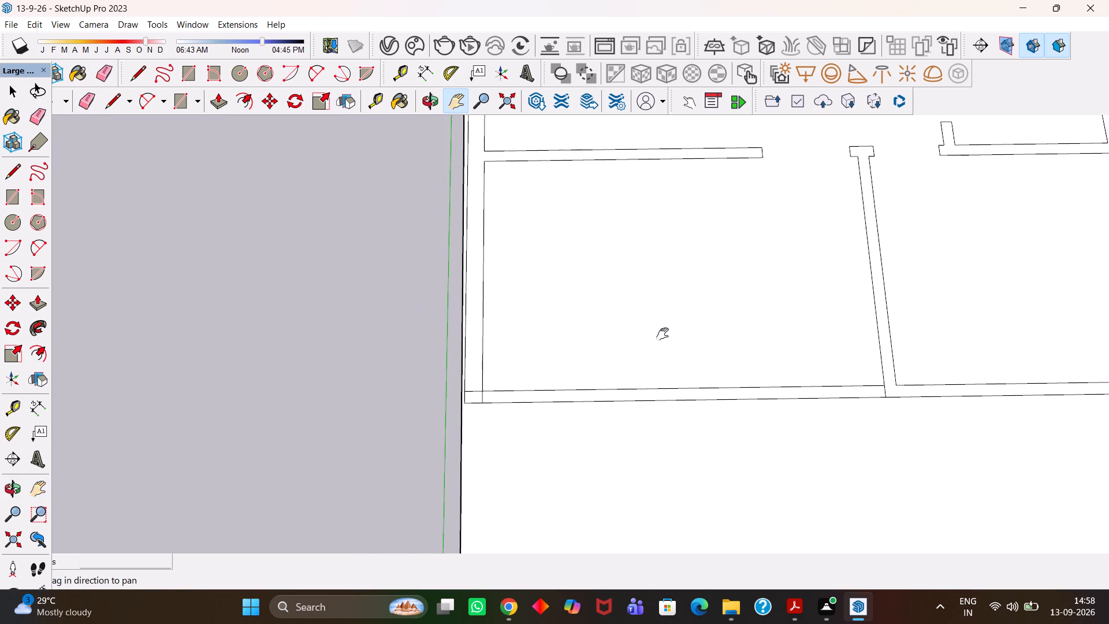
drag(669, 325, 535, 431)
scroll(586, 349, down, 4)
key(h)
drag(658, 313, 664, 361)
scroll(651, 340, up, 3)
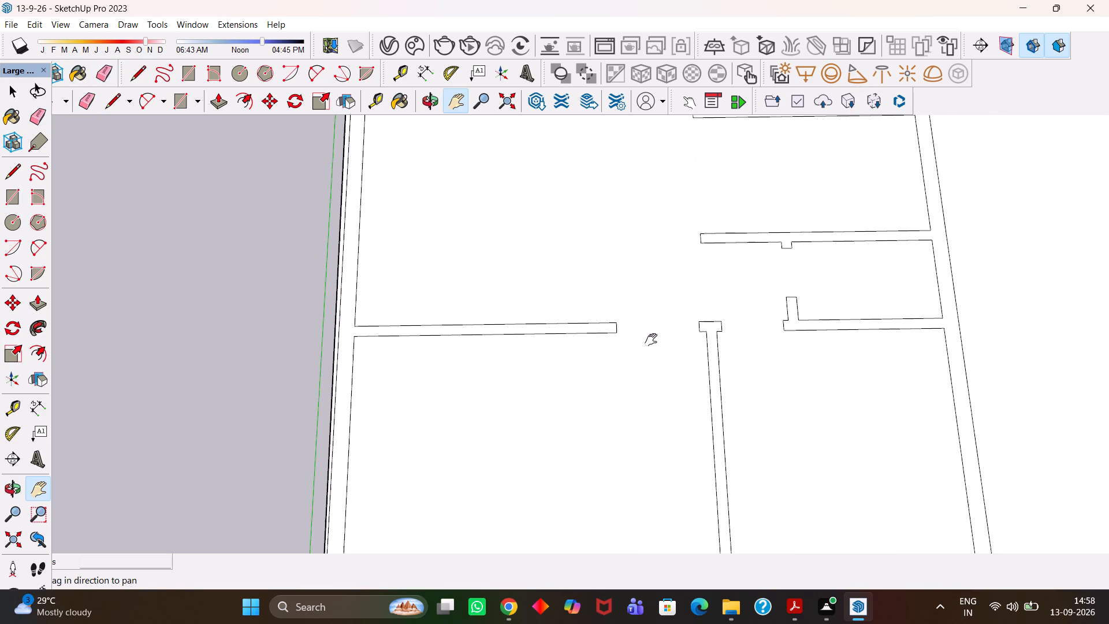
scroll(650, 339, up, 2)
scroll(647, 337, down, 11)
key(h)
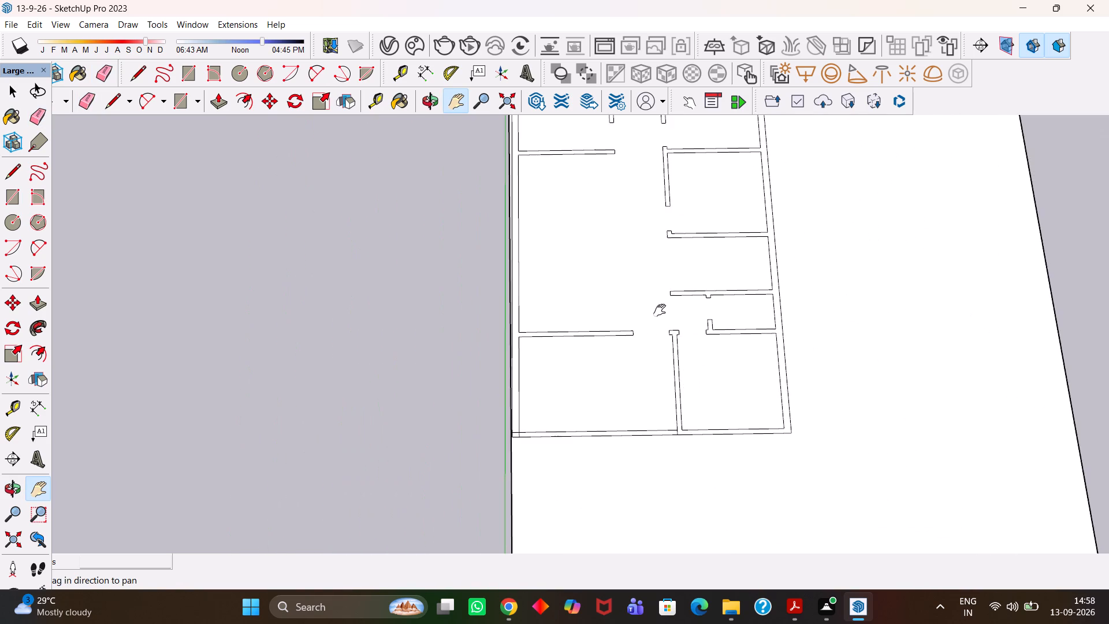
drag(660, 310, 662, 323)
scroll(656, 369, up, 3)
key(h)
scroll(634, 390, up, 2)
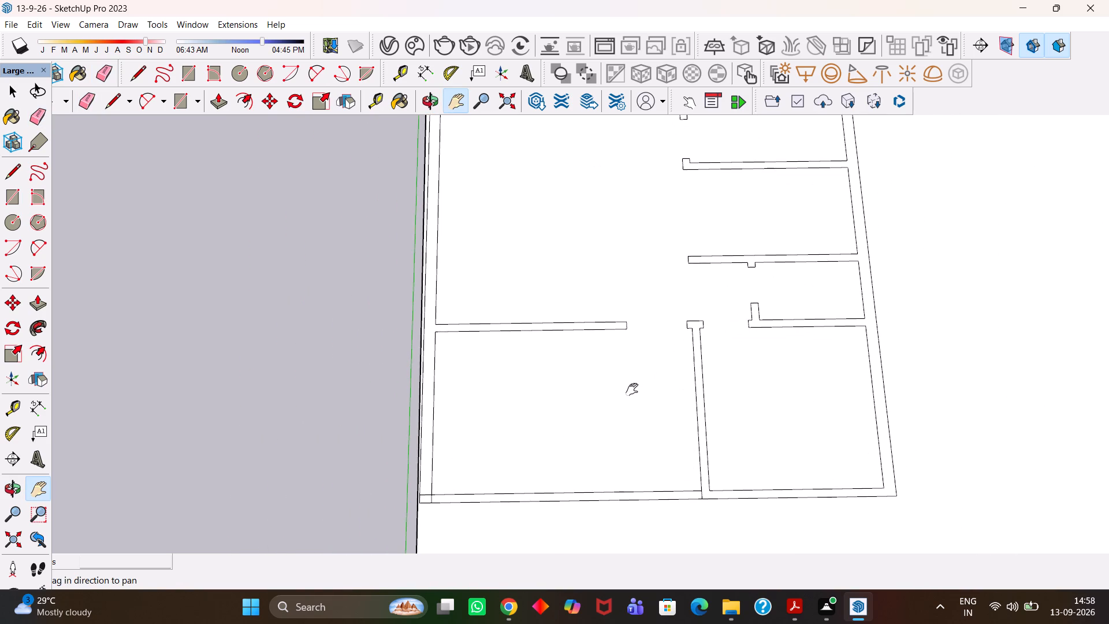
scroll(632, 389, up, 1)
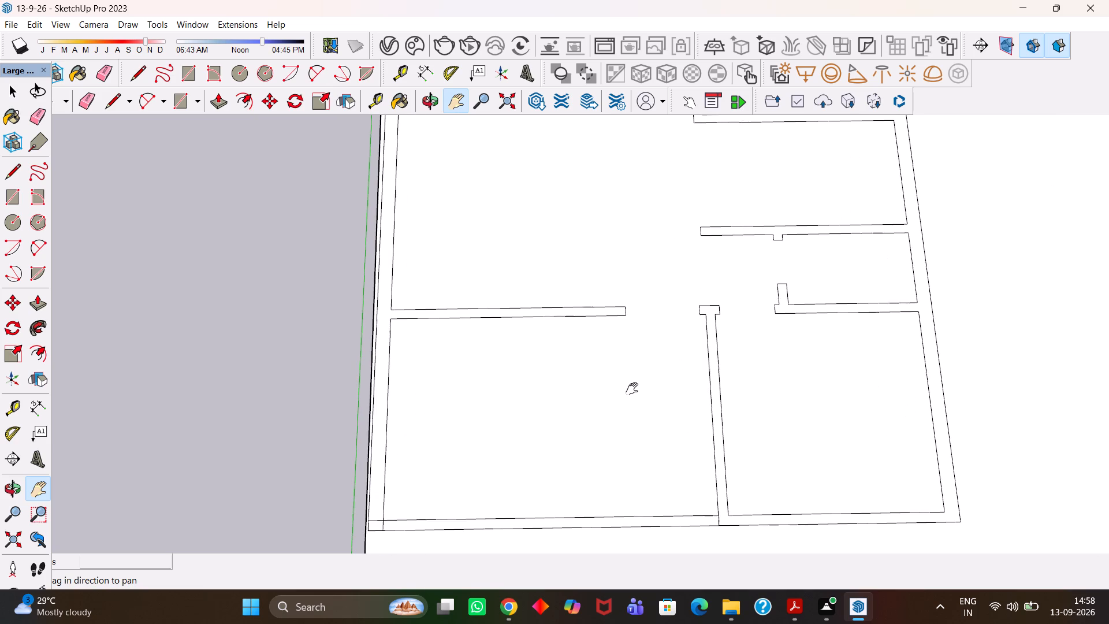
scroll(632, 389, up, 4)
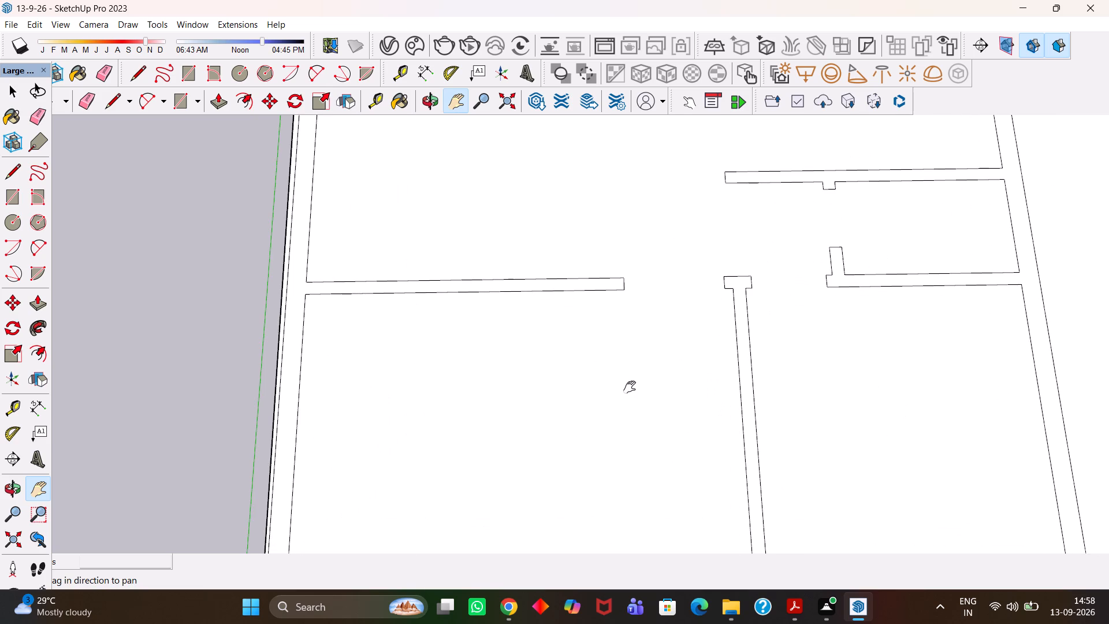
scroll(630, 387, up, 3)
key(h)
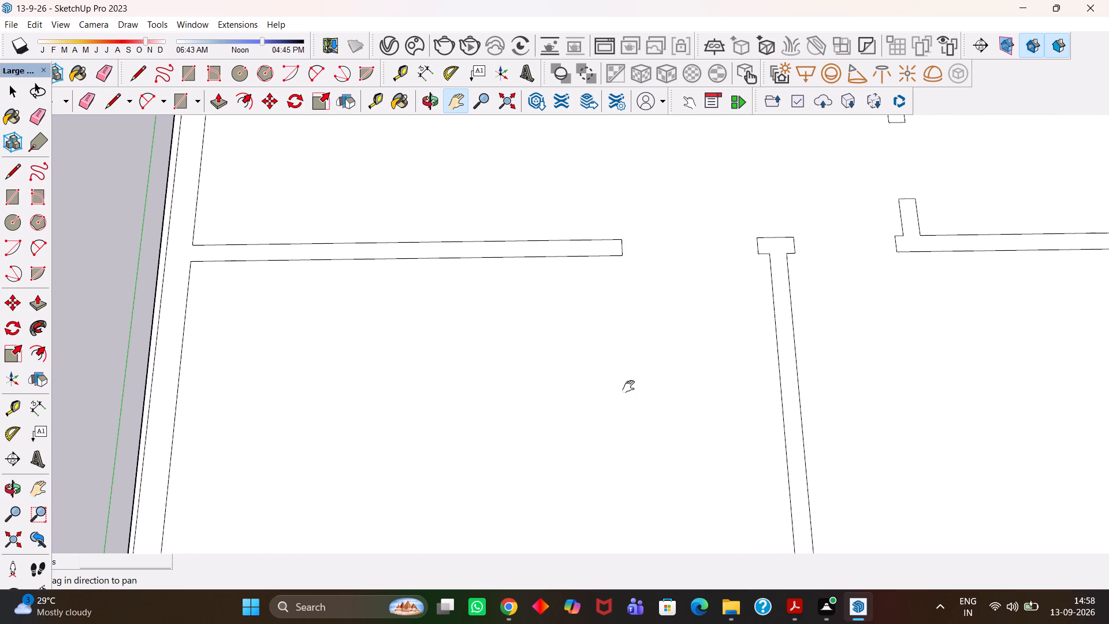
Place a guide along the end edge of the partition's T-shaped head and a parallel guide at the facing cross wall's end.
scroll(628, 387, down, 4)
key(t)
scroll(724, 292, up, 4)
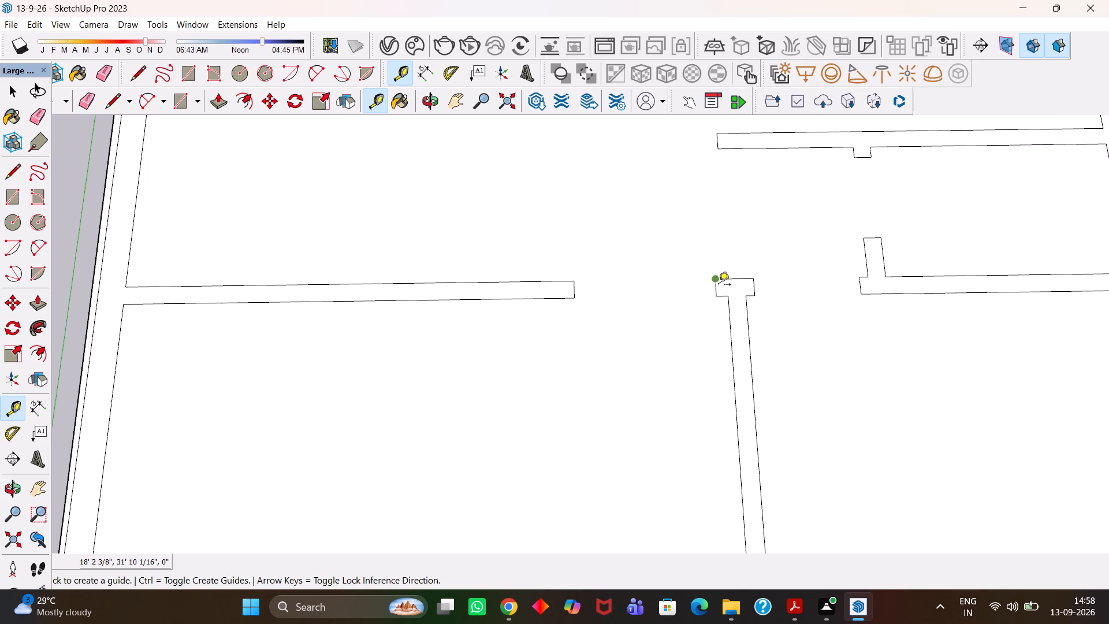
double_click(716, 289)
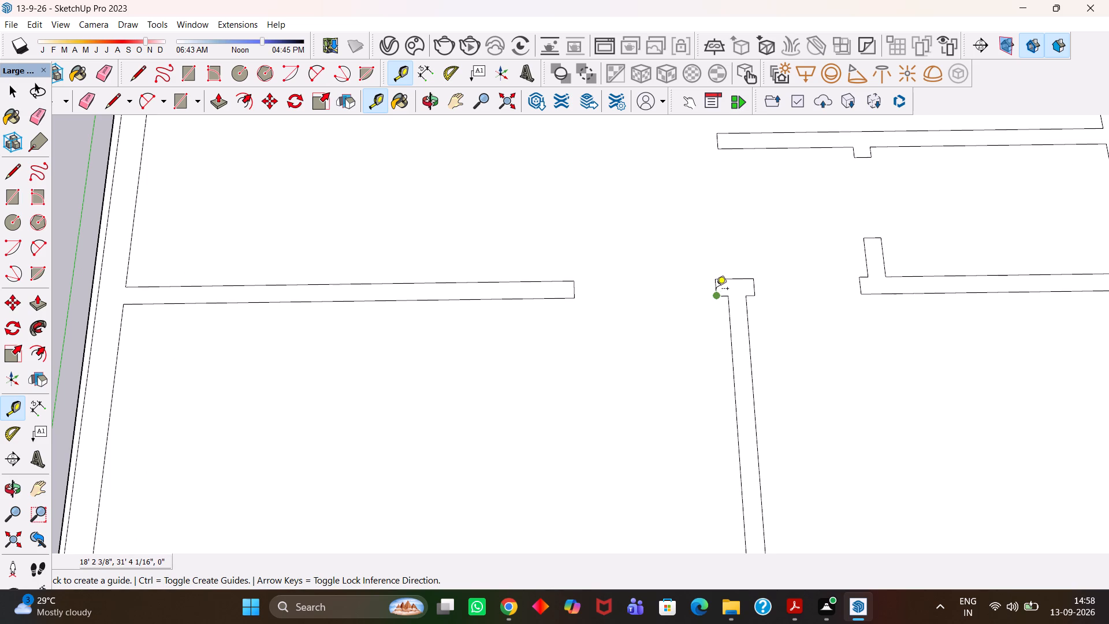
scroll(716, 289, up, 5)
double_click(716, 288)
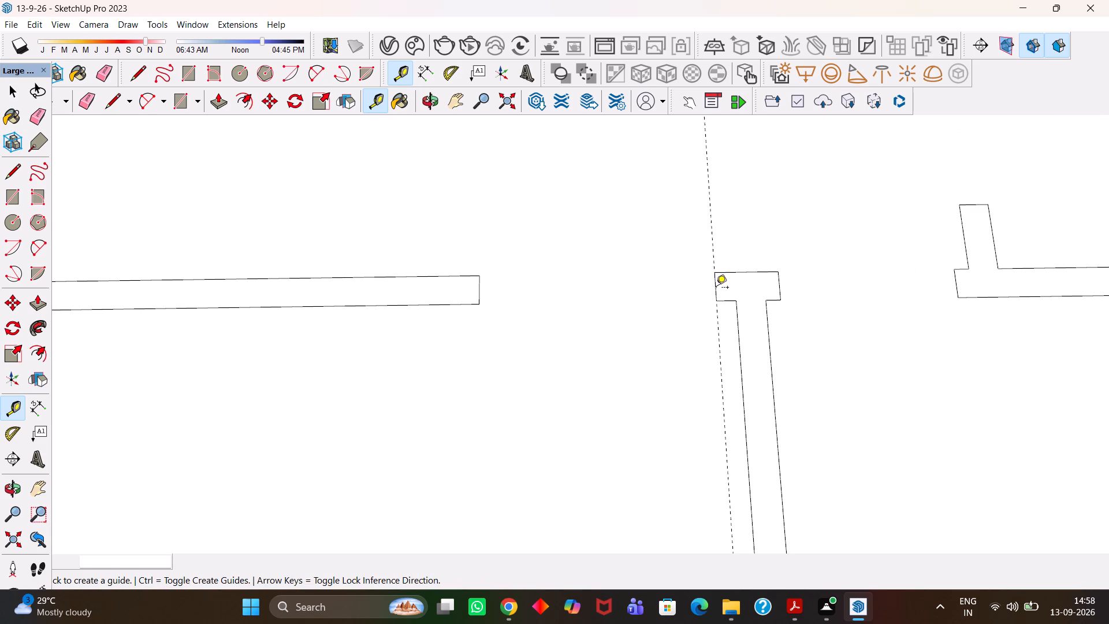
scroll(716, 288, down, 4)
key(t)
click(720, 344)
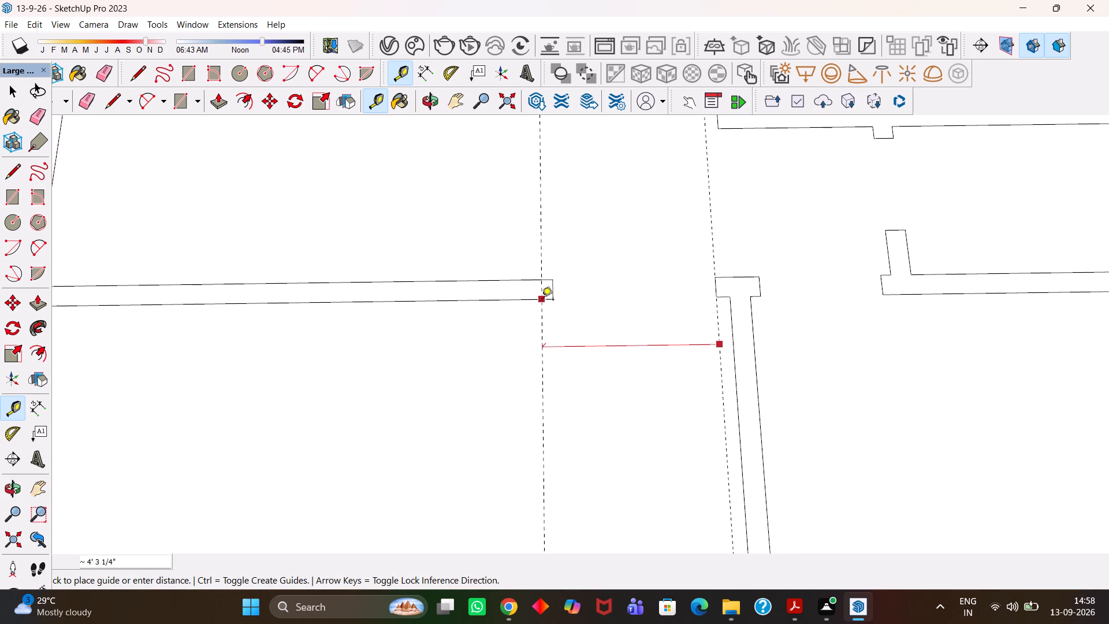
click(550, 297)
Examine how the two parallel guides run past the wall ends and openings along the length of the layout.
key(h)
scroll(564, 309, down, 10)
key(h)
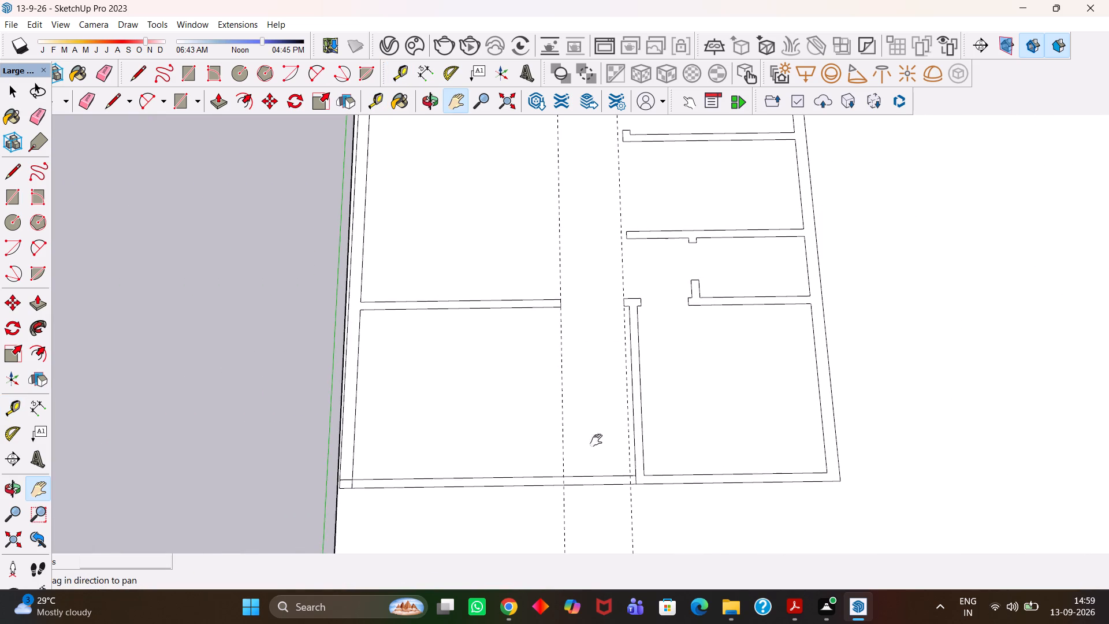
drag(596, 447, 554, 357)
scroll(556, 314, up, 3)
drag(548, 314, 606, 372)
scroll(606, 372, down, 3)
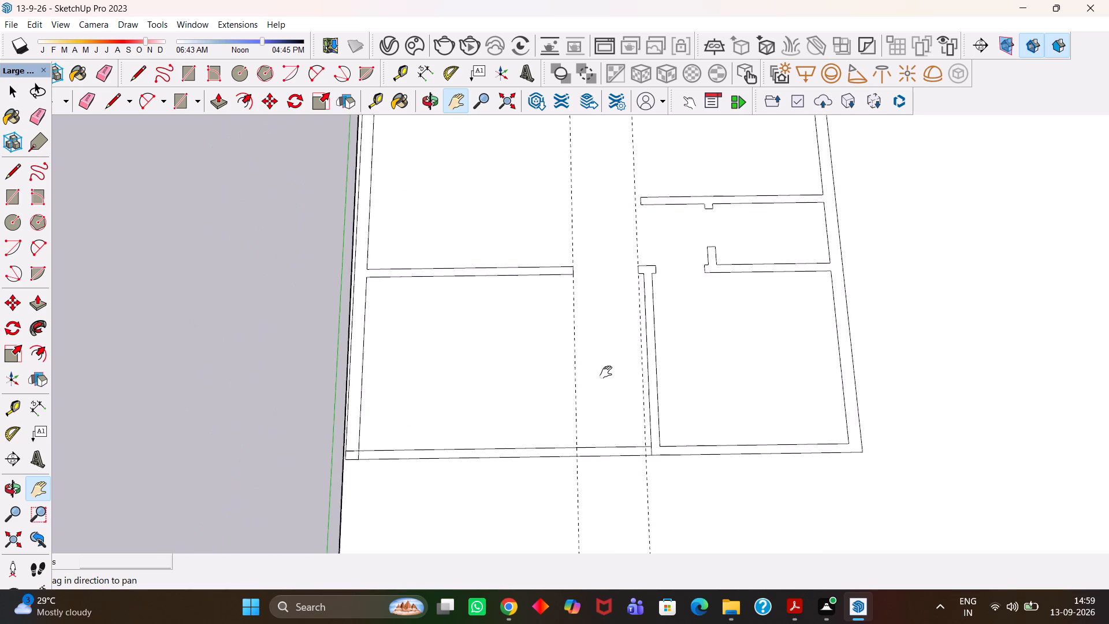
scroll(606, 372, down, 1)
drag(560, 306, 599, 389)
drag(584, 317, 542, 406)
scroll(562, 383, down, 3)
middle_drag(589, 361, 599, 383)
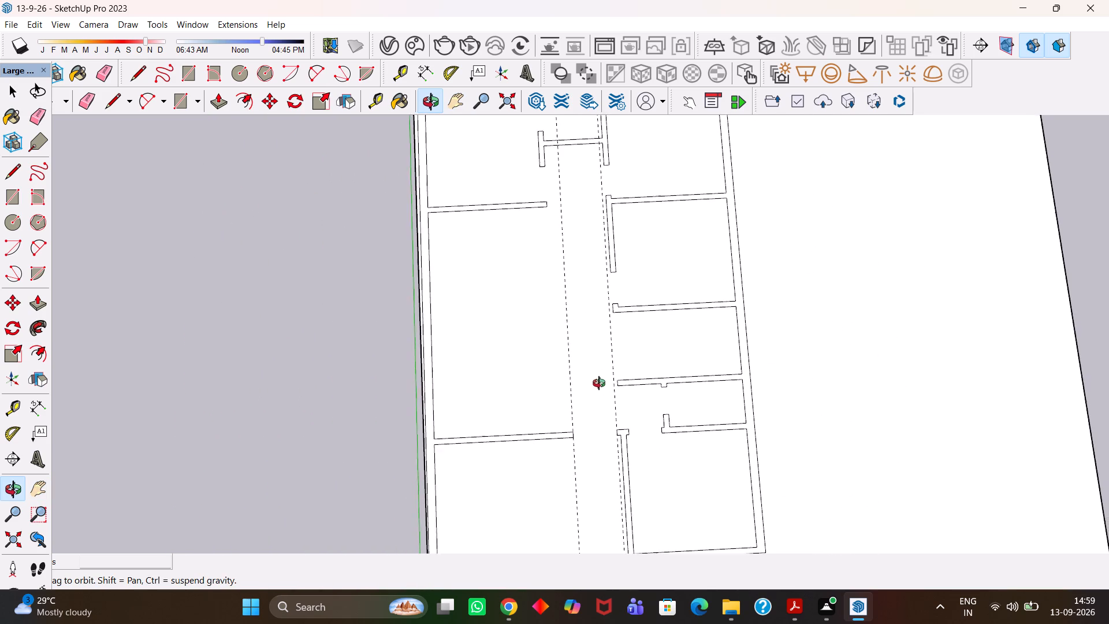
middle_drag(599, 383, 591, 384)
scroll(591, 384, up, 5)
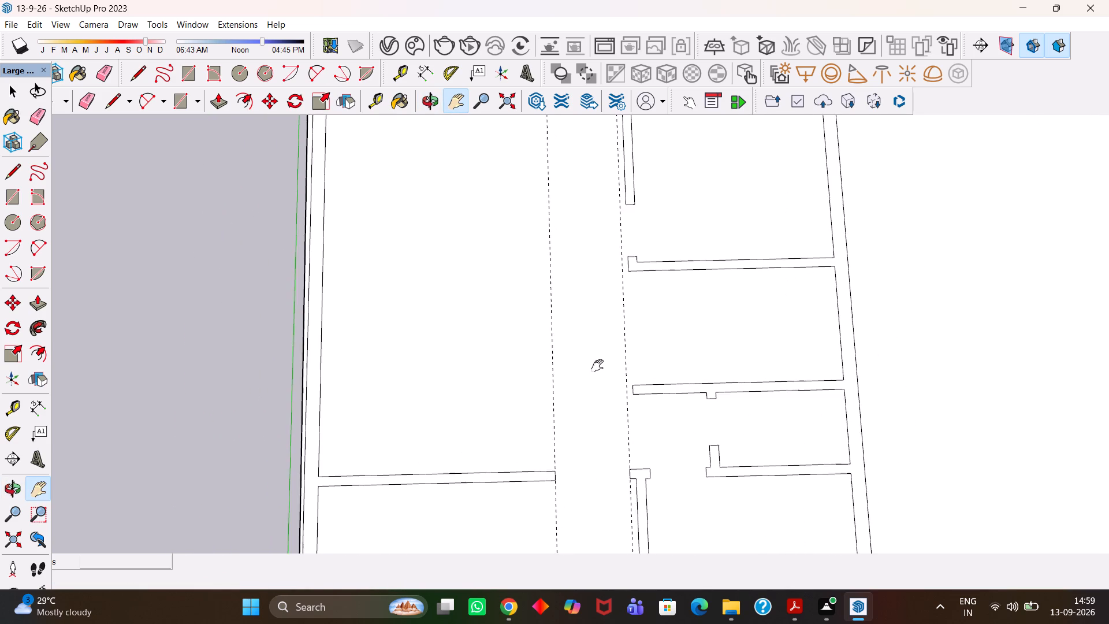
scroll(597, 366, down, 3)
key(h)
drag(596, 341, 596, 377)
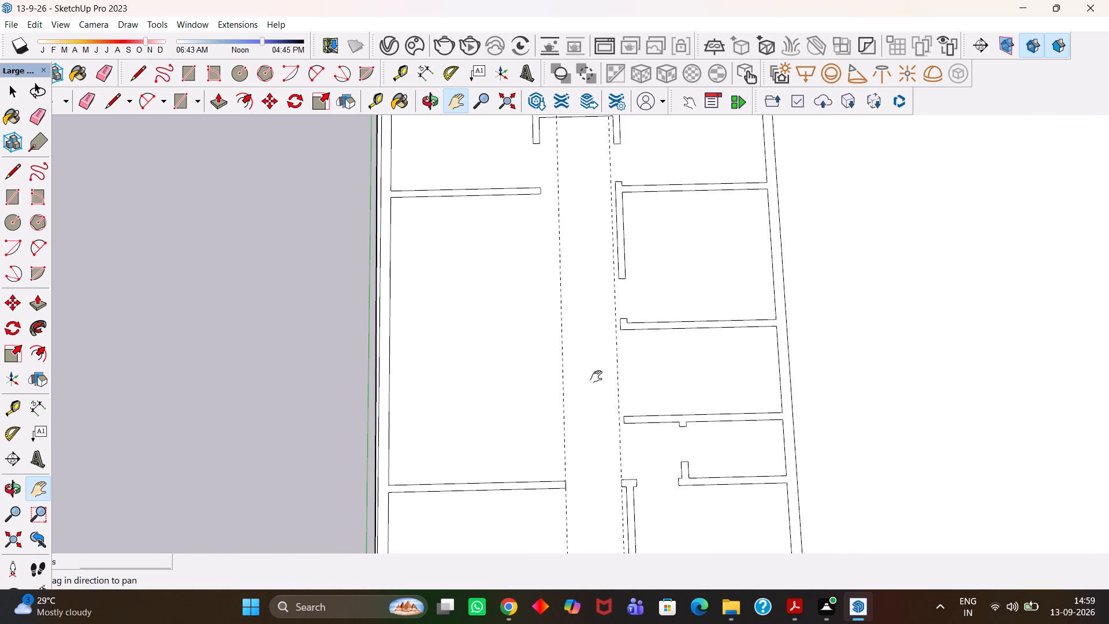
scroll(615, 340, up, 2)
scroll(615, 340, down, 2)
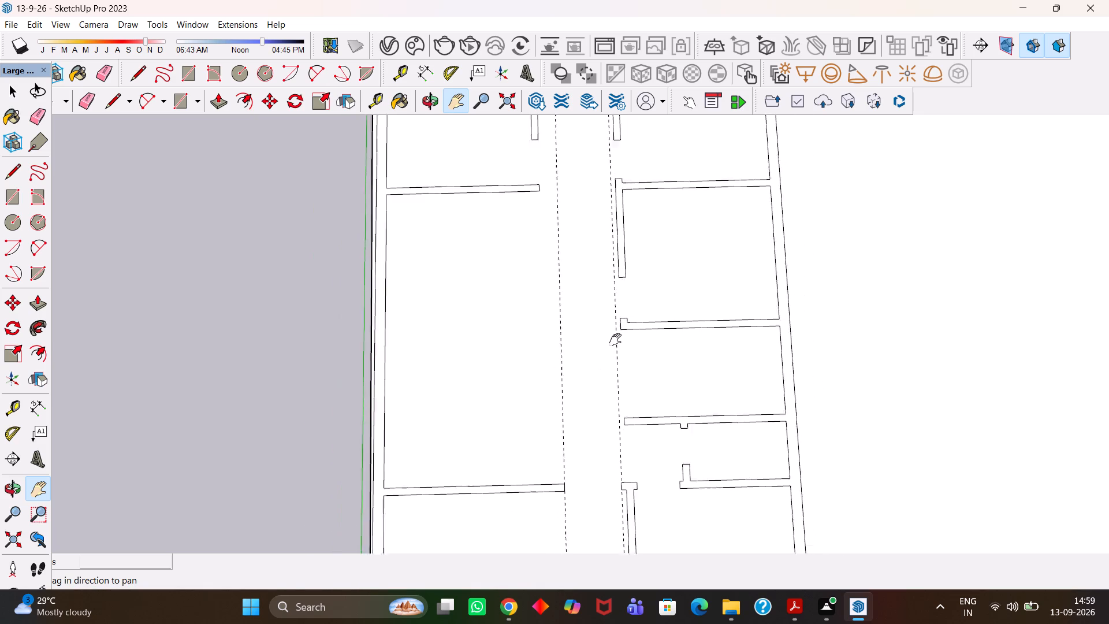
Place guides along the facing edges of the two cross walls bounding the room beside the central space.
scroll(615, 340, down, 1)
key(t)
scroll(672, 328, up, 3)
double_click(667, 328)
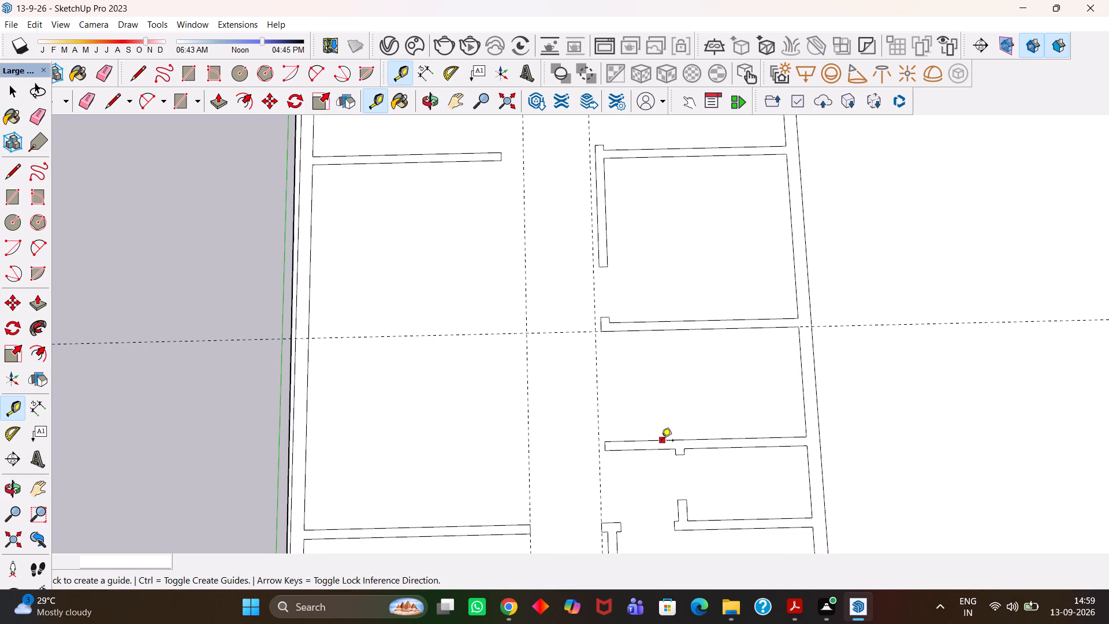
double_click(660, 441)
Examine where the crosswise guides meet the lengthwise guides across the central space.
key(h)
scroll(601, 397, down, 4)
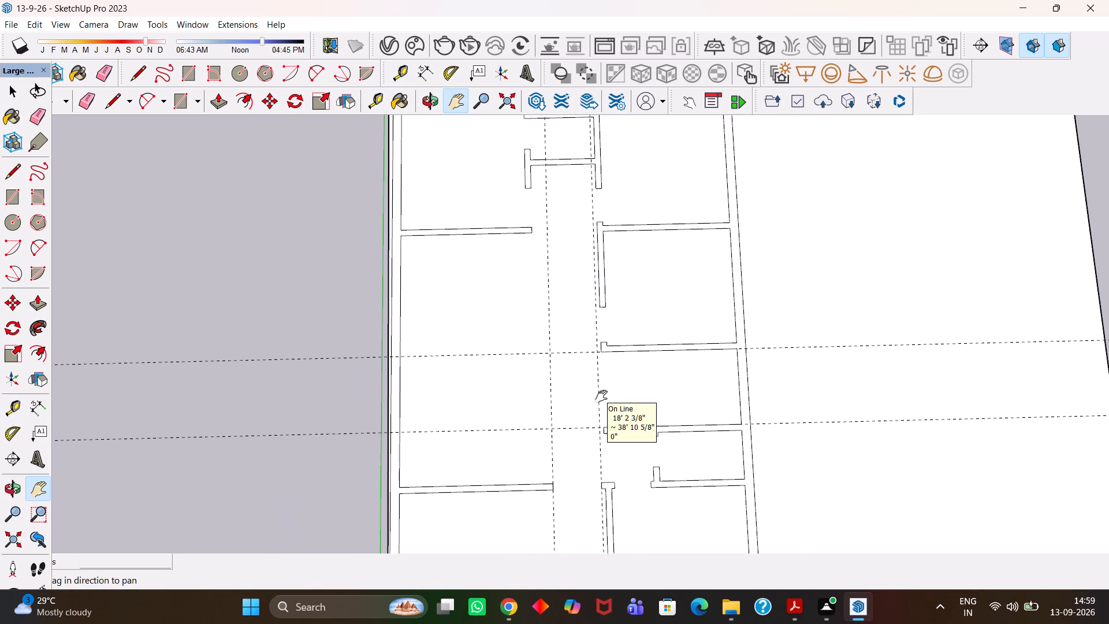
key(h)
scroll(567, 374, up, 3)
key(h)
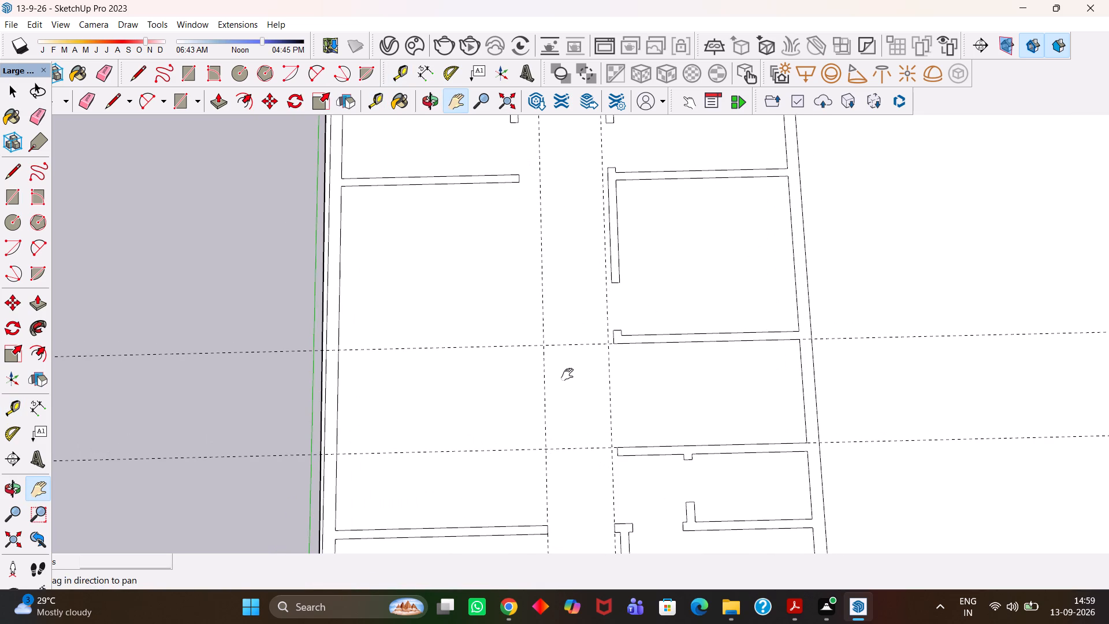
scroll(567, 374, up, 4)
scroll(567, 374, down, 4)
scroll(567, 374, up, 3)
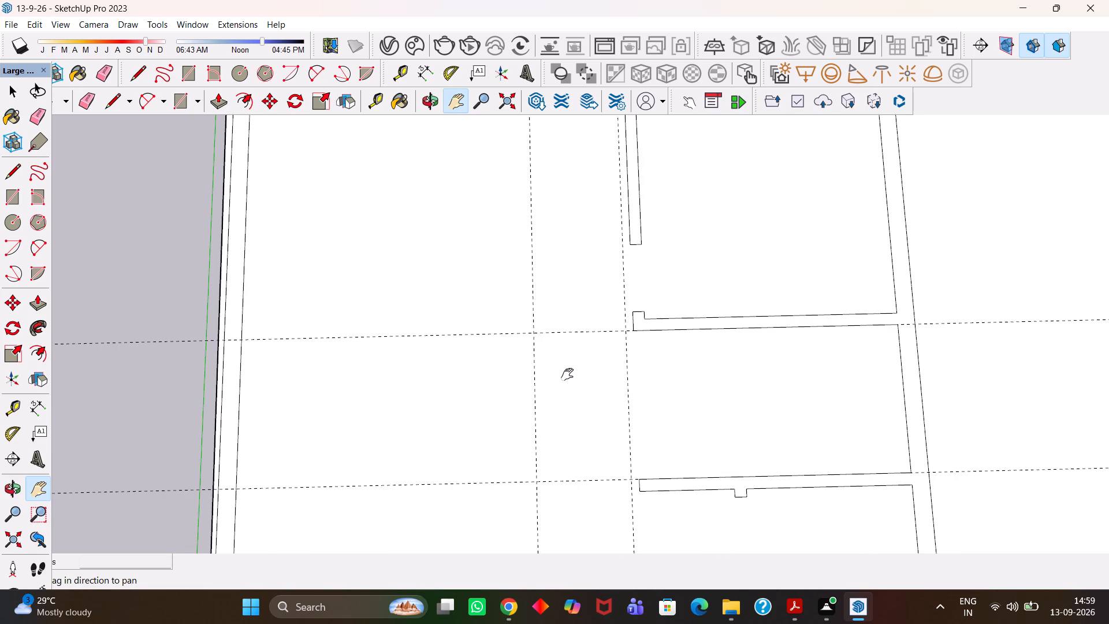
scroll(567, 374, down, 8)
scroll(563, 401, up, 3)
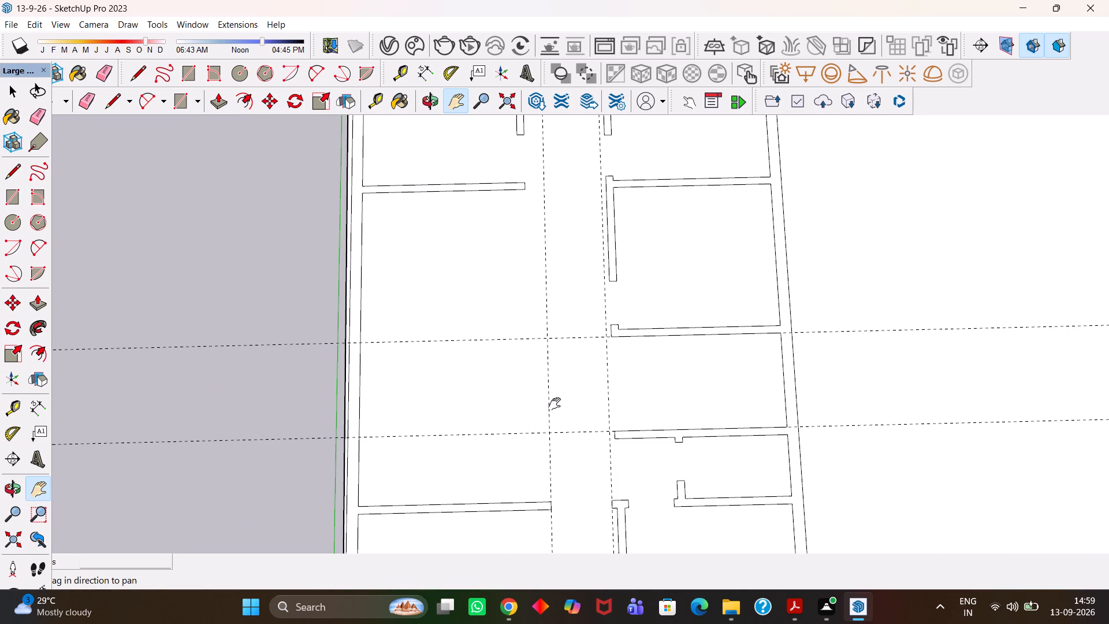
scroll(554, 404, up, 3)
scroll(554, 404, down, 5)
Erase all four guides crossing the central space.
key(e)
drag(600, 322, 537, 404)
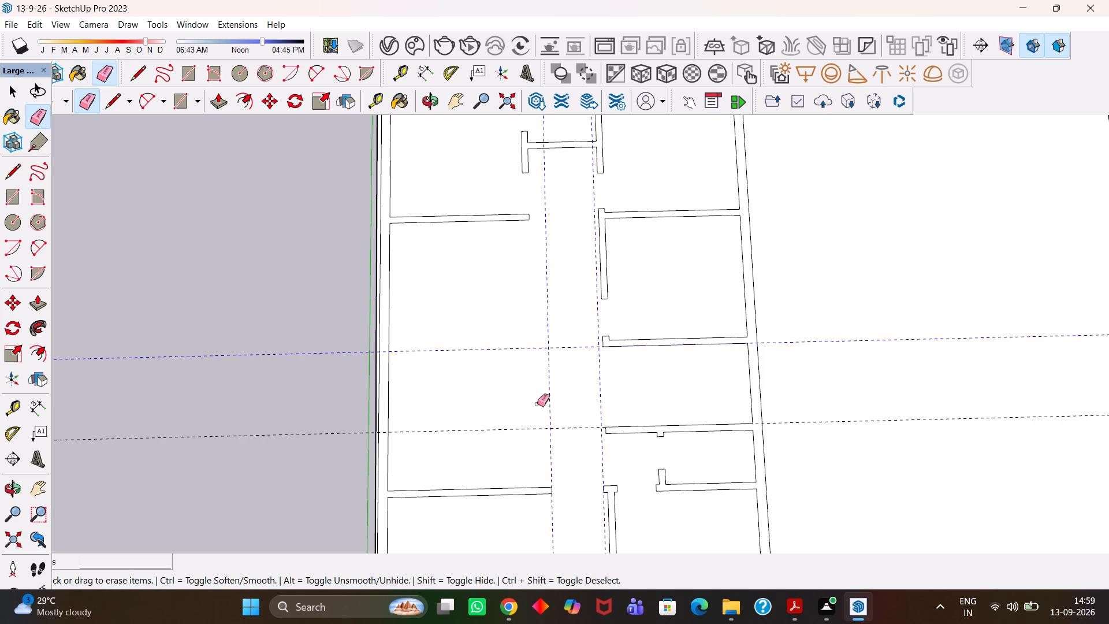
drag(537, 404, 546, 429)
Erase the dividing line where the partition between the two end rooms joins the outer wall.
key(h)
scroll(539, 410, down, 5)
drag(554, 396, 562, 328)
key(h)
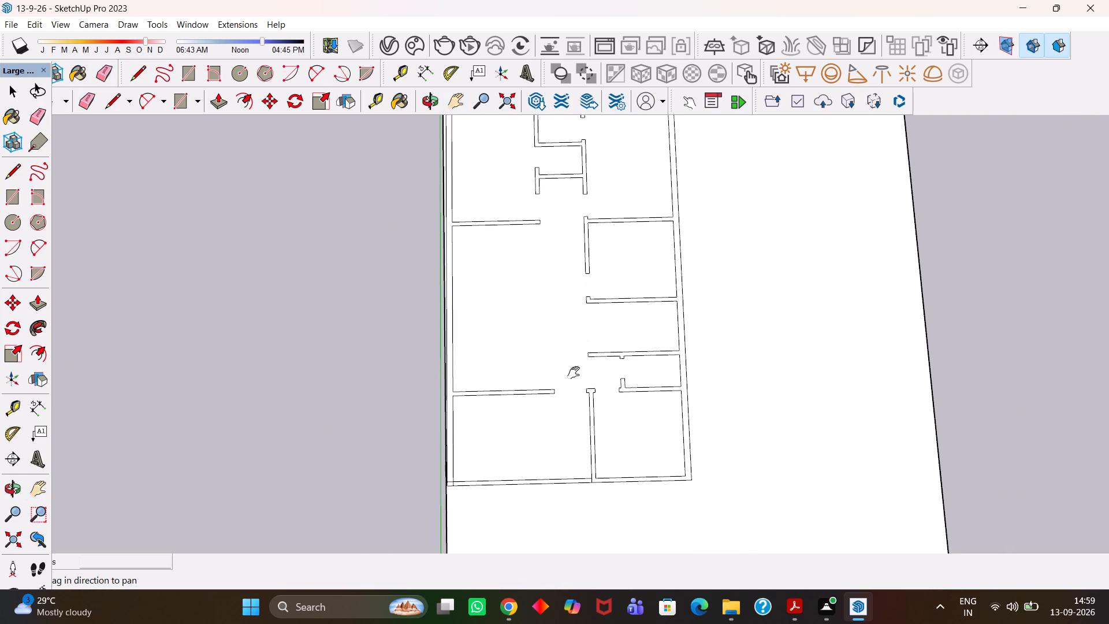
drag(600, 444, 591, 392)
scroll(586, 417, up, 15)
key(e)
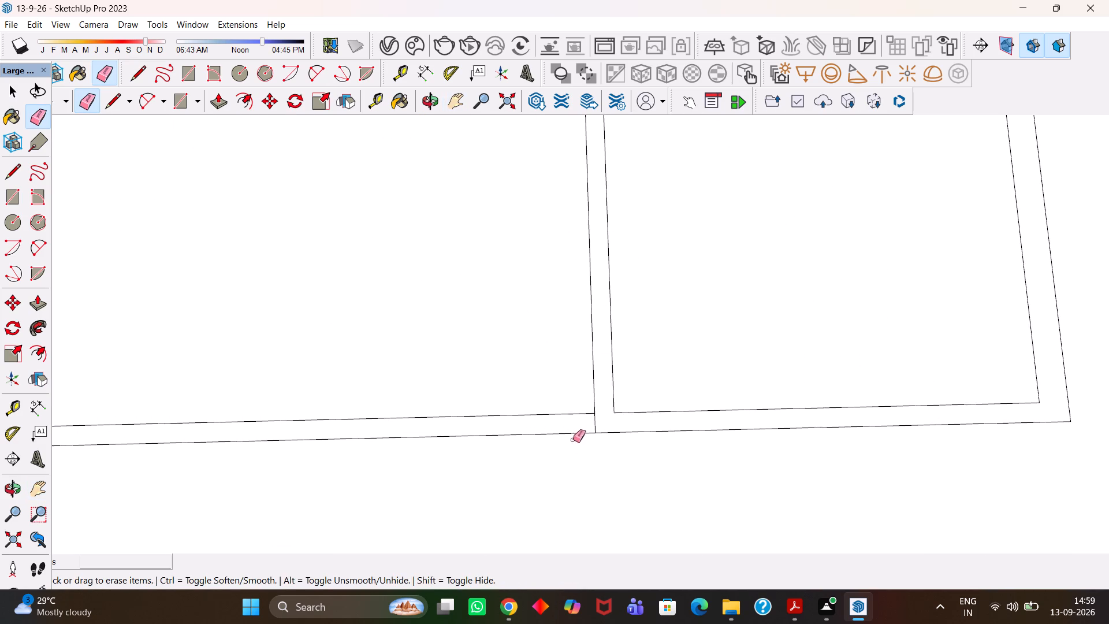
click(594, 421)
Examine the wall layout from the end rooms through the central rooms and back to the partition junction.
key(h)
scroll(600, 423, down, 9)
drag(631, 395, 627, 410)
scroll(340, 438, up, 4)
scroll(374, 426, down, 5)
drag(570, 338, 570, 455)
scroll(645, 363, up, 3)
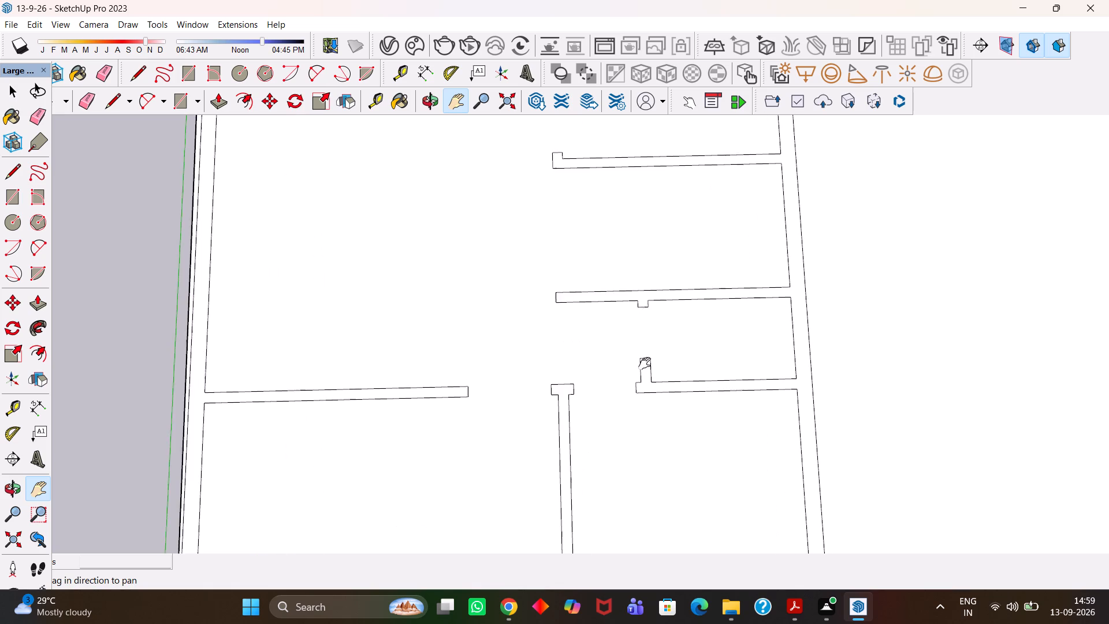
scroll(645, 363, up, 4)
scroll(645, 363, down, 5)
drag(657, 311, 661, 384)
drag(610, 307, 619, 459)
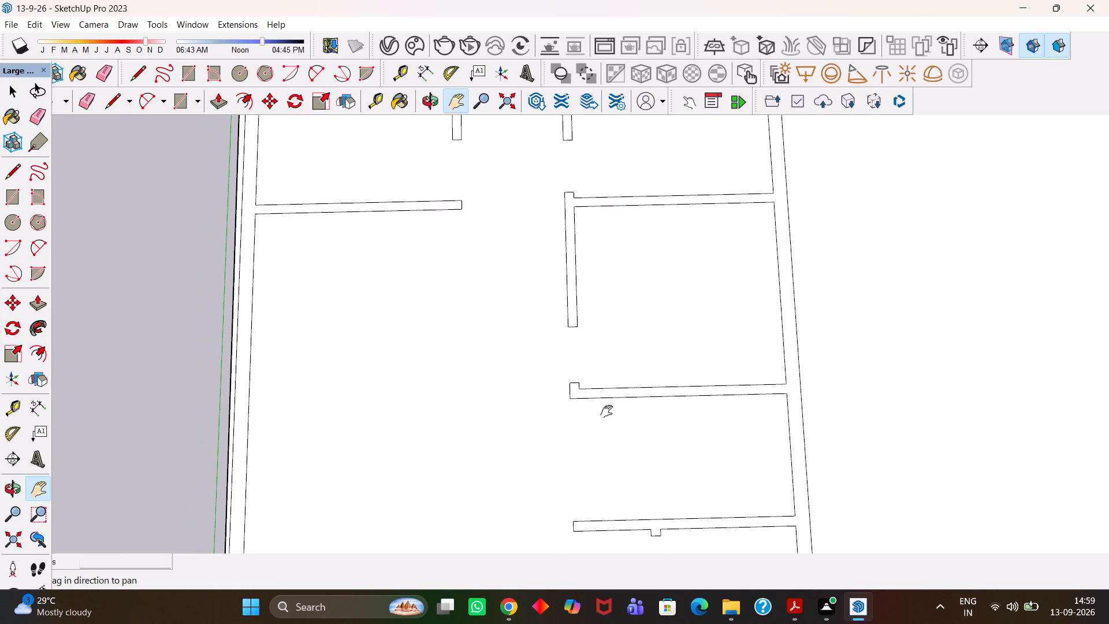
scroll(574, 349, down, 4)
drag(564, 317, 579, 467)
drag(563, 350, 565, 398)
scroll(568, 419, up, 2)
drag(567, 476, 546, 333)
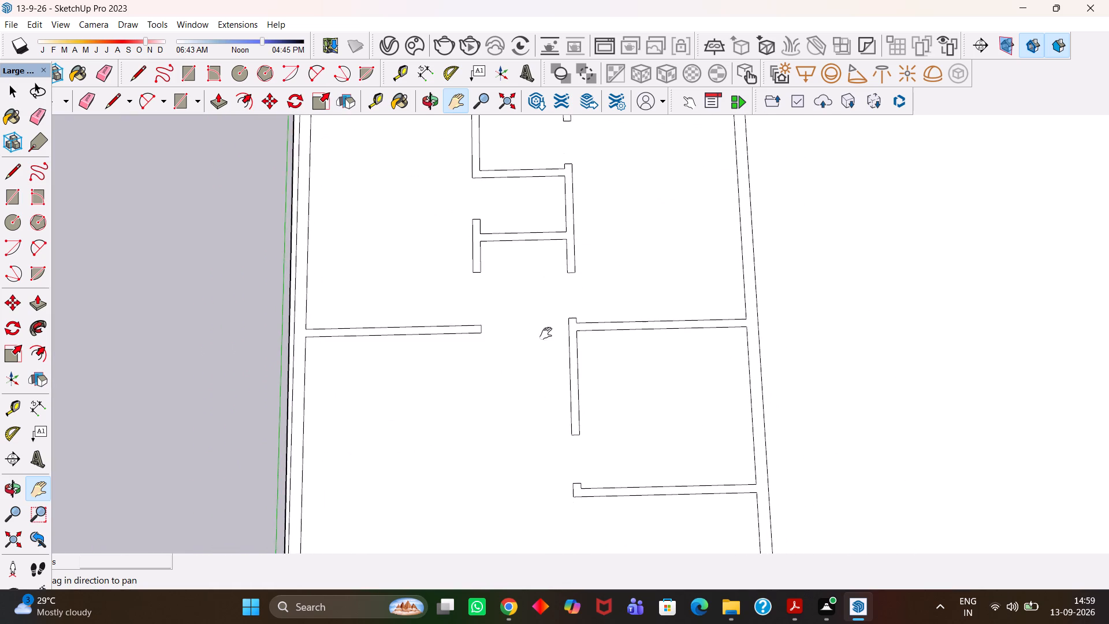
drag(556, 484, 552, 307)
drag(553, 446, 558, 331)
drag(565, 466, 557, 317)
drag(574, 429, 572, 344)
drag(548, 304, 553, 434)
scroll(568, 388, up, 2)
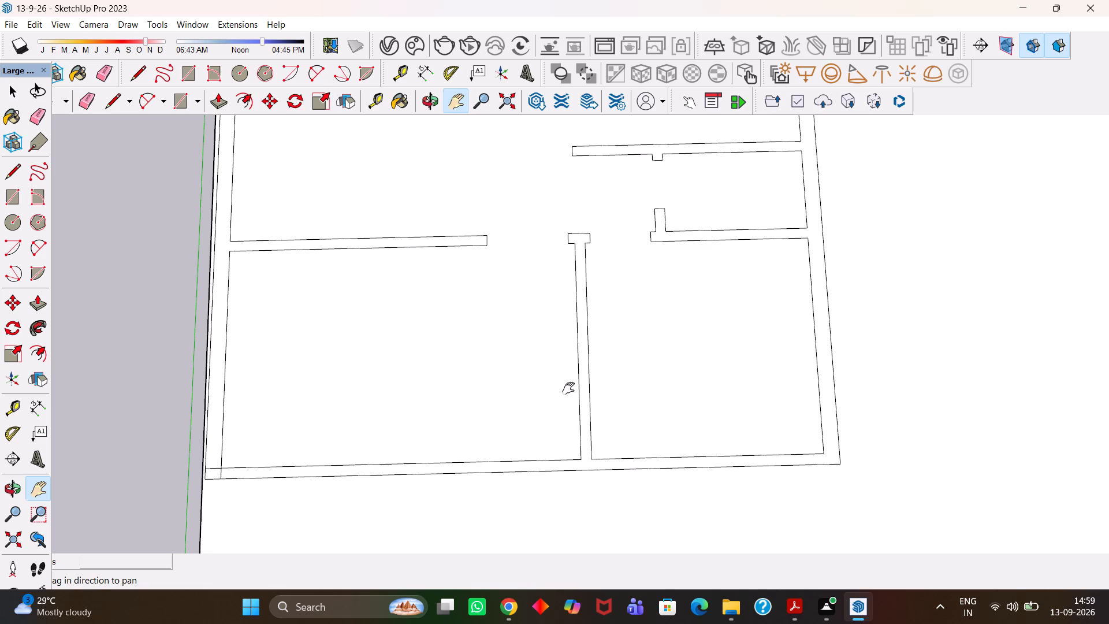
key(h)
scroll(568, 388, down, 4)
drag(570, 357, 594, 442)
drag(576, 373, 584, 413)
scroll(593, 462, up, 2)
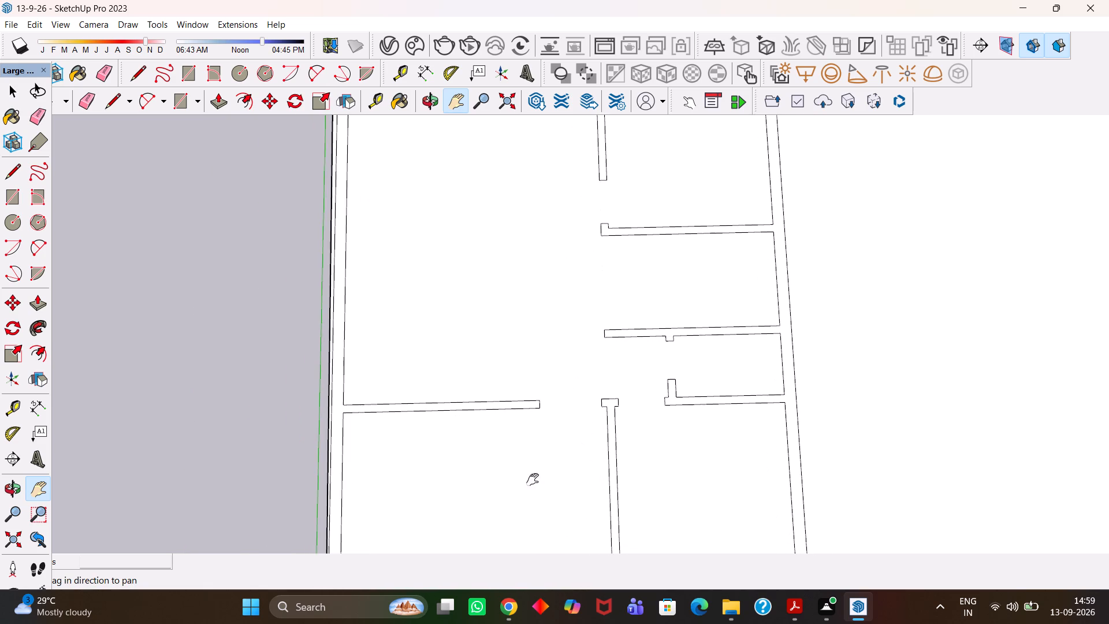
drag(539, 473, 577, 363)
scroll(577, 372, down, 3)
drag(664, 404, 512, 414)
scroll(512, 341, up, 2)
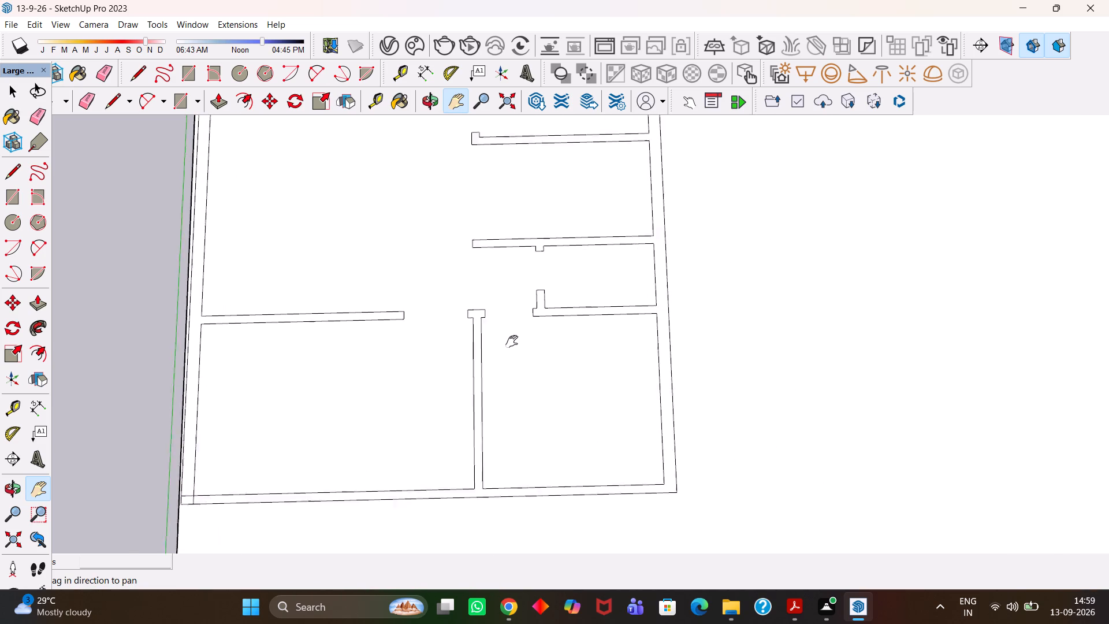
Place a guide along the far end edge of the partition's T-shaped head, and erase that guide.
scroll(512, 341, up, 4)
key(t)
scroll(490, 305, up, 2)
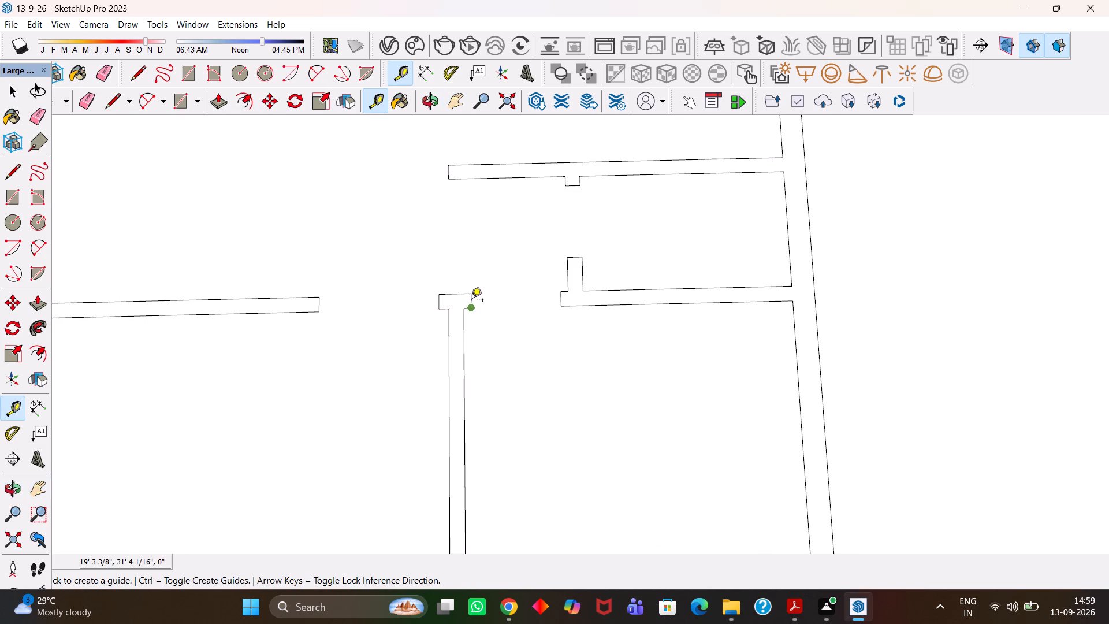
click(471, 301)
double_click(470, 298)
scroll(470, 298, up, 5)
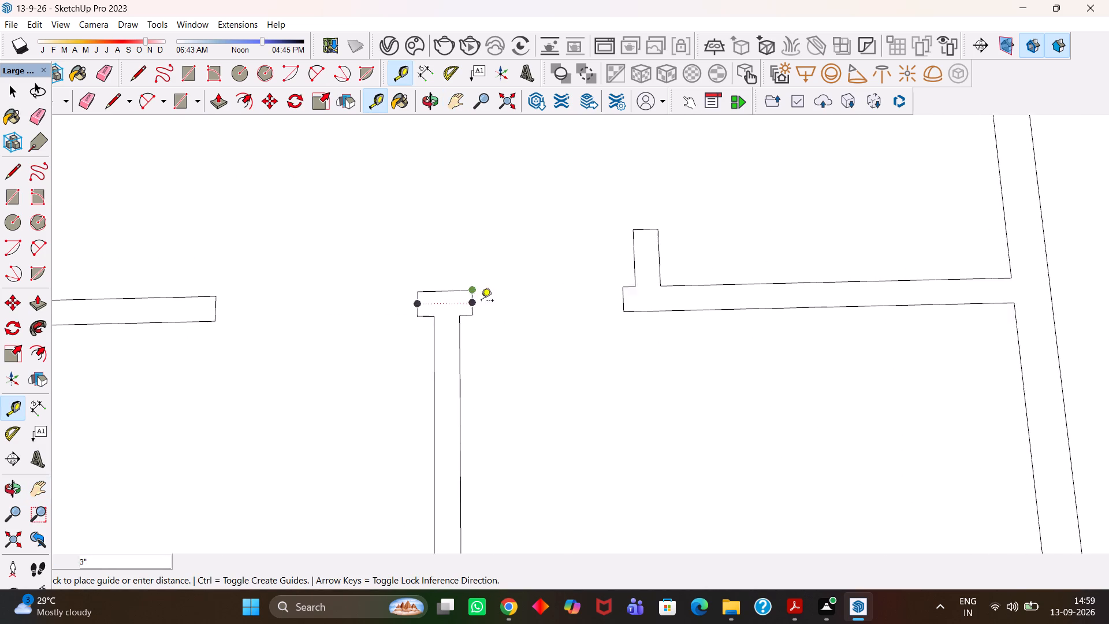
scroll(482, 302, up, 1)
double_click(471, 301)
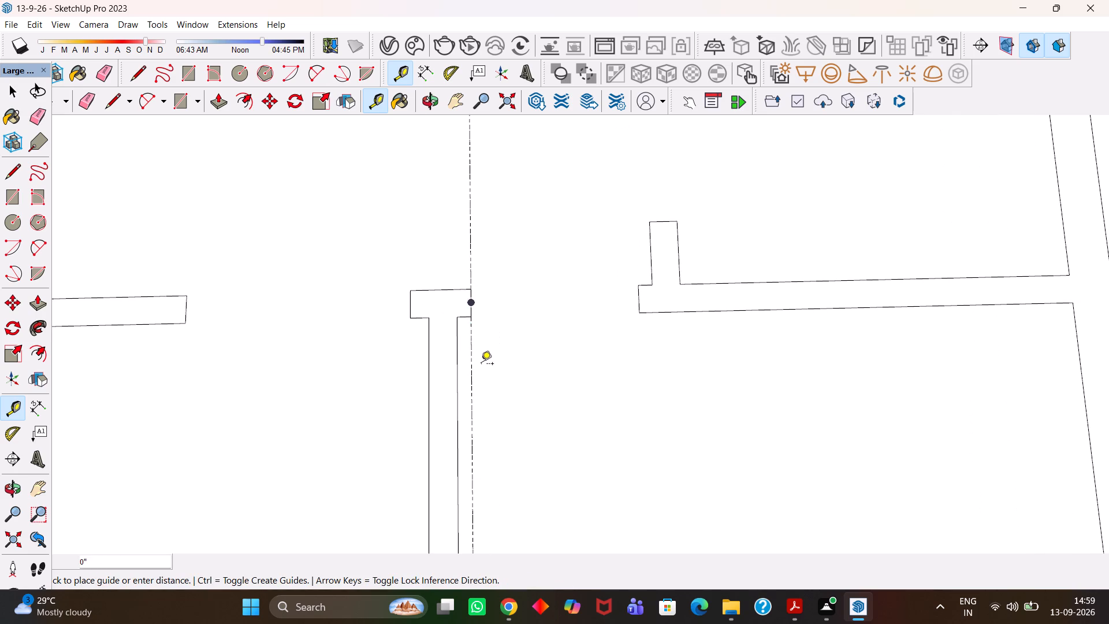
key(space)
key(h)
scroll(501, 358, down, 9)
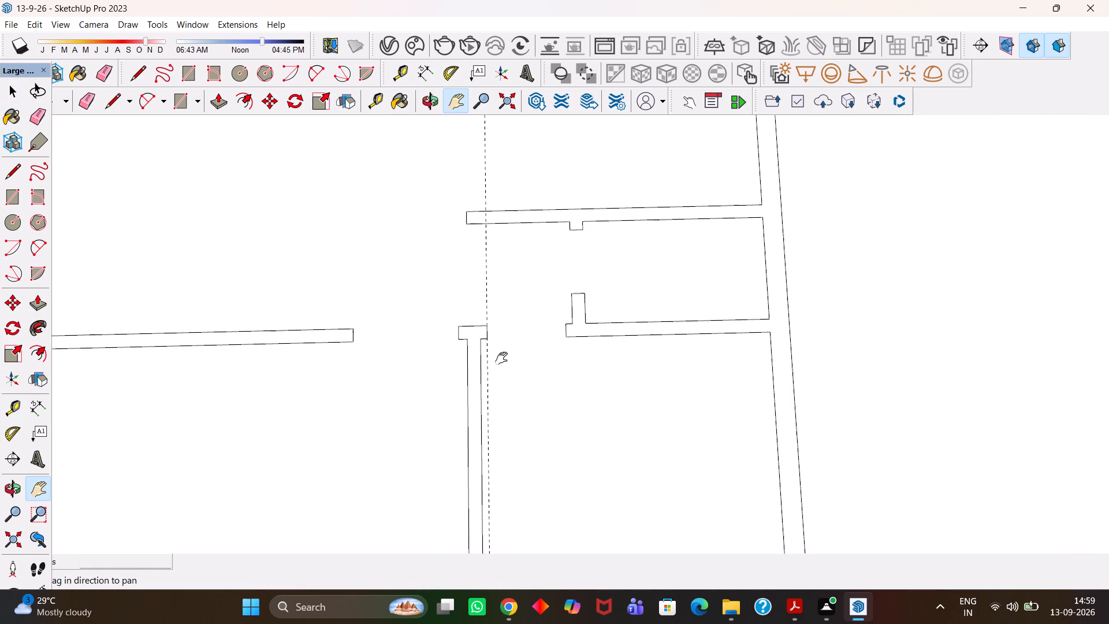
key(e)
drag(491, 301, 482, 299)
Examine the openings and short wall stubs around the small room beside the partition's T-shaped head.
key(h)
scroll(489, 306, down, 3)
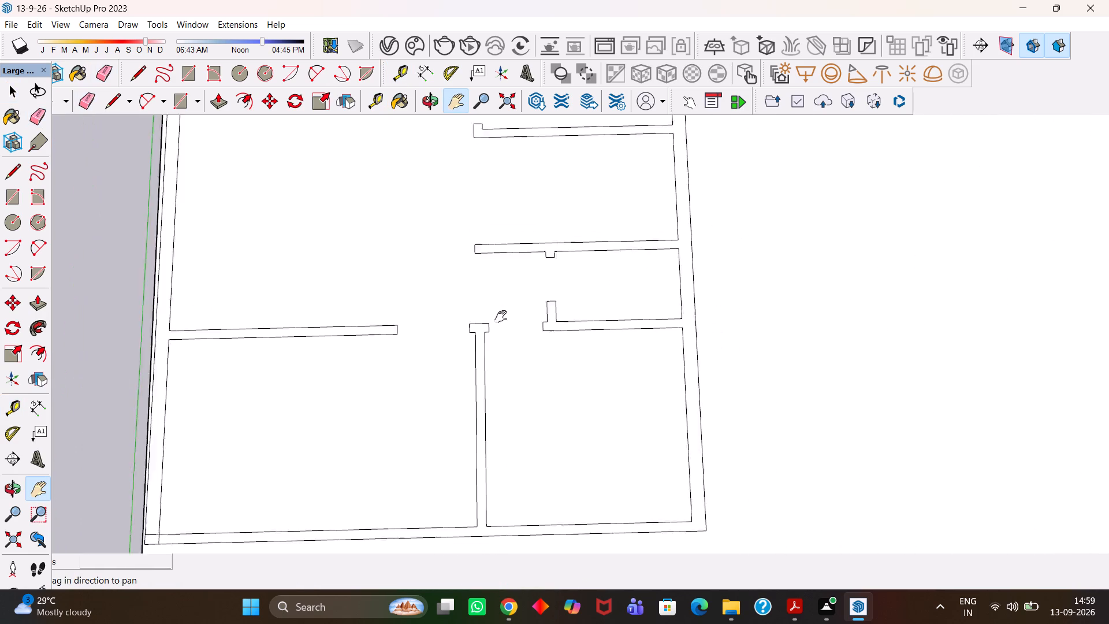
scroll(501, 317, down, 6)
scroll(519, 354, up, 7)
scroll(519, 354, down, 4)
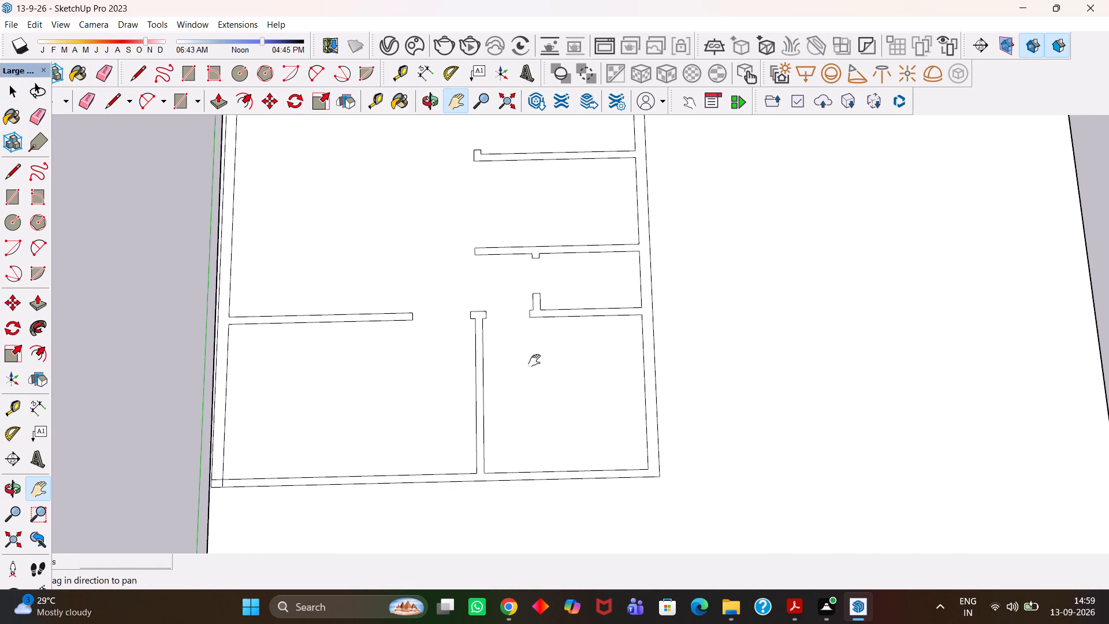
scroll(534, 361, up, 2)
key(h)
scroll(534, 361, down, 3)
drag(531, 333, 579, 393)
scroll(575, 339, up, 3)
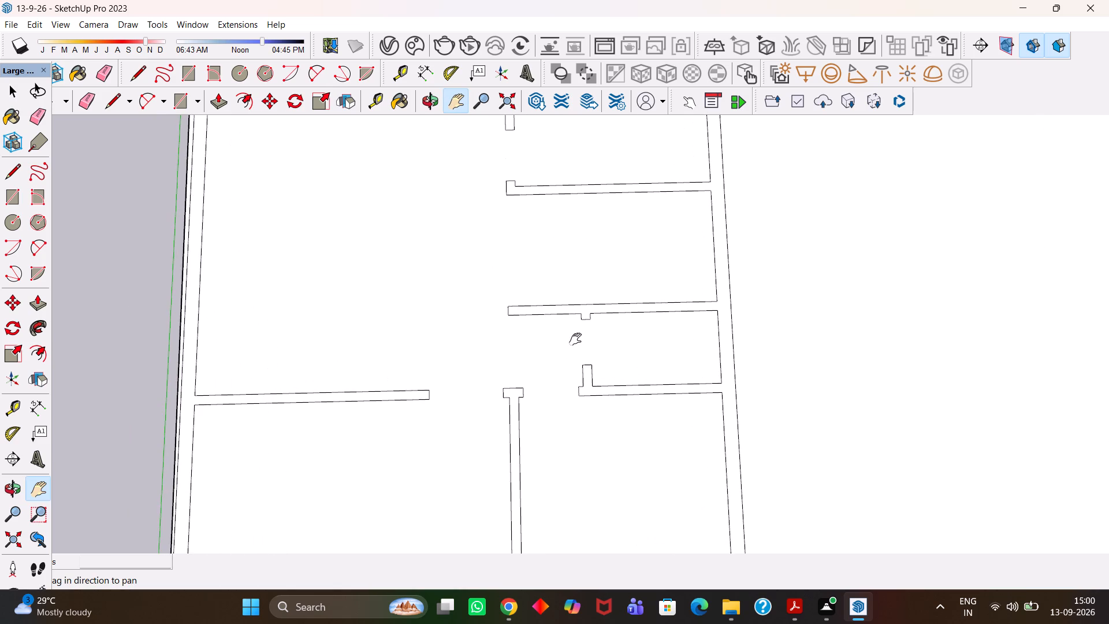
scroll(575, 339, up, 4)
key(h)
scroll(575, 339, down, 4)
middle_click(604, 358)
scroll(605, 353, up, 1)
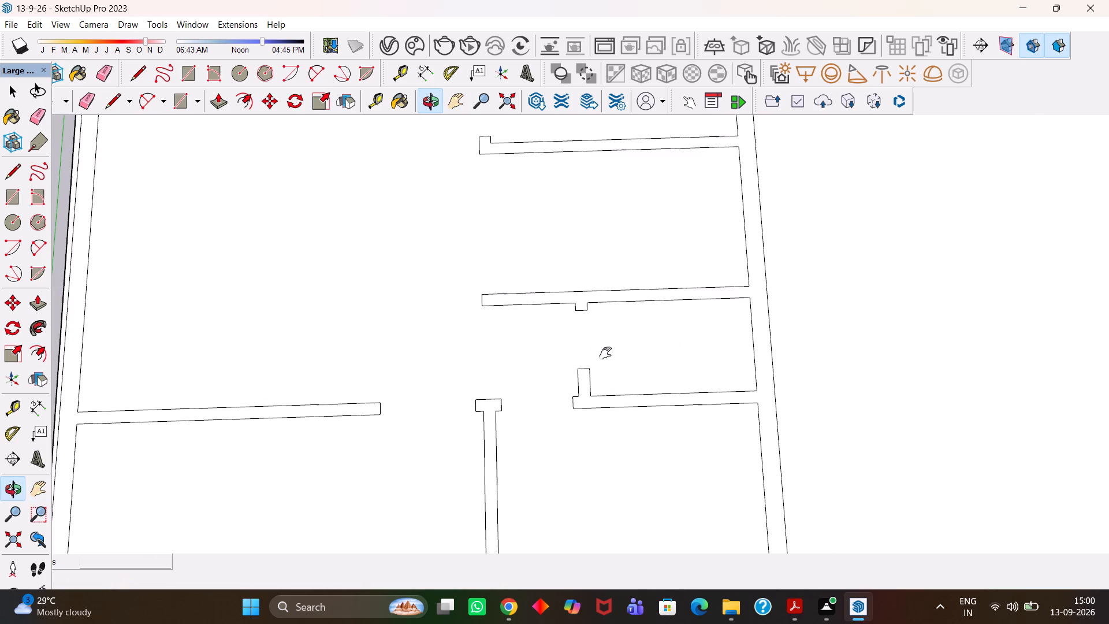
key(h)
scroll(605, 353, up, 2)
scroll(605, 353, down, 4)
Examine the walls and openings from the central space to the rooms at the opposite end of the layout.
drag(587, 337, 626, 439)
drag(595, 349, 599, 397)
scroll(601, 435, up, 4)
key(h)
scroll(601, 435, down, 4)
middle_drag(610, 451, 616, 382)
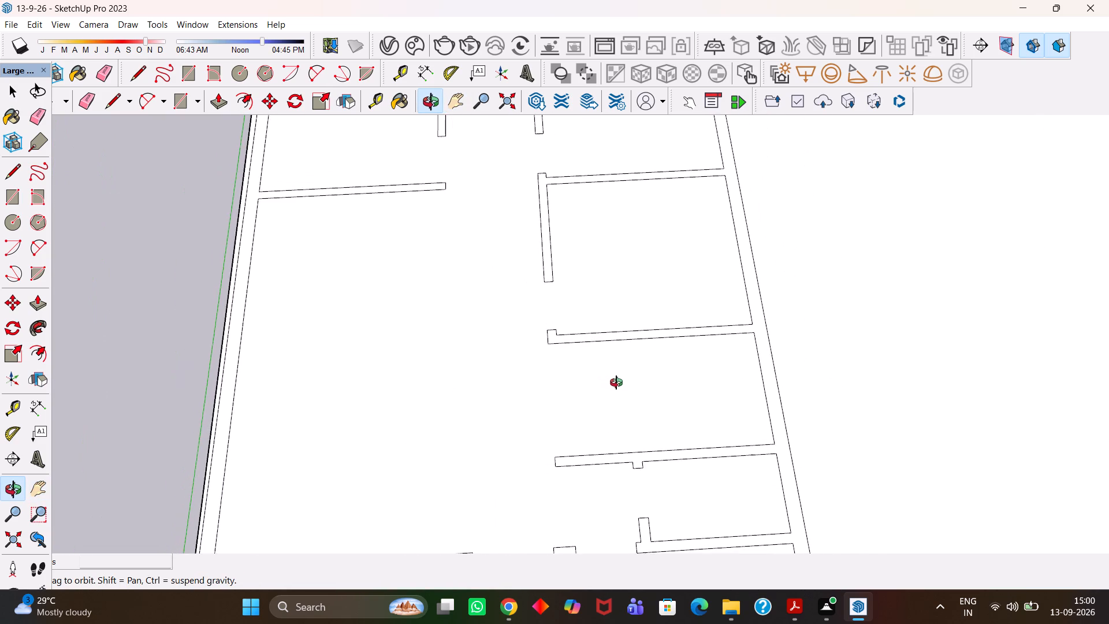
middle_drag(616, 382, 619, 384)
scroll(618, 383, up, 4)
key(h)
scroll(619, 384, down, 4)
drag(606, 312, 606, 399)
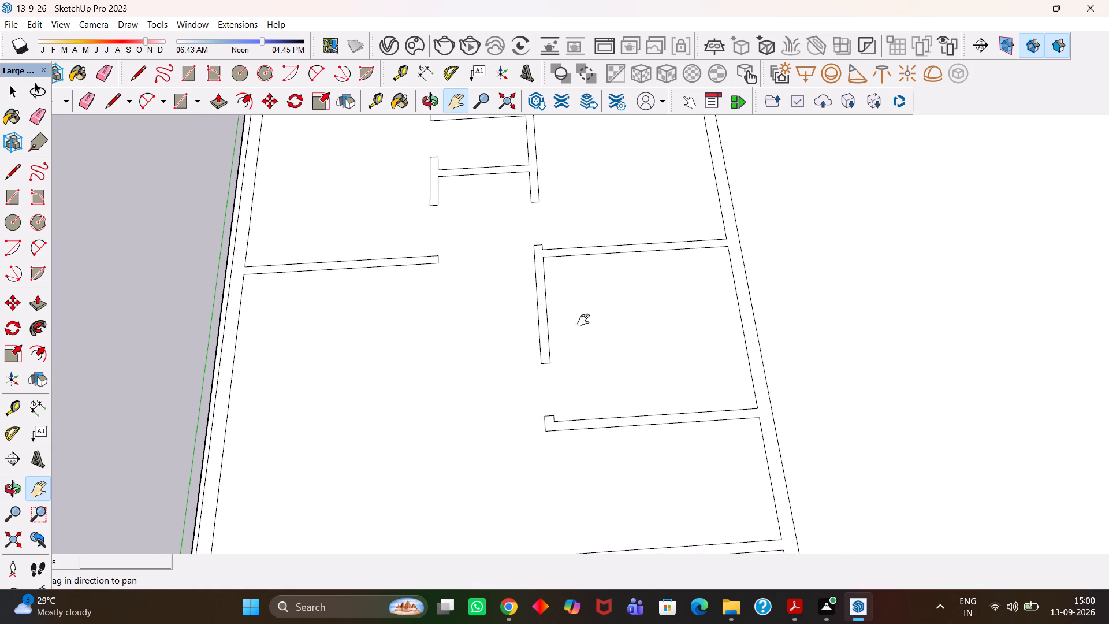
middle_drag(584, 320, 582, 370)
drag(582, 352, 589, 439)
drag(578, 388, 586, 448)
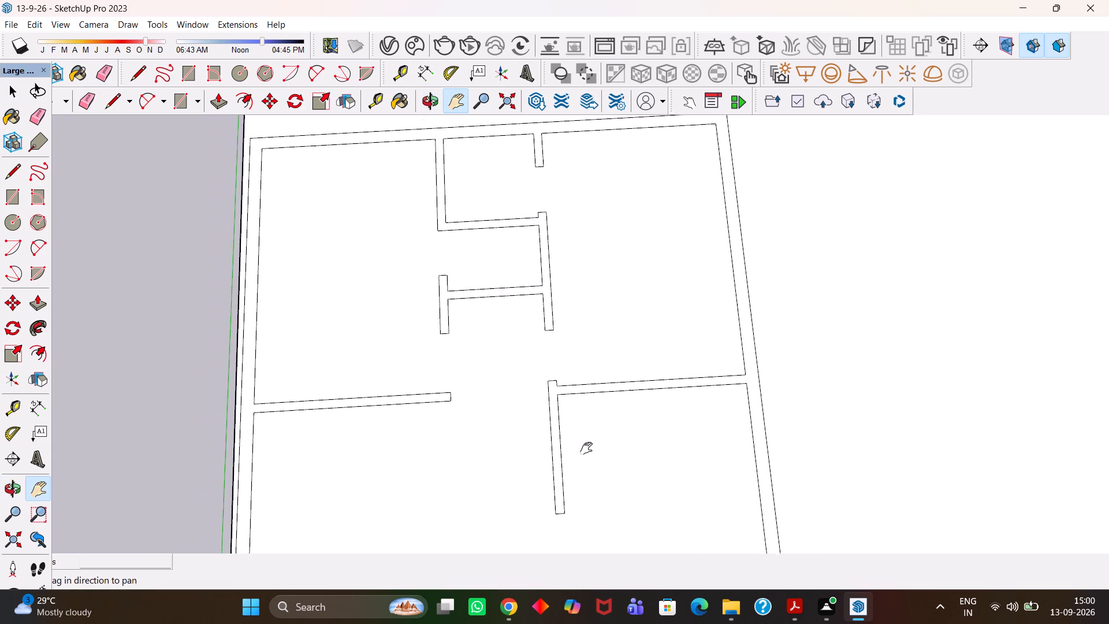
Examine the rooms along the end outer wall and the small central rooms between them.
drag(586, 448, 587, 451)
drag(590, 360, 602, 430)
scroll(602, 385, down, 4)
middle_drag(601, 385, 594, 401)
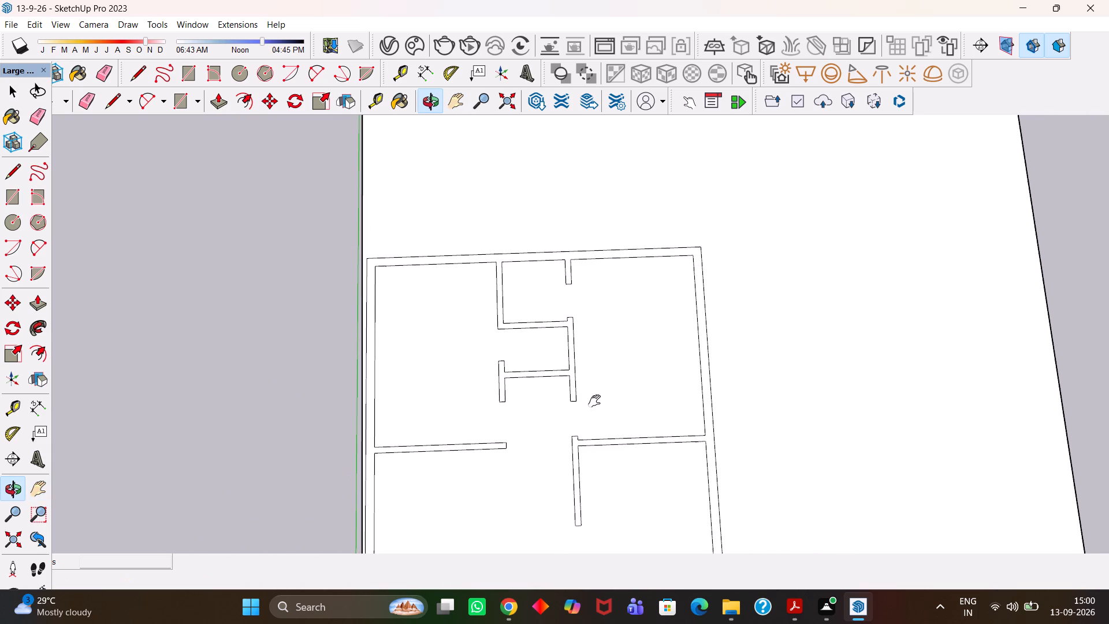
key(h)
scroll(594, 401, up, 4)
key(h)
drag(614, 353, 634, 396)
middle_drag(639, 437, 634, 436)
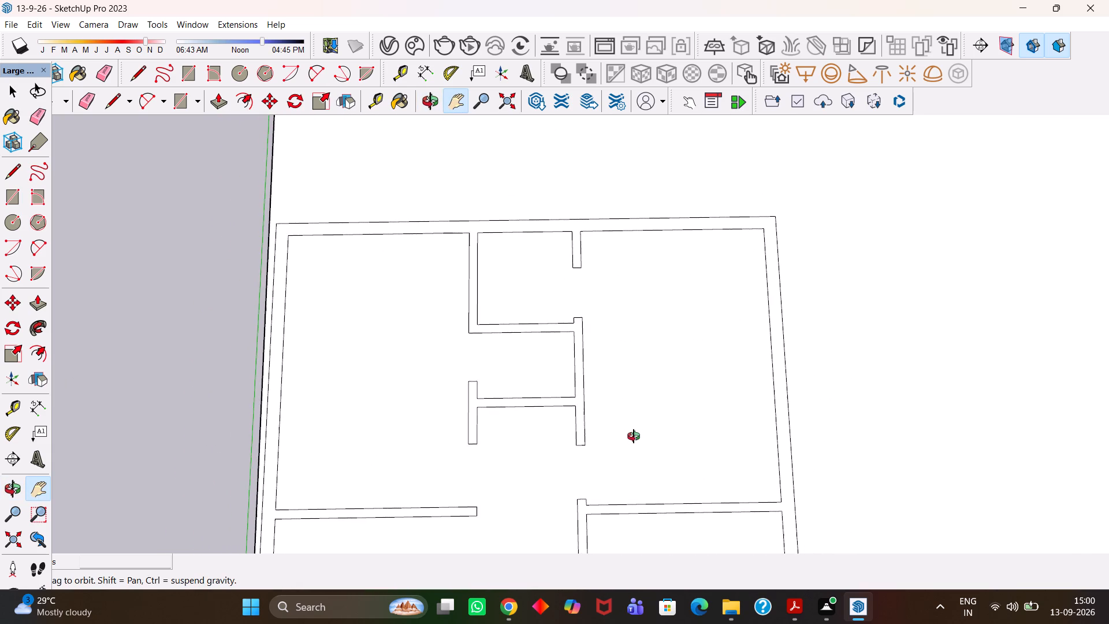
middle_drag(634, 436, 626, 433)
scroll(641, 439, up, 1)
middle_click(649, 441)
scroll(649, 441, down, 1)
middle_click(615, 449)
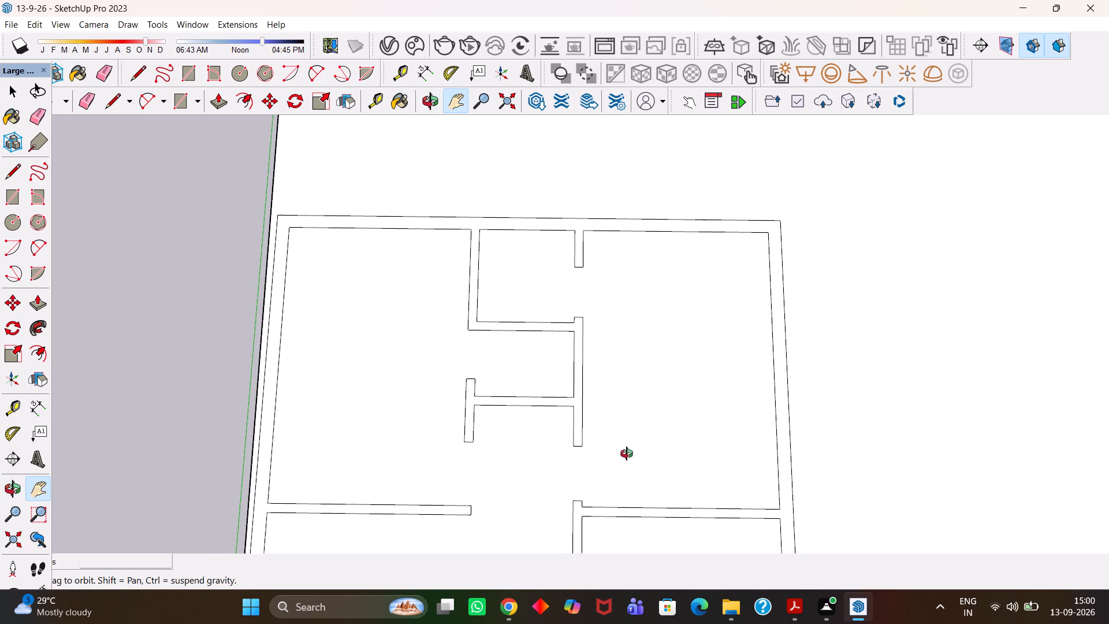
scroll(615, 451, up, 1)
key(h)
scroll(615, 451, down, 3)
middle_drag(611, 435, 616, 447)
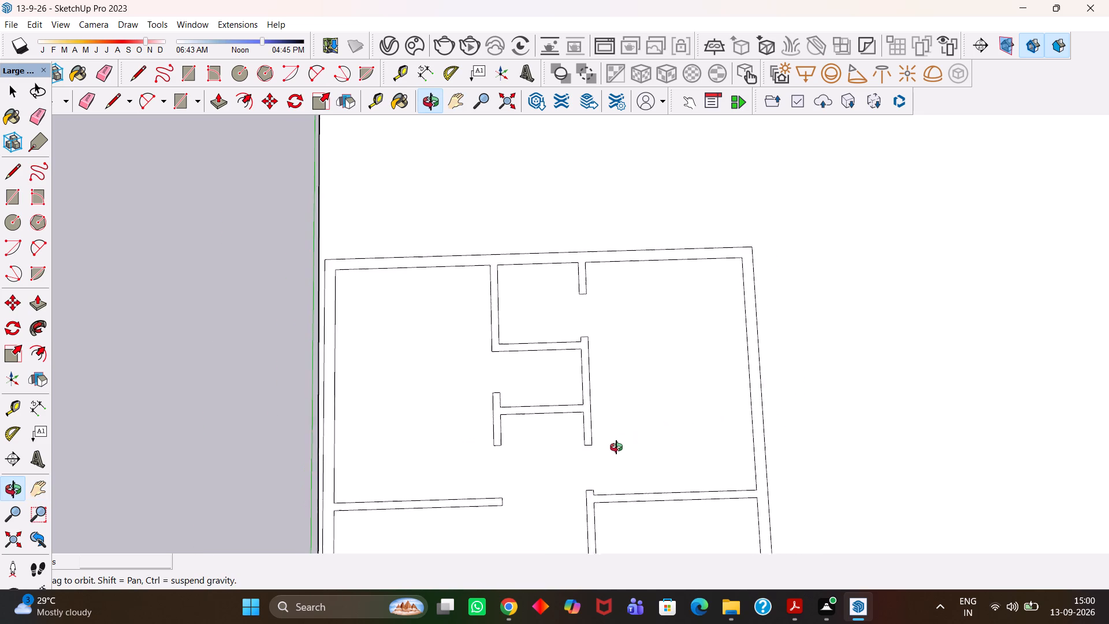
middle_drag(616, 447, 613, 447)
scroll(613, 447, up, 3)
key(h)
scroll(611, 434, down, 4)
drag(622, 423, 671, 414)
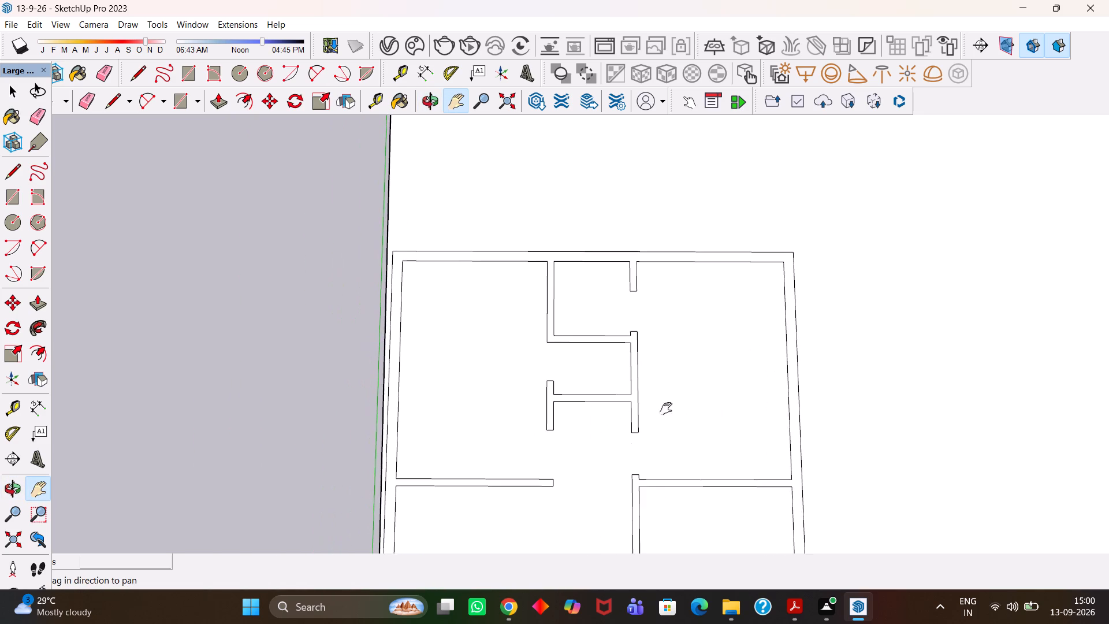
scroll(560, 345, up, 3)
scroll(560, 345, down, 4)
scroll(521, 288, up, 3)
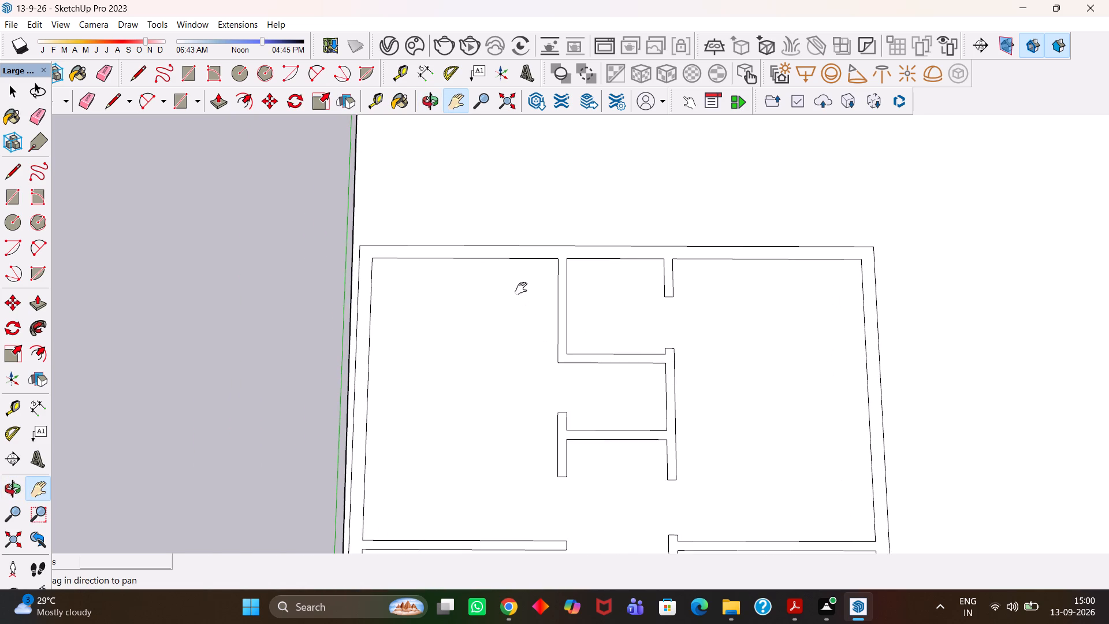
scroll(521, 288, down, 5)
scroll(471, 286, up, 4)
key(h)
drag(504, 329, 528, 354)
scroll(520, 352, up, 2)
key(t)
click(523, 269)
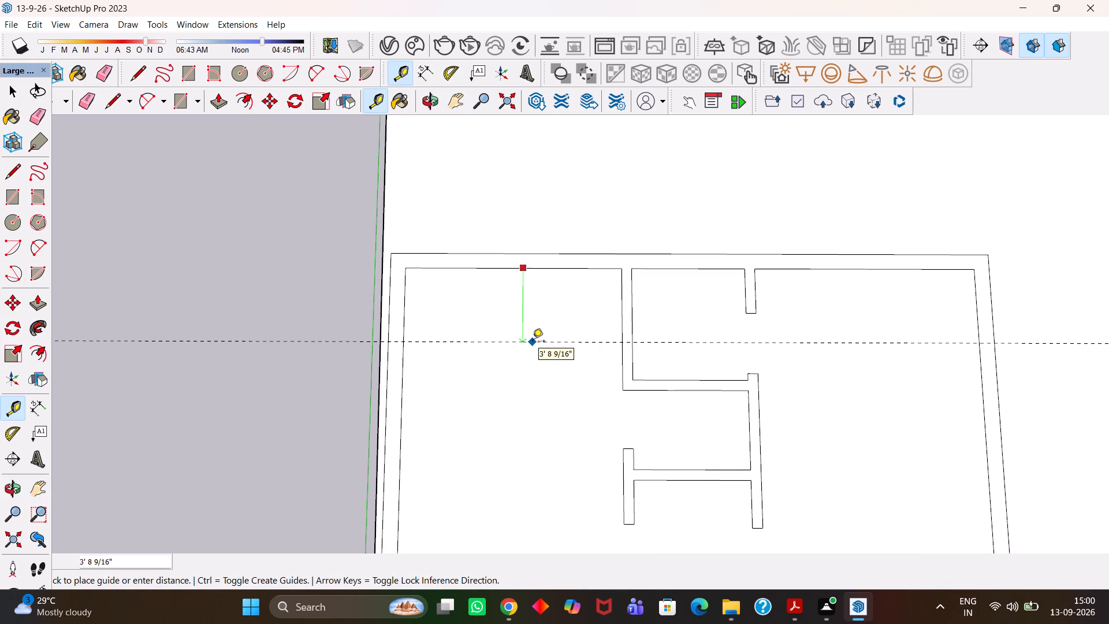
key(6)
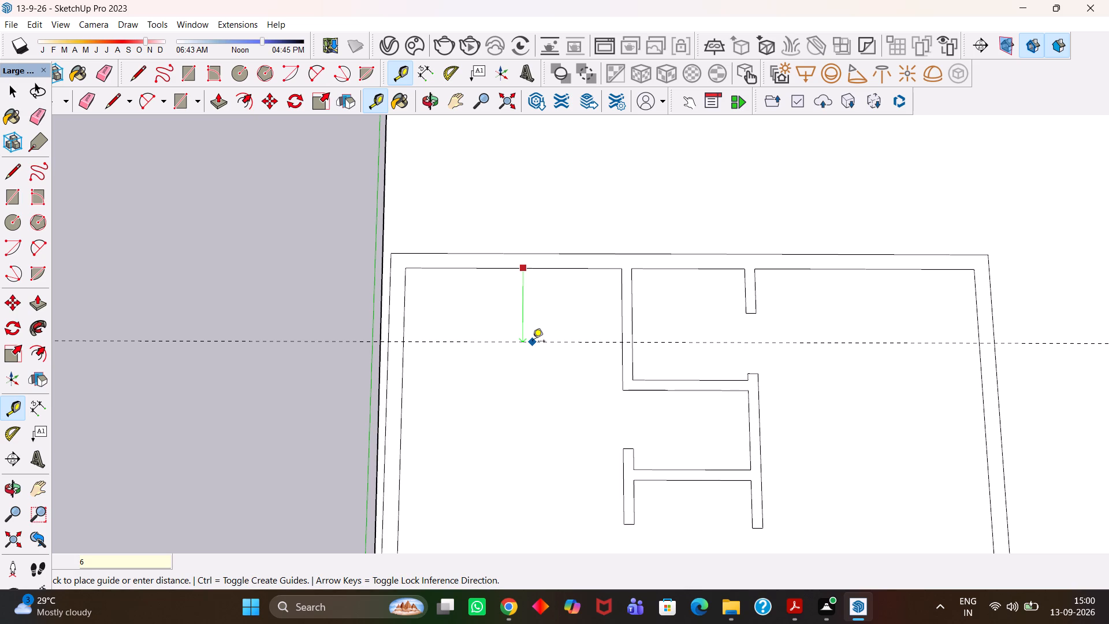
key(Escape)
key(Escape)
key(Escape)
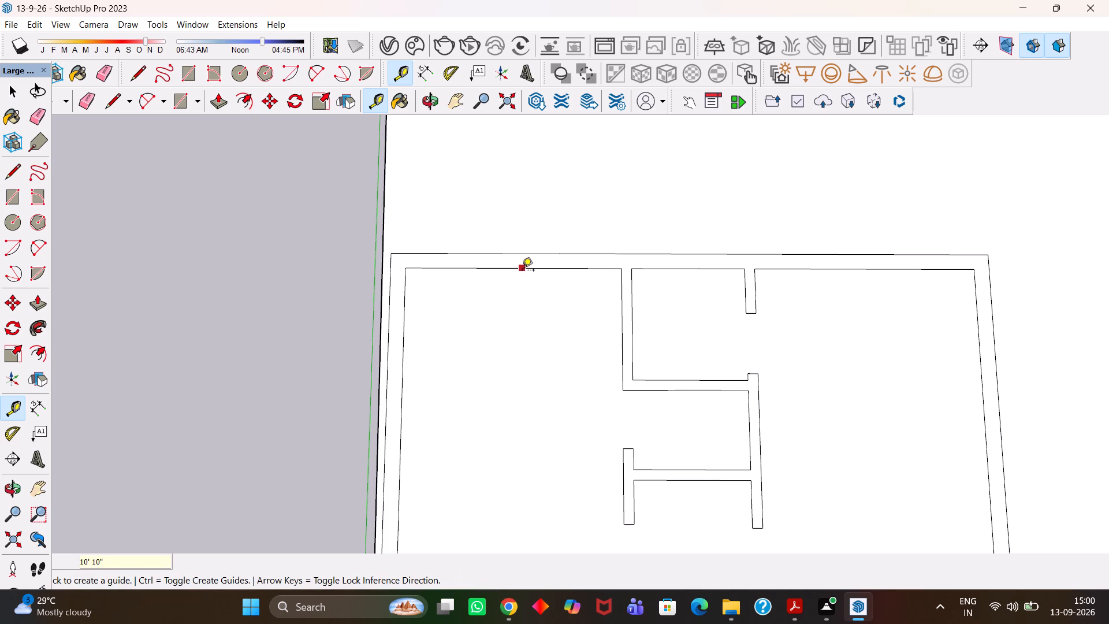
Place guides 2' inside the corner room from the inner faces of its end outer wall and side outer wall.
click(522, 271)
text(2')
key(Return)
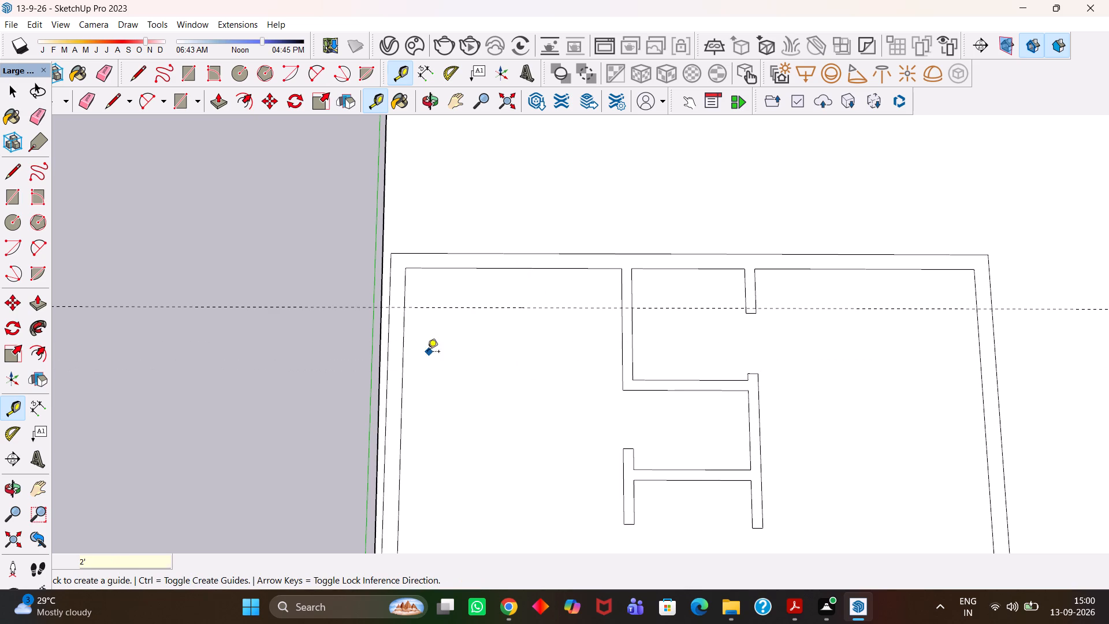
key(t)
click(403, 354)
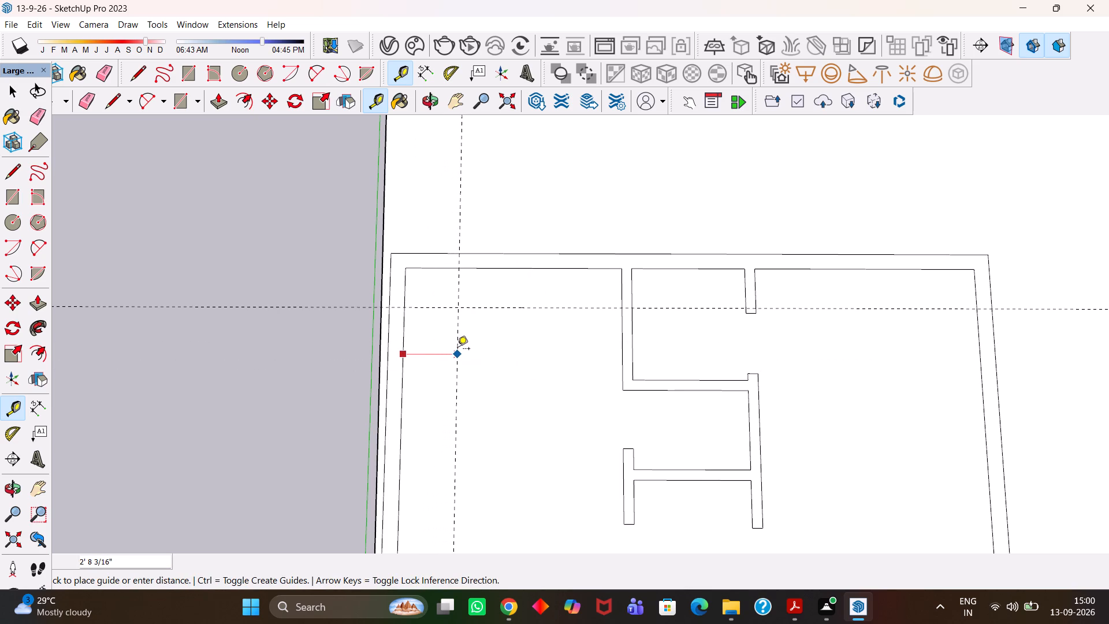
text(2')
key(Return)
Draw an L-shaped line along the guides, about 8' 8" from the partition to their intersection, and on to the cross wall's face.
key(h)
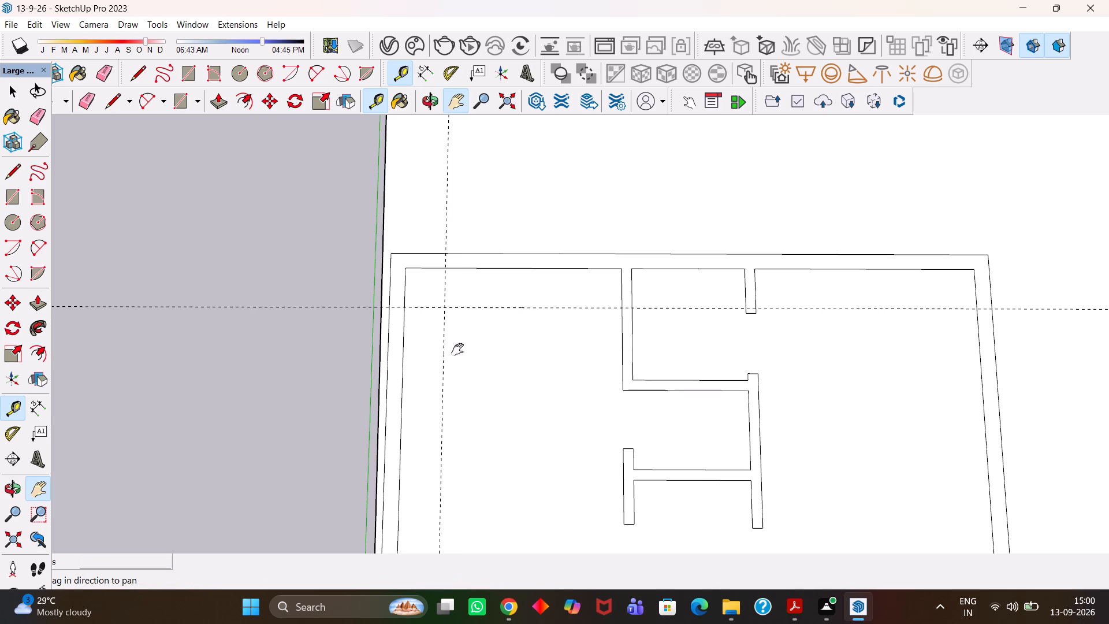
scroll(441, 299, up, 7)
drag(498, 307, 471, 307)
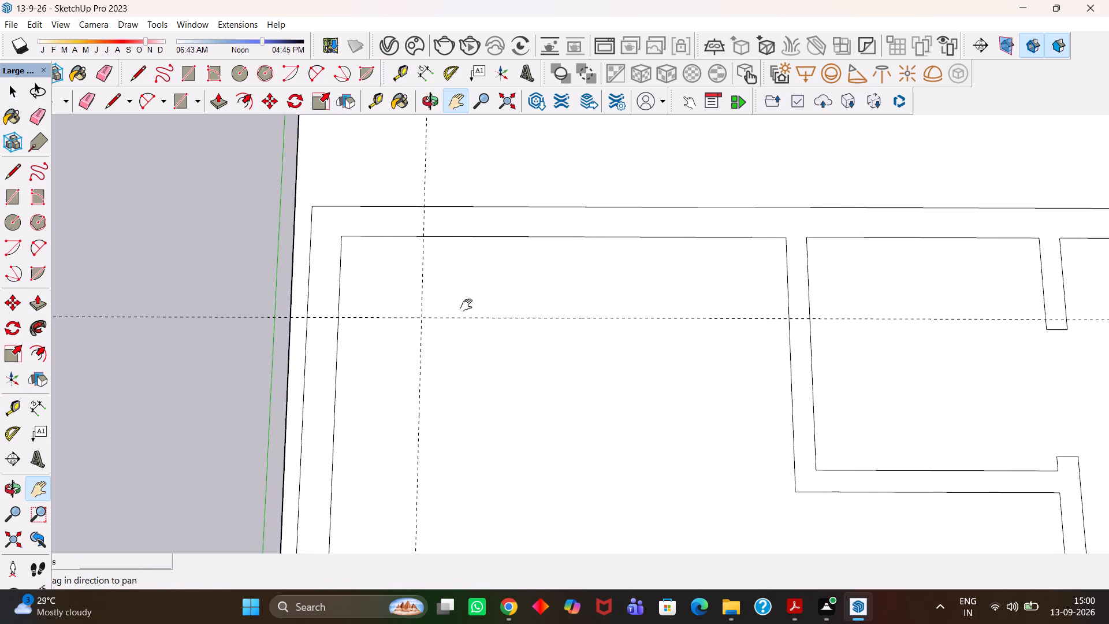
scroll(454, 304, down, 5)
key(l)
key(Return)
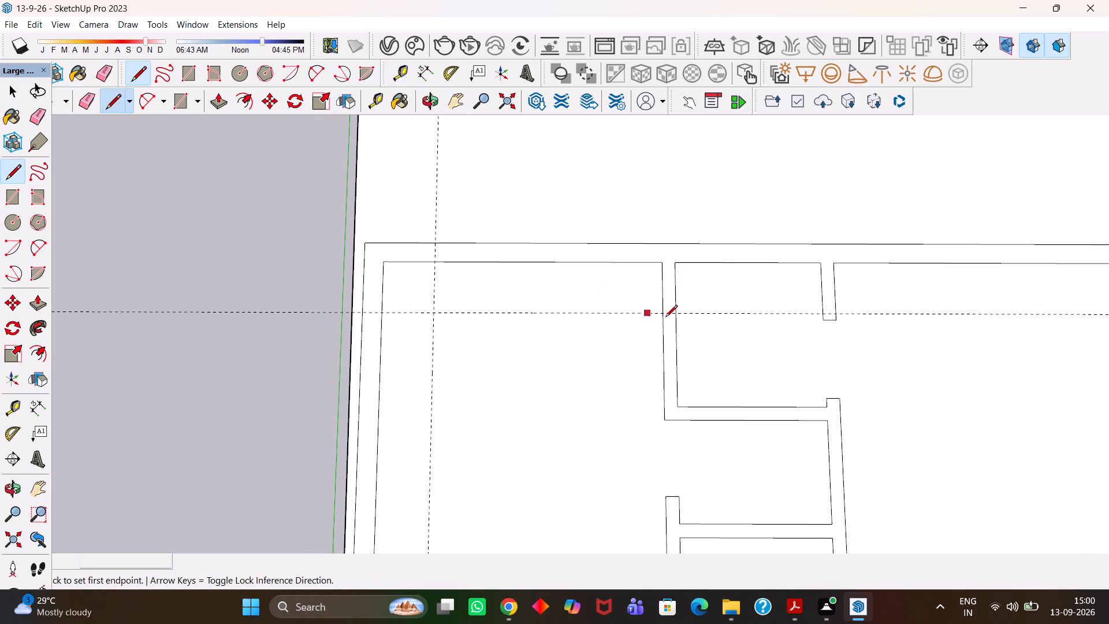
click(661, 311)
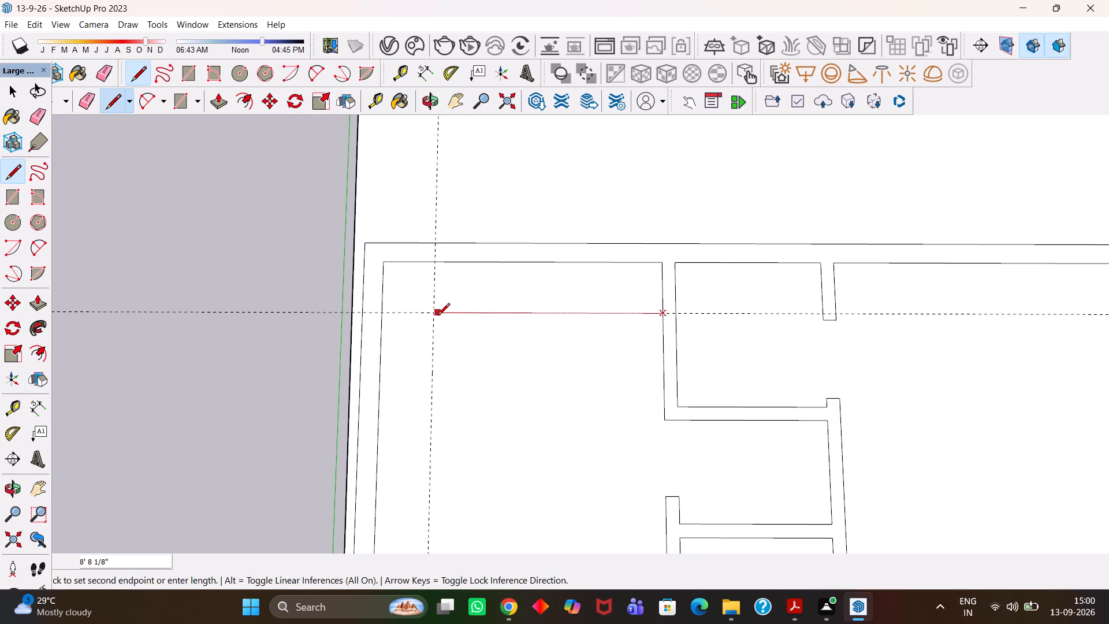
click(435, 315)
key(h)
key(h)
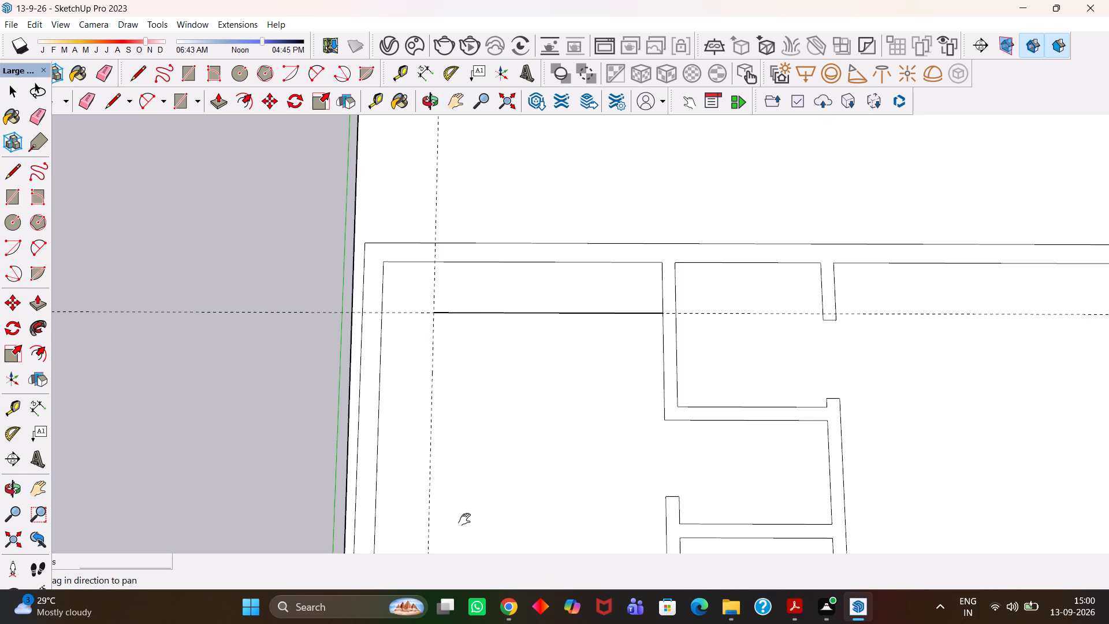
drag(466, 519, 491, 346)
key(Escape)
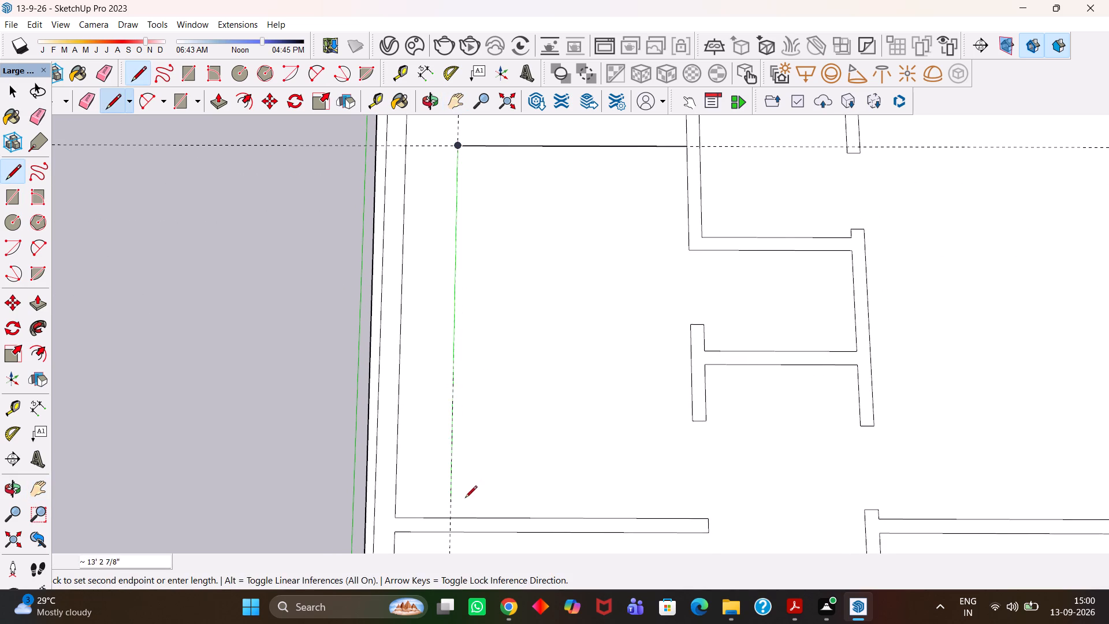
click(451, 517)
Erase the two guides used for the L-shaped line in the corner room.
key(h)
scroll(449, 517, down, 4)
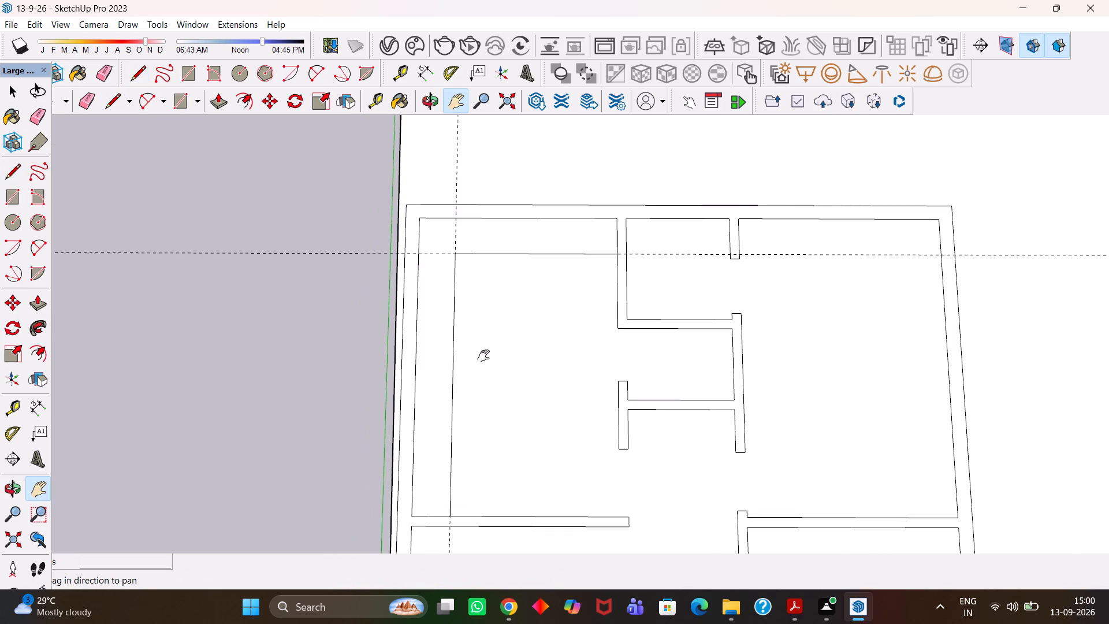
drag(484, 353, 489, 471)
key(e)
drag(488, 276, 447, 273)
drag(304, 344, 314, 417)
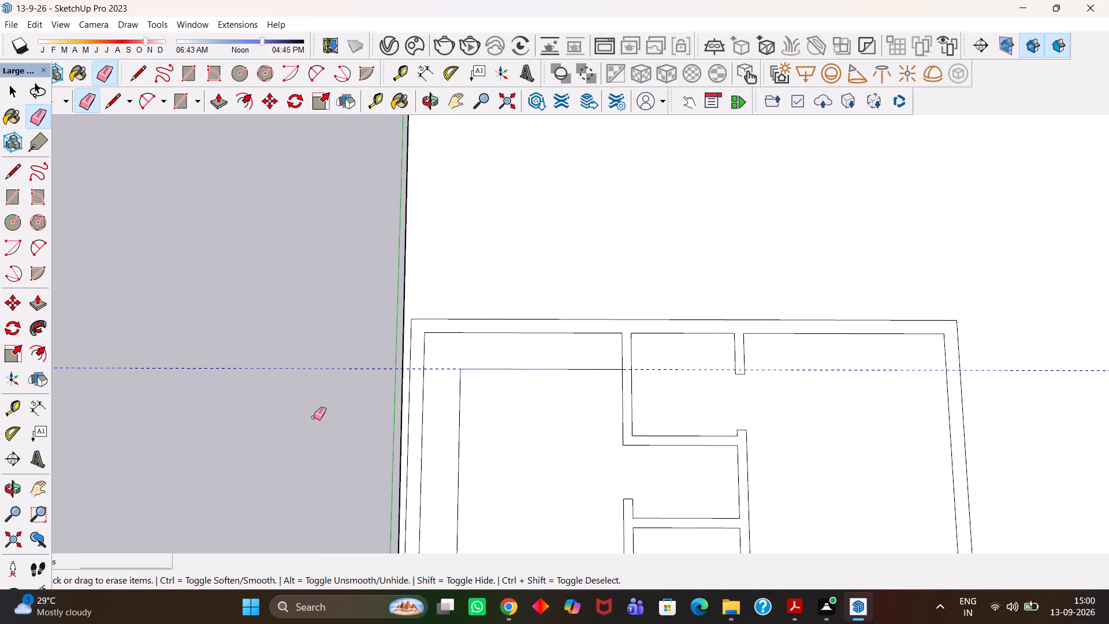
drag(314, 417, 317, 429)
Examine the corner room with its L-shaped line and the neighbouring rooms across the layout.
scroll(592, 406, down, 4)
key(h)
drag(585, 477, 575, 325)
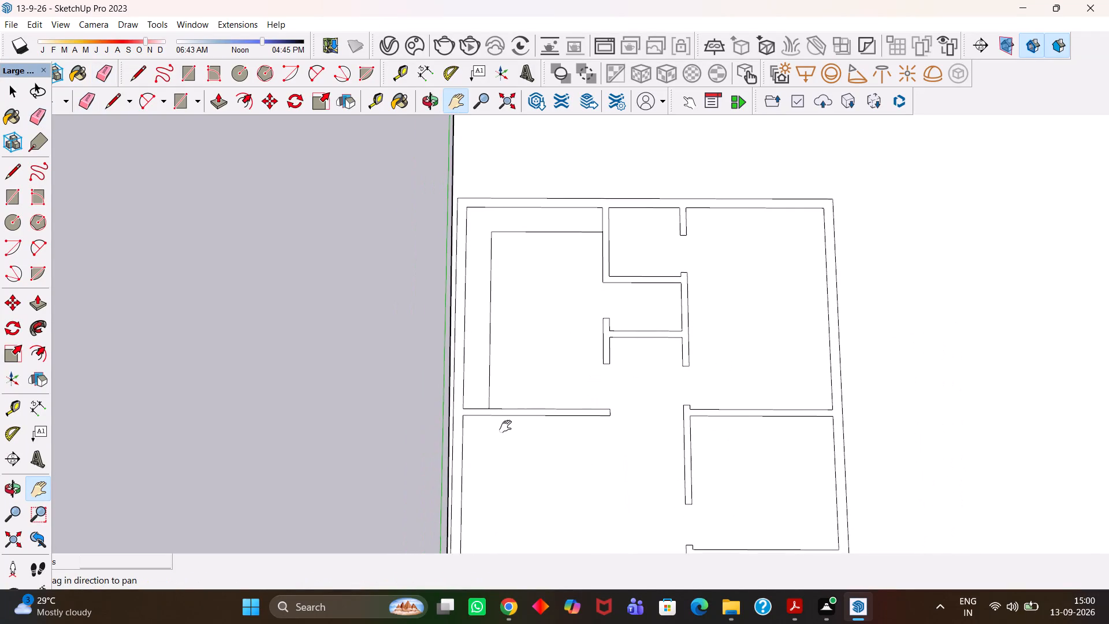
scroll(505, 426, up, 2)
key(h)
drag(534, 288, 469, 385)
scroll(485, 420, up, 4)
scroll(485, 420, down, 4)
middle_drag(514, 467, 506, 317)
key(h)
scroll(577, 276, up, 5)
scroll(575, 262, down, 4)
key(h)
middle_drag(515, 247, 541, 313)
key(h)
scroll(542, 314, up, 1)
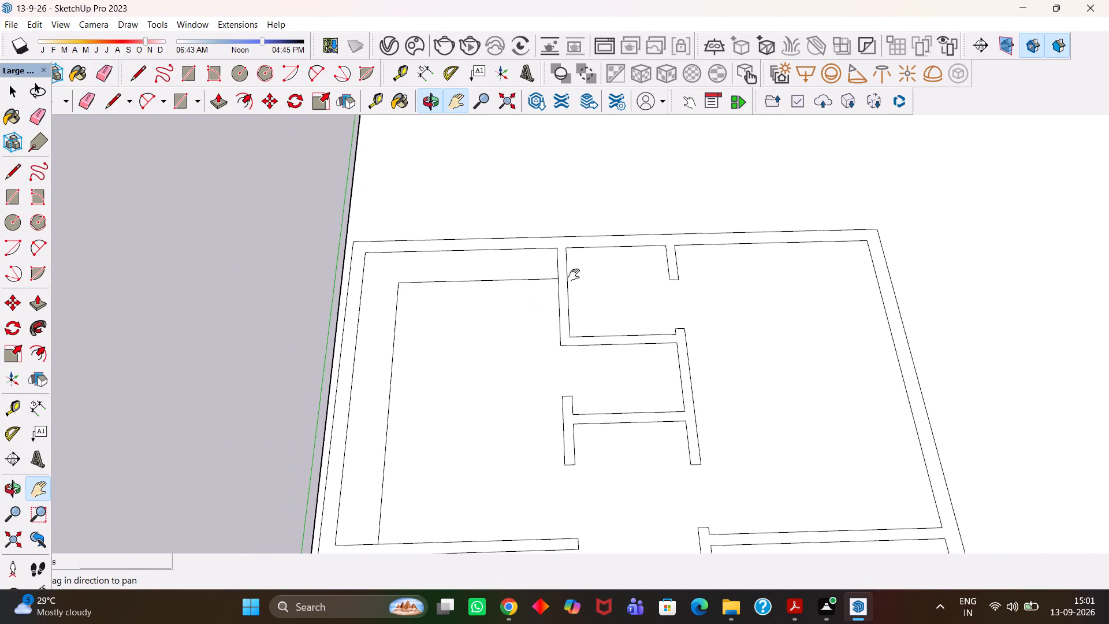
scroll(555, 266, down, 7)
middle_drag(546, 289, 549, 325)
middle_click(549, 325)
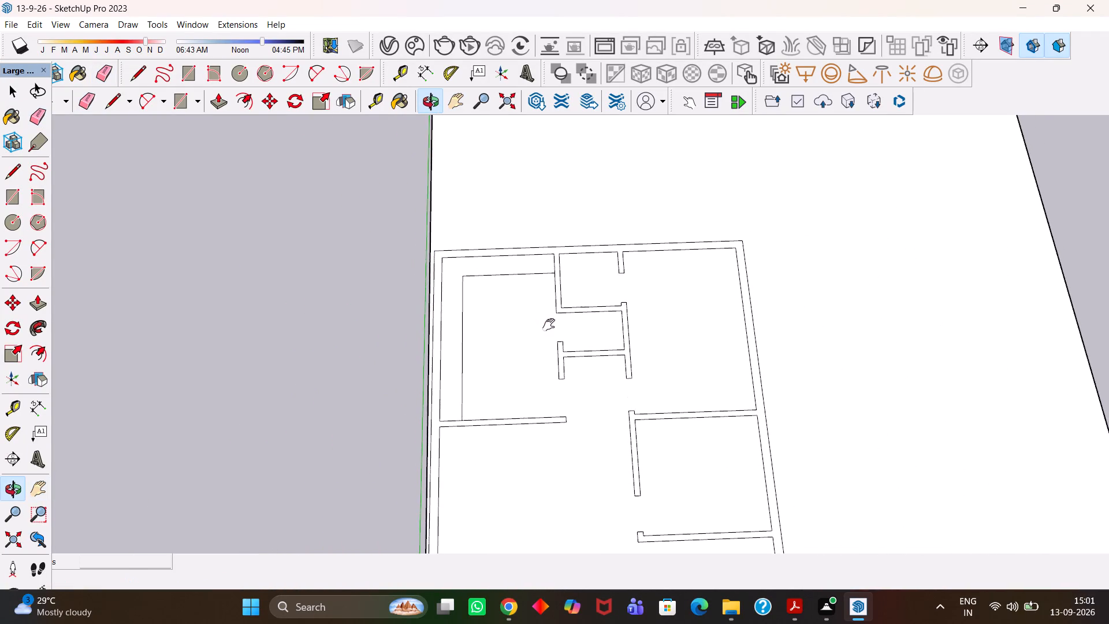
scroll(549, 325, up, 3)
scroll(549, 325, down, 3)
drag(734, 352, 645, 321)
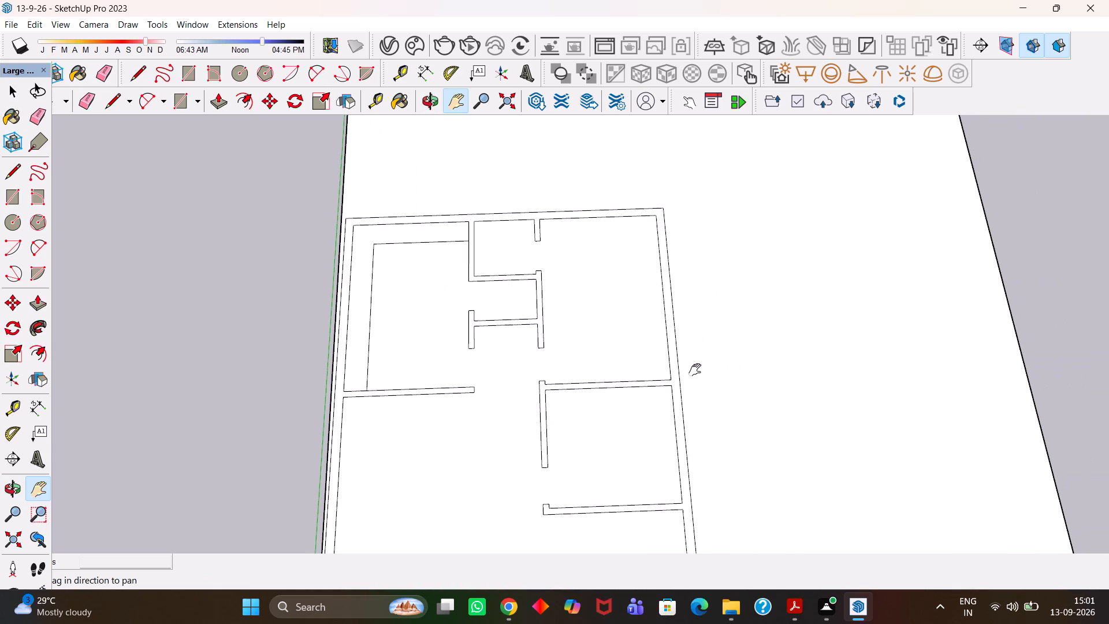
scroll(671, 373, up, 2)
drag(613, 373, 647, 350)
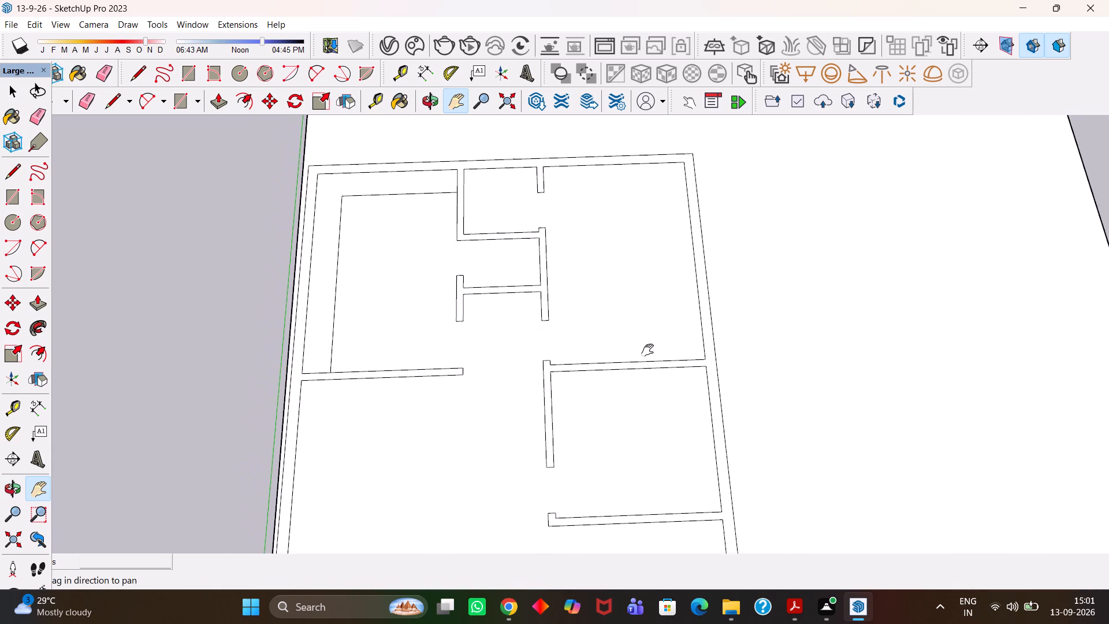
drag(647, 350, 656, 346)
scroll(656, 346, down, 4)
drag(596, 295, 676, 358)
scroll(563, 309, up, 6)
drag(546, 304, 551, 354)
middle_click(542, 344)
scroll(542, 344, up, 1)
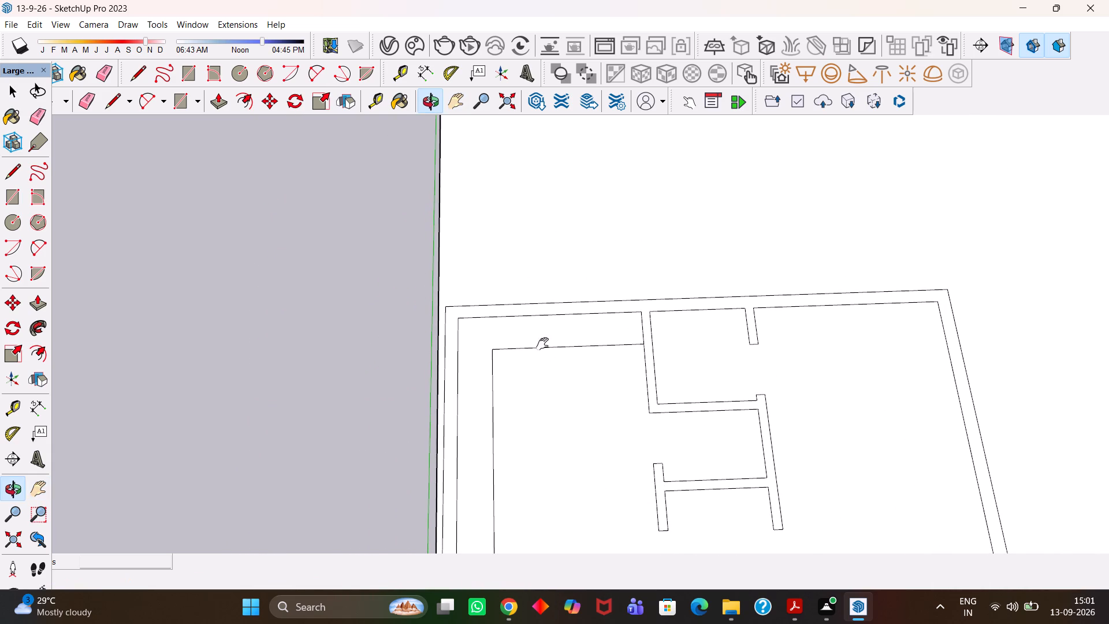
Place a guide through the midpoint of the corner room's end wall, 5' 5" from the side wall, and parallel guides 2' either side.
drag(545, 349, 570, 422)
middle_drag(585, 433, 569, 428)
key(t)
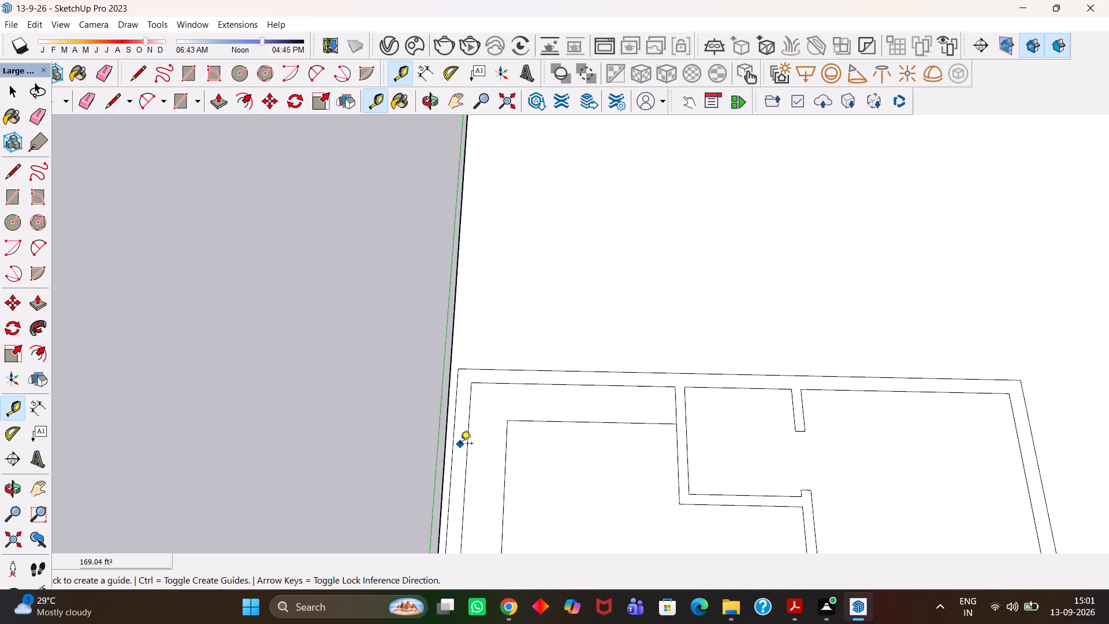
click(466, 448)
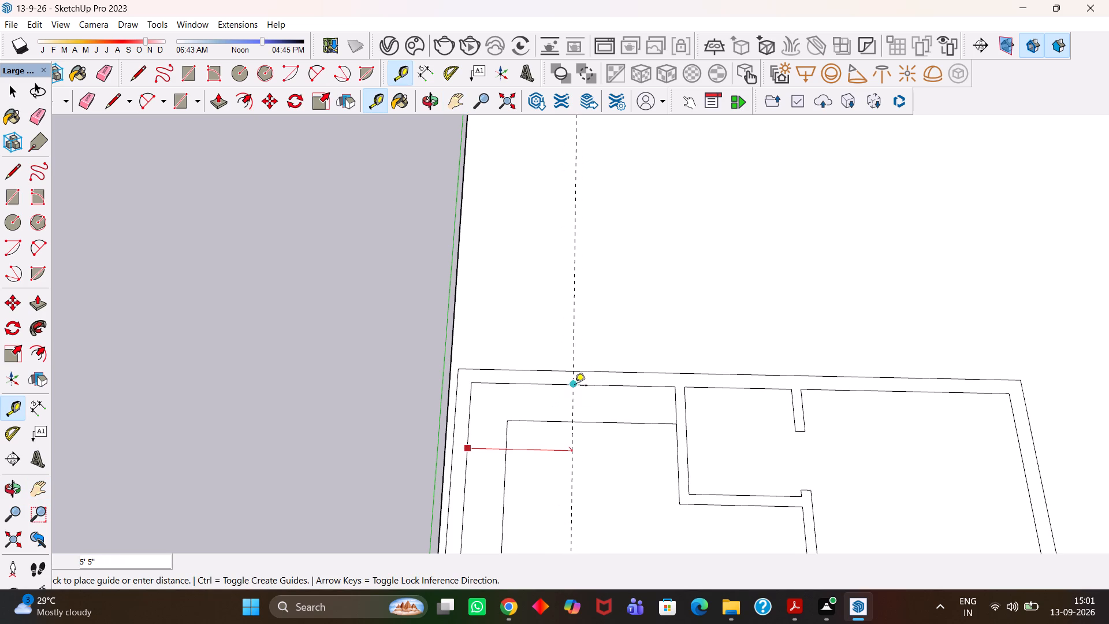
click(575, 387)
click(575, 444)
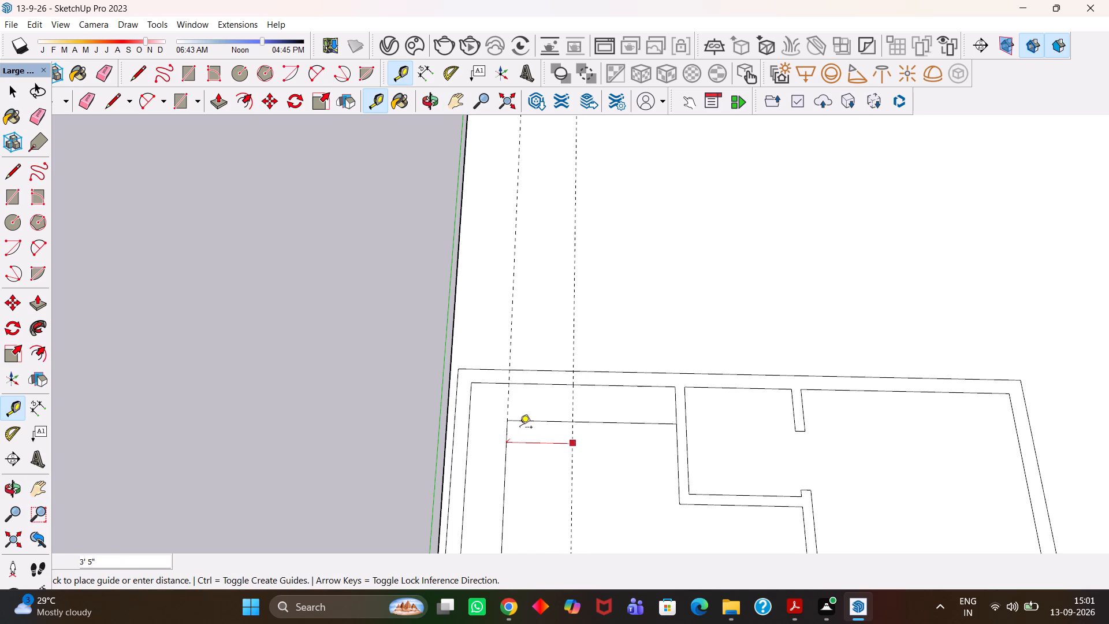
scroll(531, 425, up, 2)
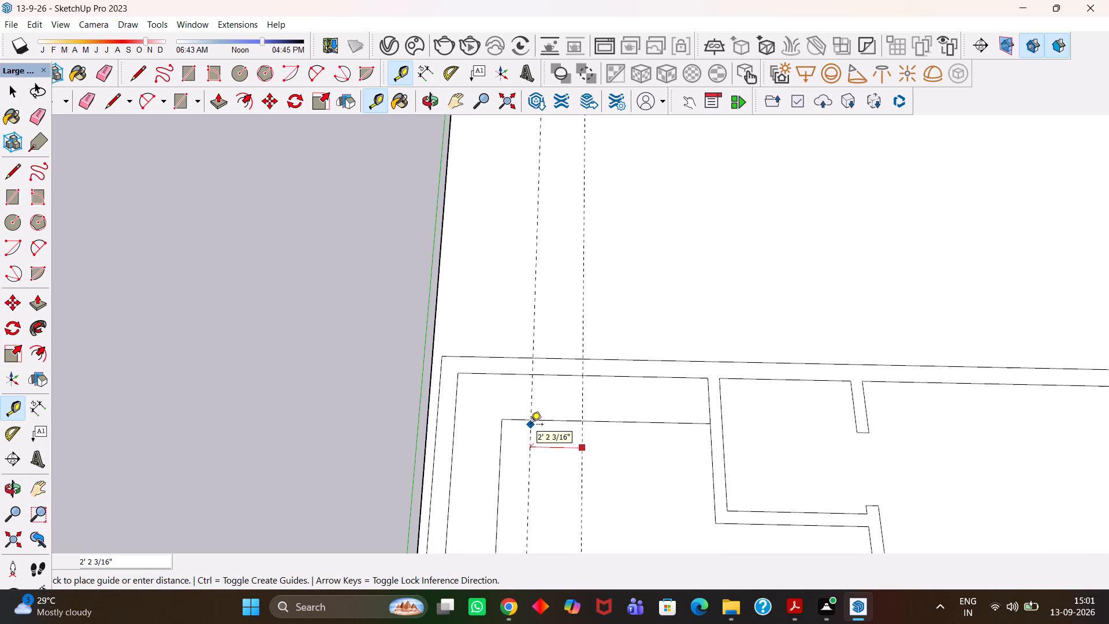
text(2')
key(Return)
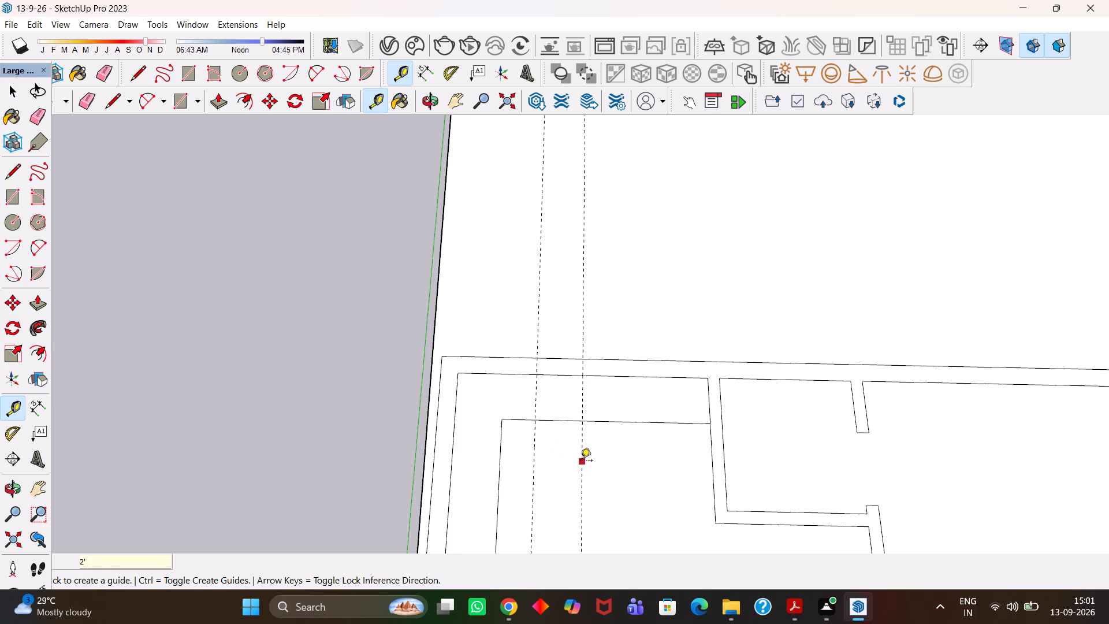
click(580, 462)
text(2')
key(Return)
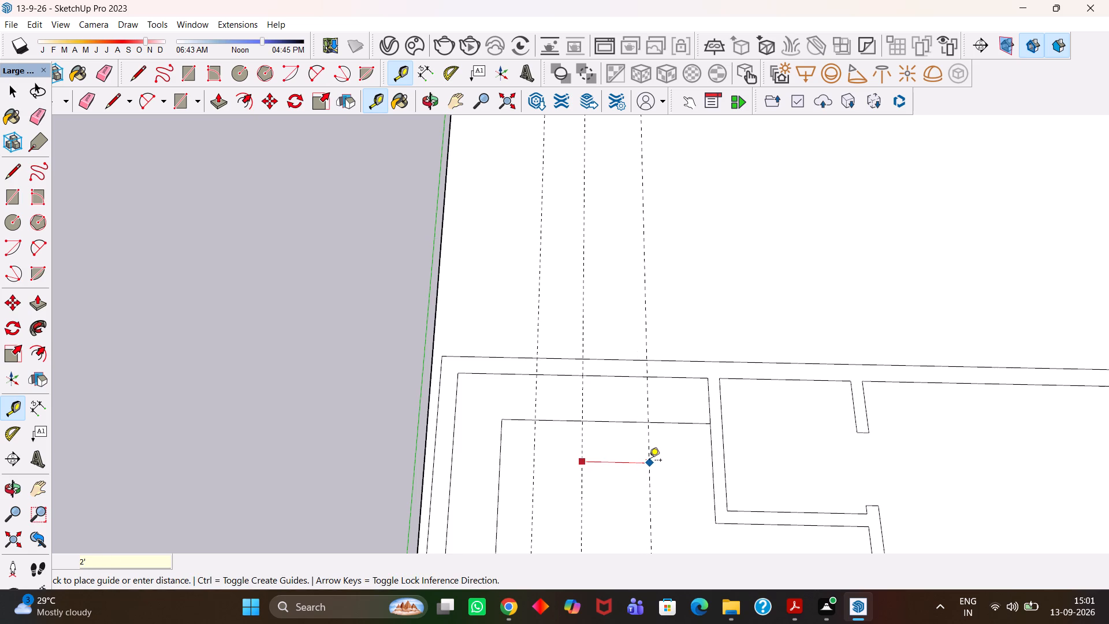
Draw a 4' by 9" window rectangle across the end wall between the outer guides, with a lengthwise line through its middle.
scroll(608, 350, up, 2)
key(r)
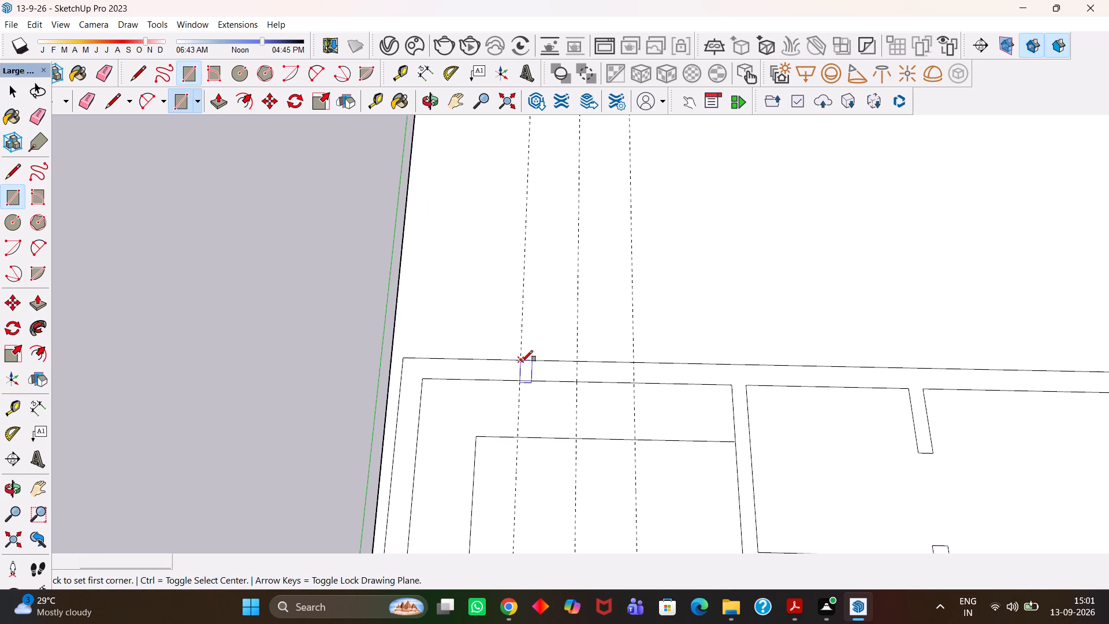
click(522, 362)
click(635, 384)
middle_drag(585, 372, 625, 384)
scroll(625, 384, up, 2)
key(l)
click(638, 356)
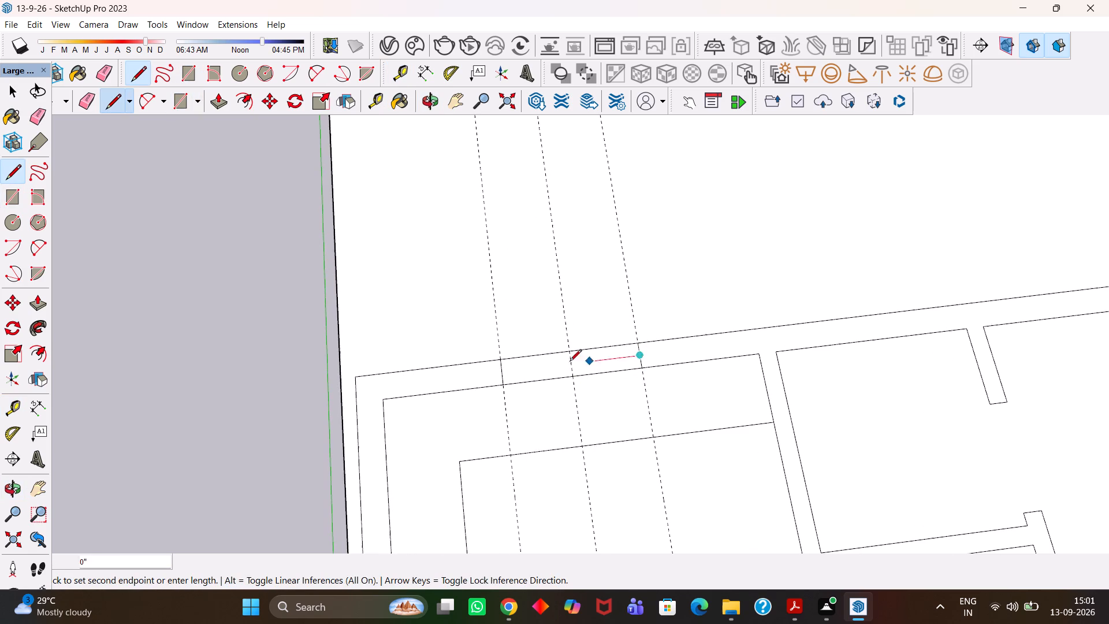
click(502, 372)
Erase the three guides that cross the window in the corner room's end wall.
scroll(502, 372, down, 4)
key(e)
drag(489, 332, 615, 308)
Place guides in the small room beside the corner room: along the shared wall's face, about 9" off it, and 2' further.
scroll(594, 422, down, 4)
middle_drag(623, 437, 606, 424)
scroll(606, 424, up, 2)
key(h)
scroll(674, 392, up, 3)
key(h)
drag(725, 391, 569, 394)
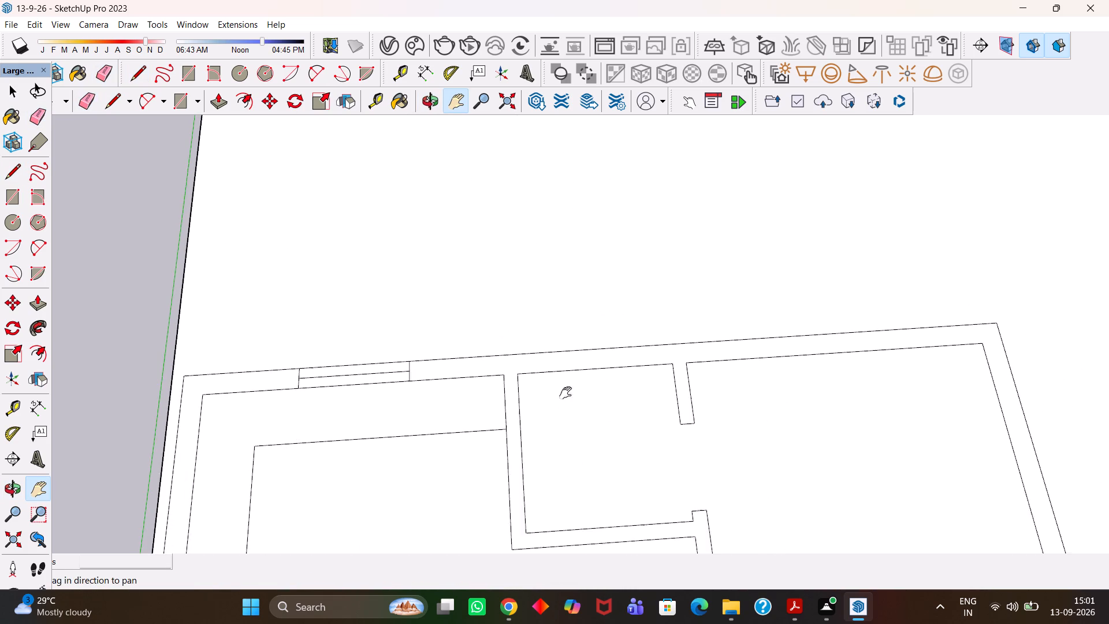
scroll(546, 386, up, 4)
key(t)
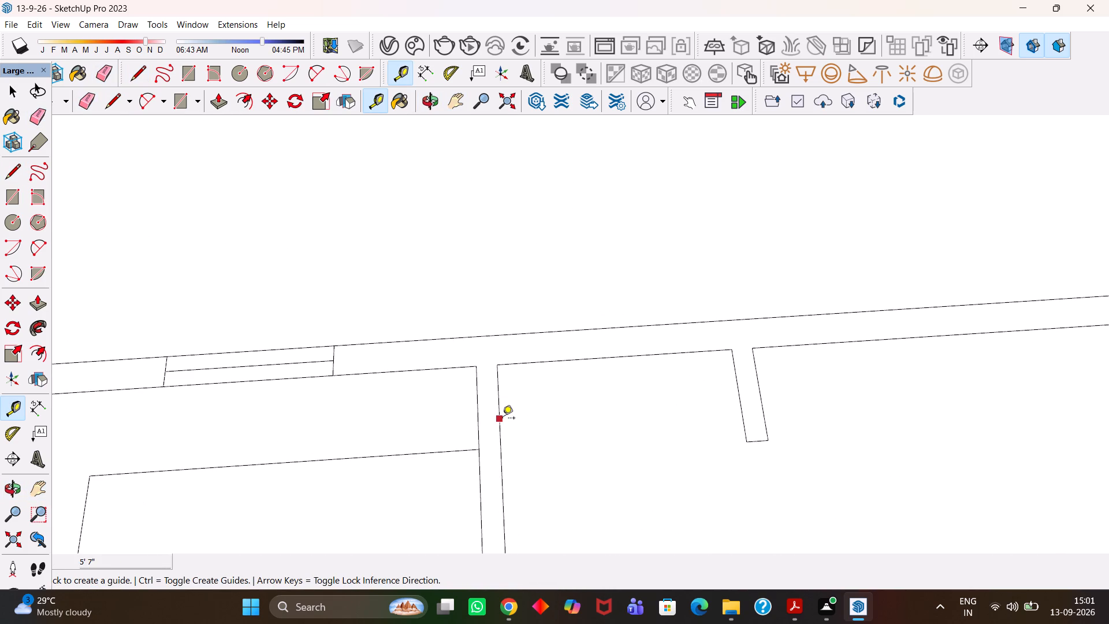
double_click(500, 418)
click(497, 417)
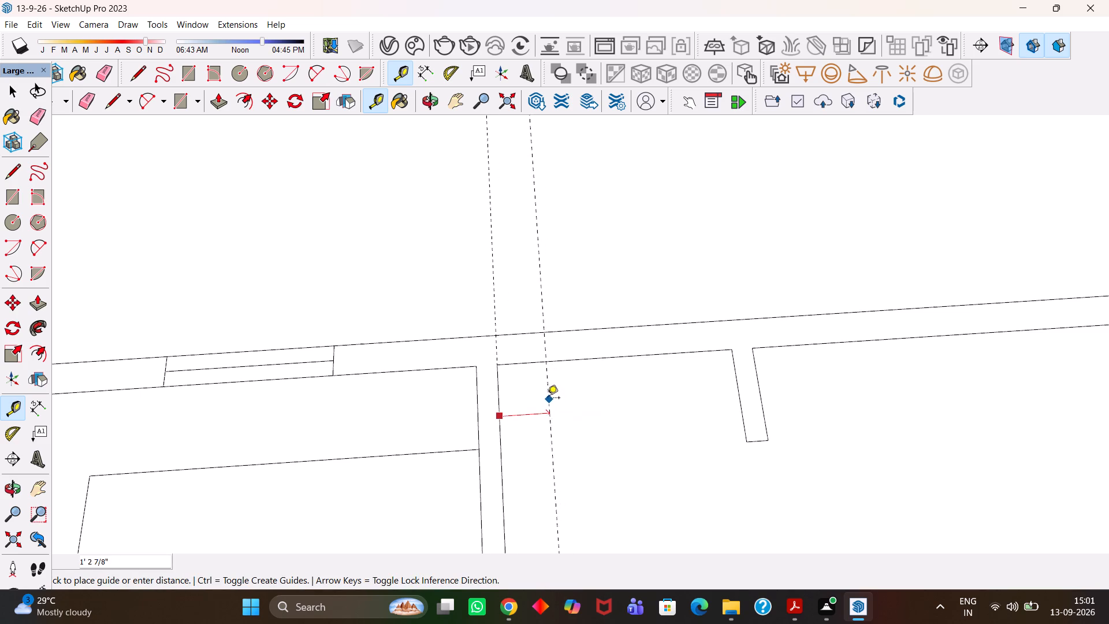
click(529, 391)
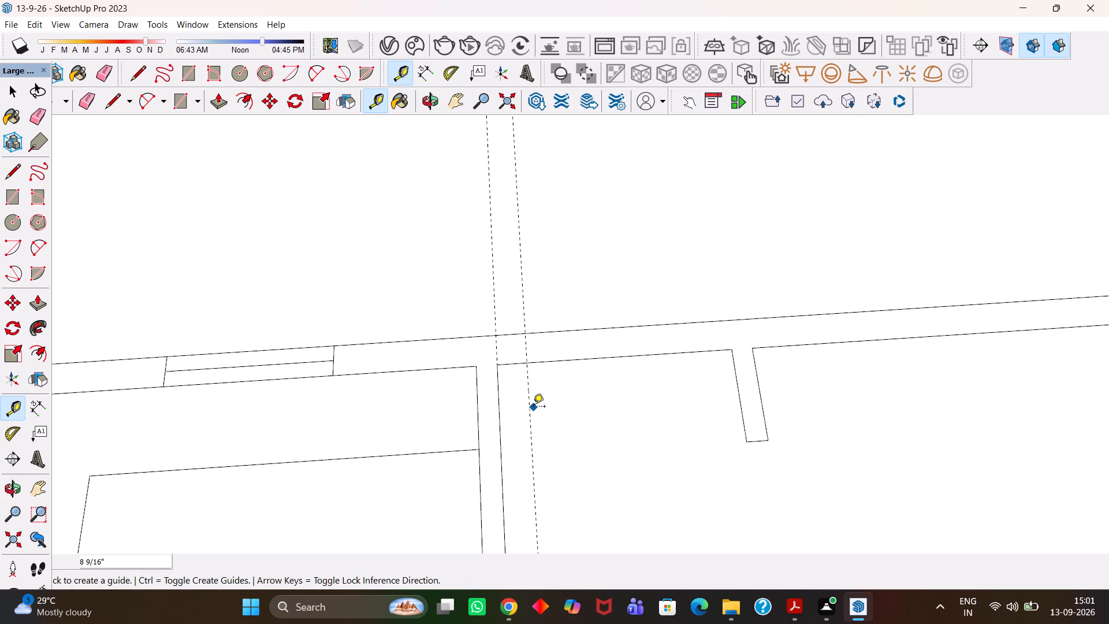
click(533, 407)
text(2')
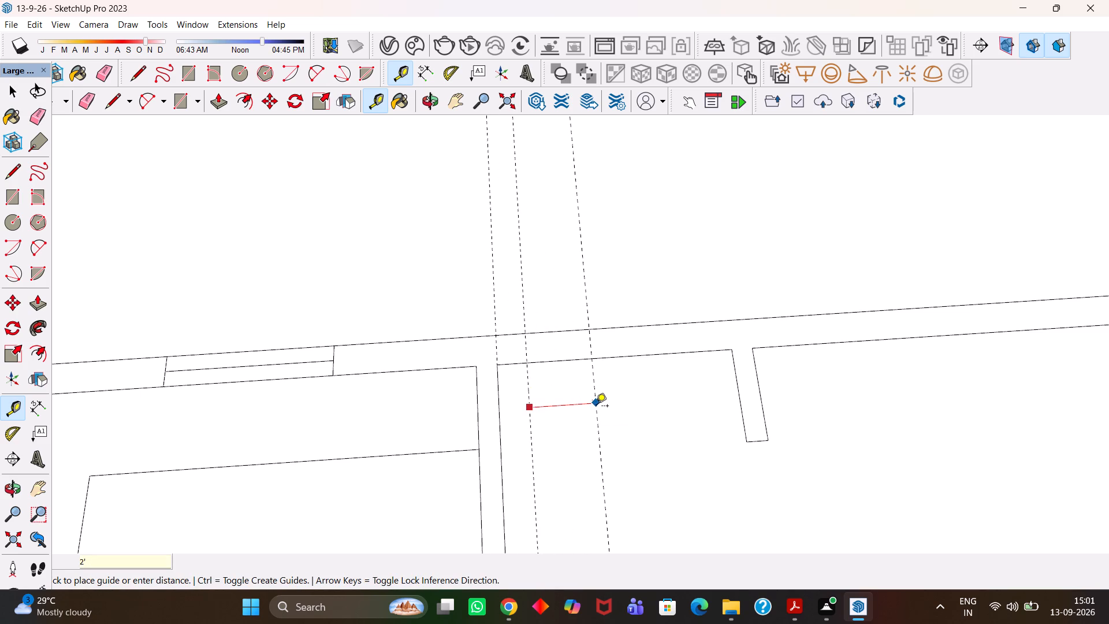
key(Return)
Draw a 2' by 9" window rectangle across the small room's outer wall between the guides, with a lengthwise line through its middle.
key(r)
click(530, 362)
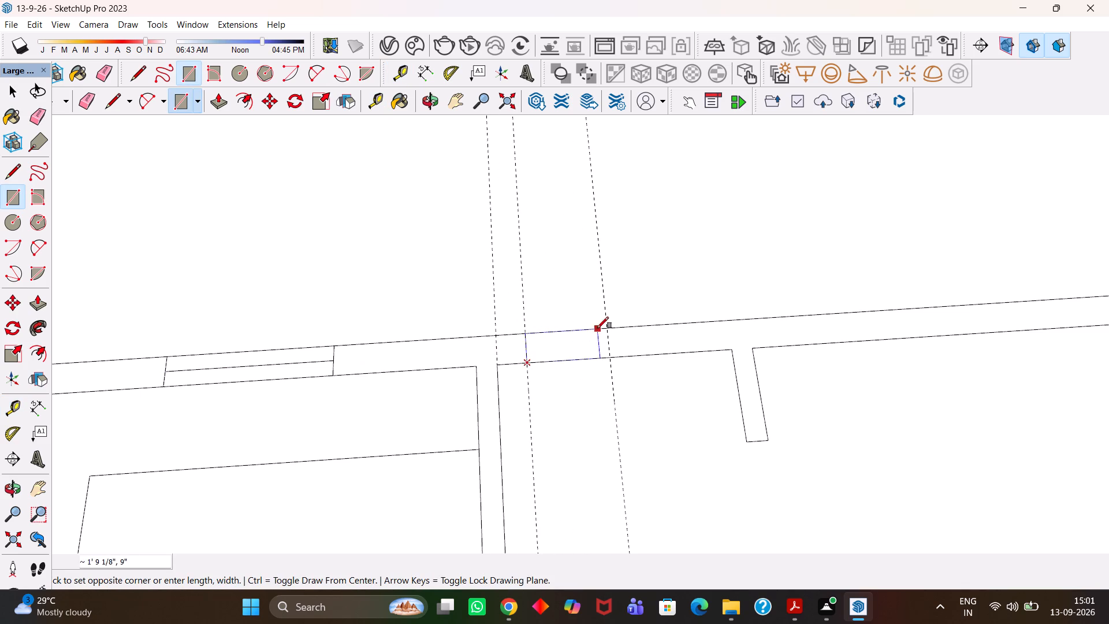
click(608, 329)
key(l)
click(609, 342)
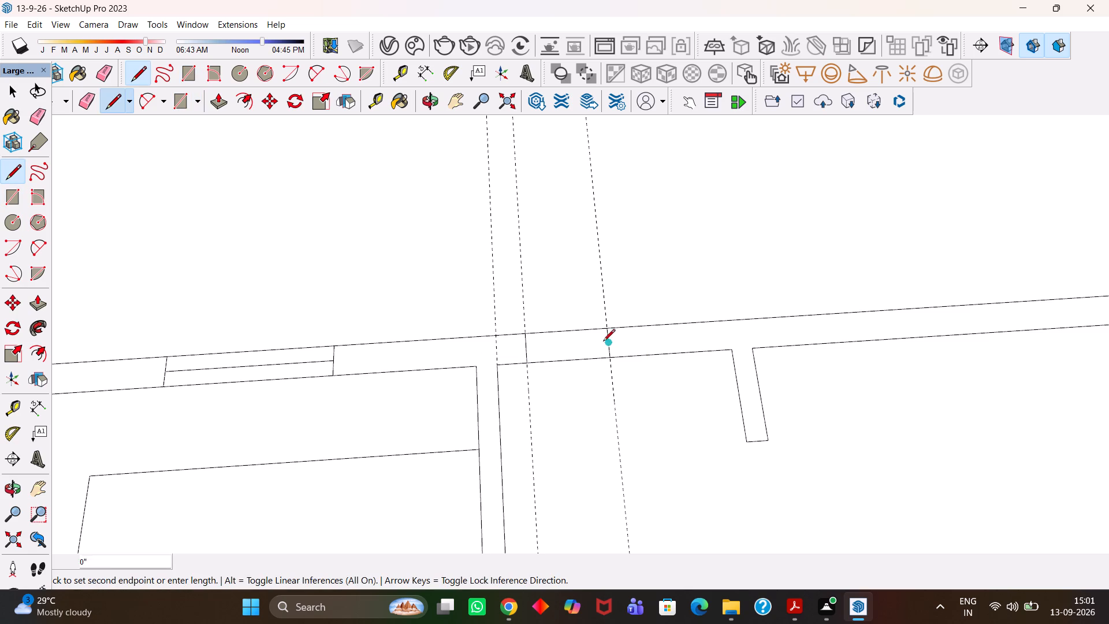
click(524, 346)
Erase the three guides around the small room's window.
scroll(524, 346, down, 2)
key(e)
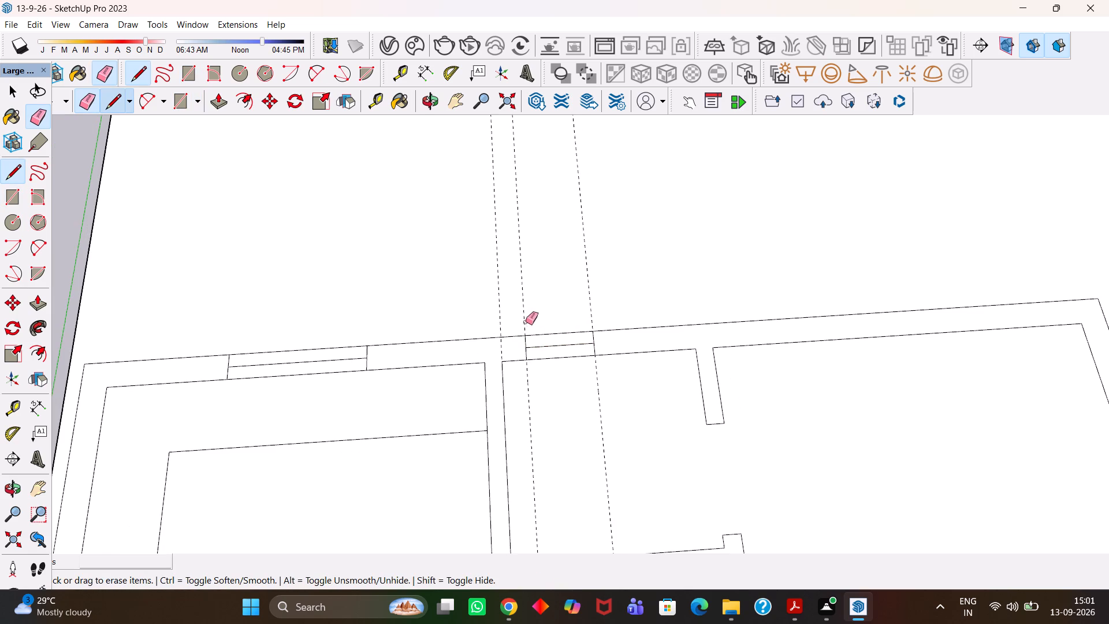
drag(524, 318, 485, 306)
drag(501, 304, 621, 294)
Examine the two windows in the end wall and the layout of the neighbouring rooms.
scroll(604, 313, down, 4)
key(h)
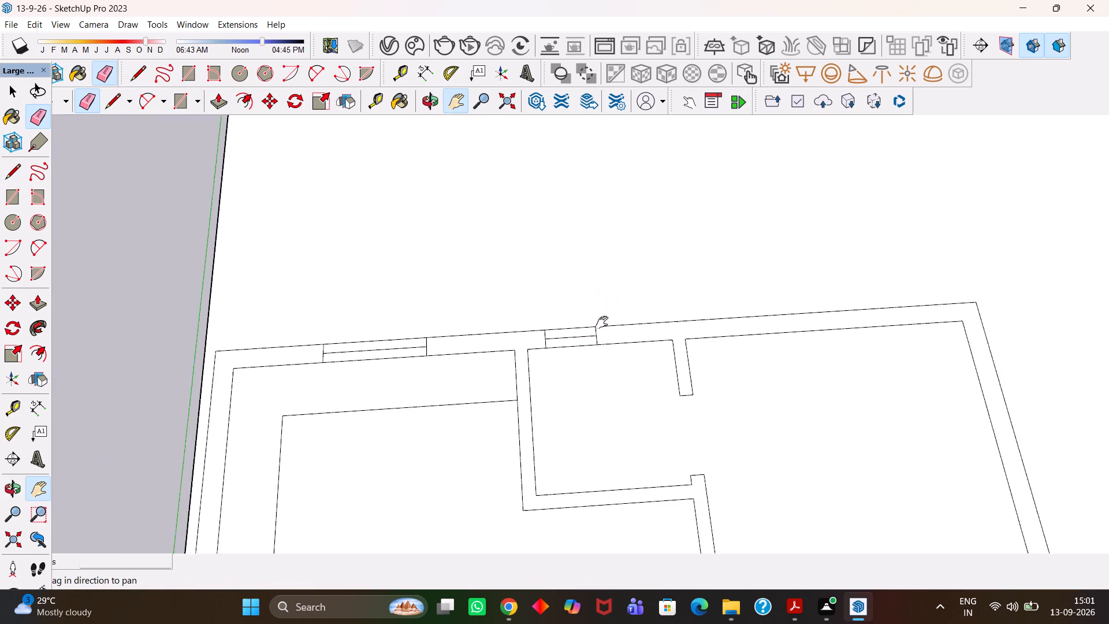
drag(642, 380, 564, 347)
scroll(563, 345, down, 4)
scroll(550, 368, up, 2)
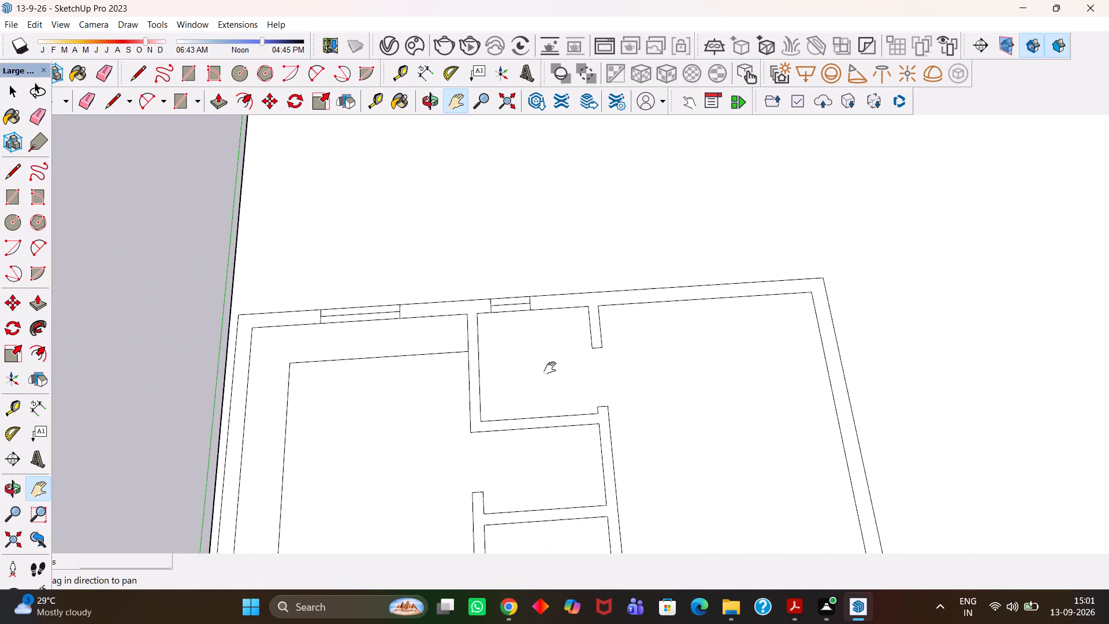
scroll(544, 363, up, 3)
key(h)
scroll(544, 363, down, 8)
middle_drag(538, 342, 531, 363)
scroll(531, 363, up, 2)
key(h)
scroll(537, 309, up, 3)
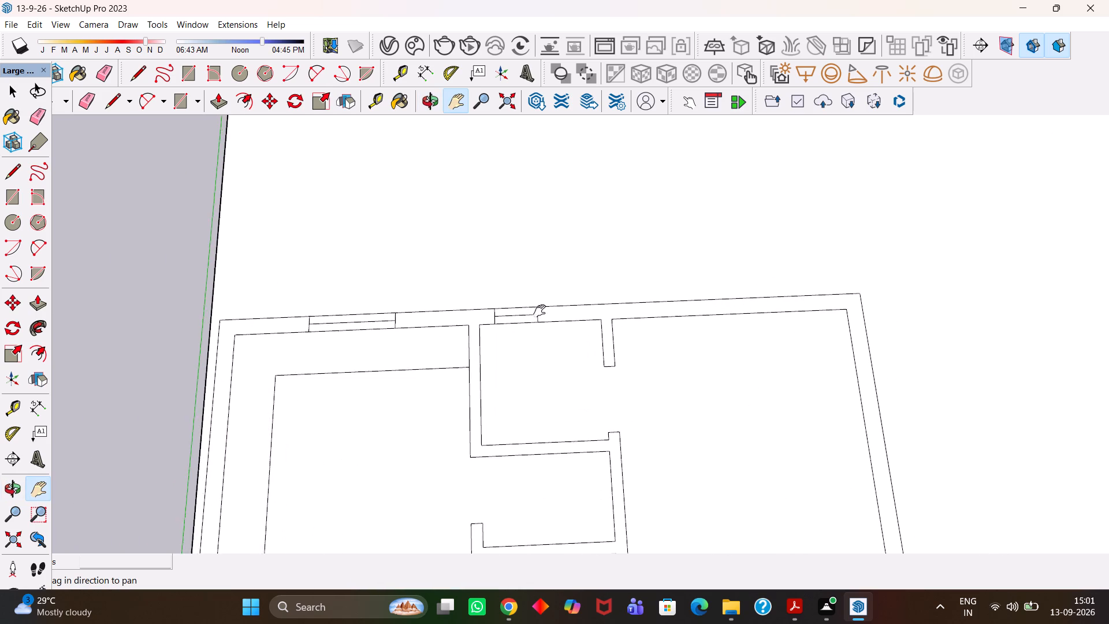
key(h)
scroll(546, 332, up, 4)
scroll(546, 333, down, 8)
scroll(578, 394, down, 2)
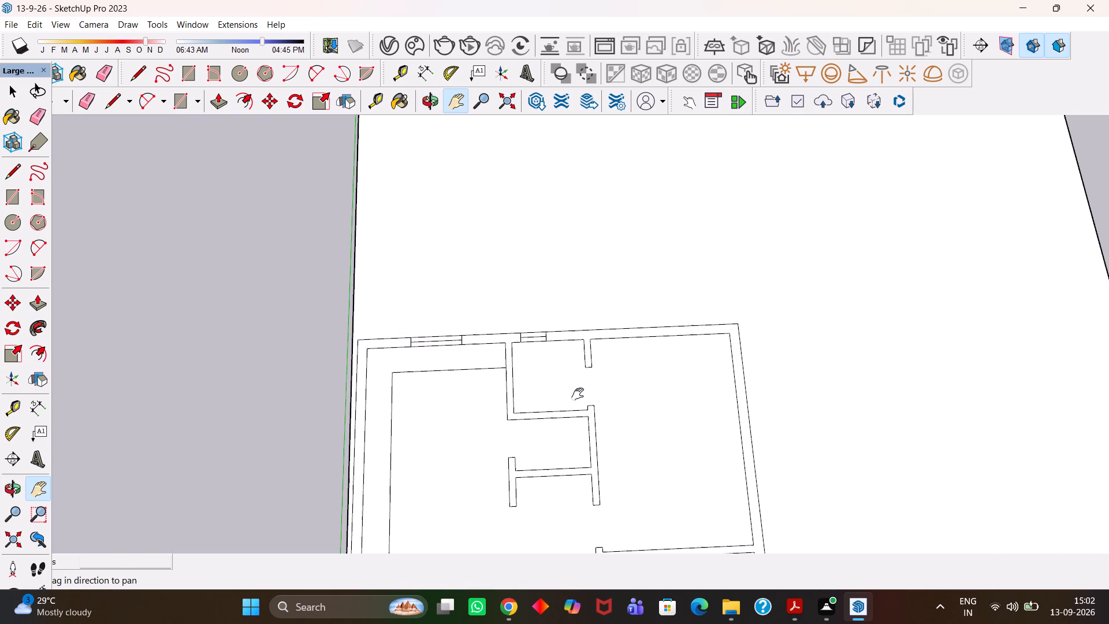
key(h)
scroll(567, 387, up, 3)
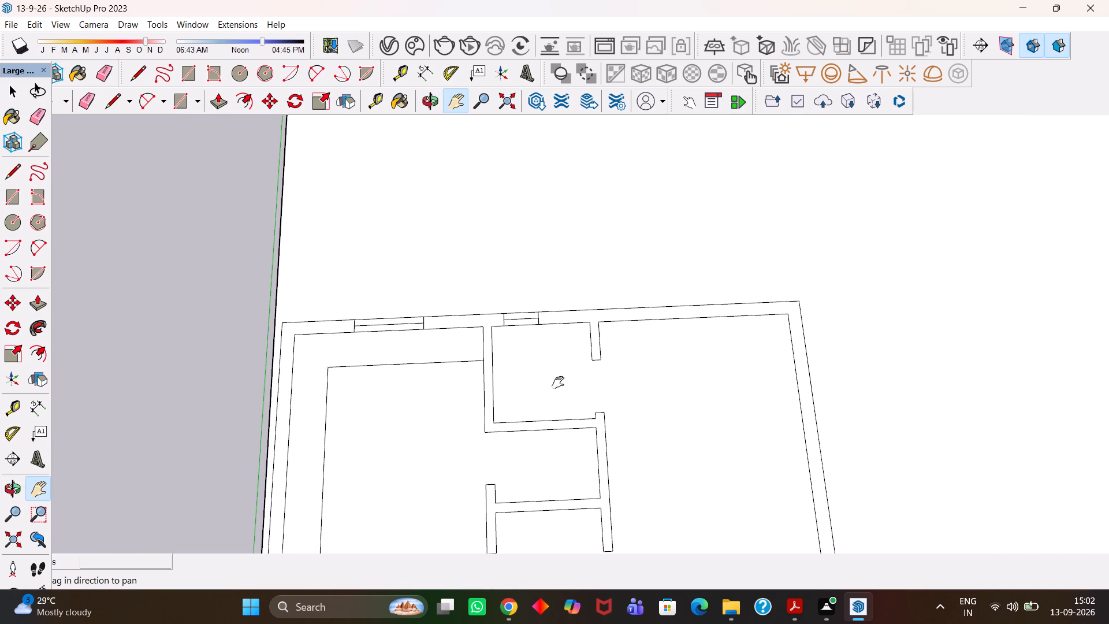
scroll(557, 381, down, 3)
key(h)
scroll(530, 377, up, 2)
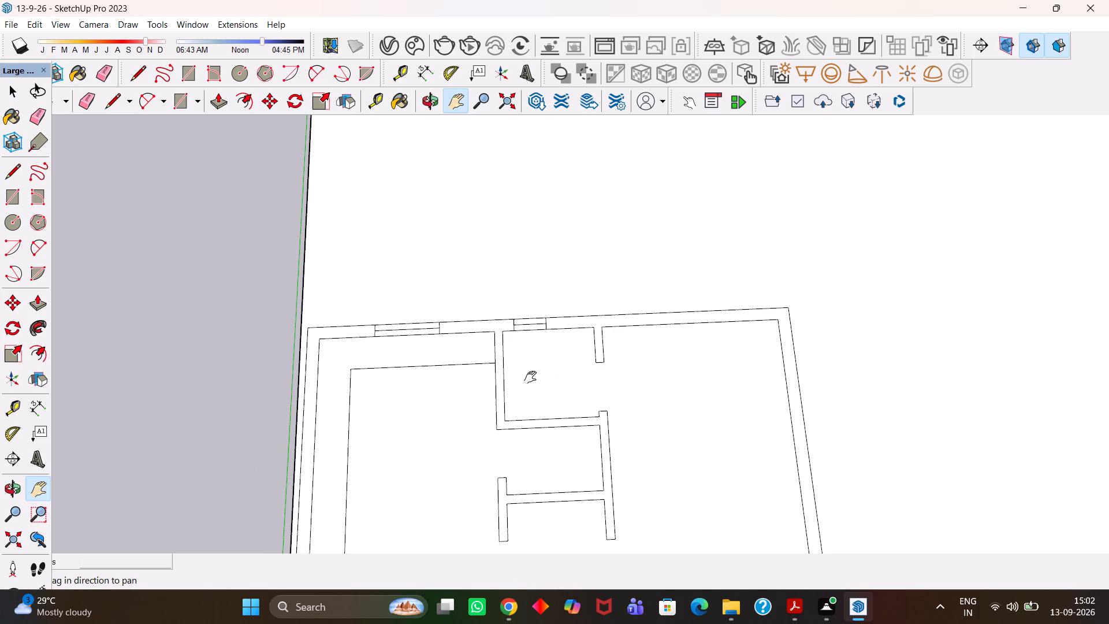
key(h)
scroll(530, 377, down, 3)
scroll(539, 381, up, 2)
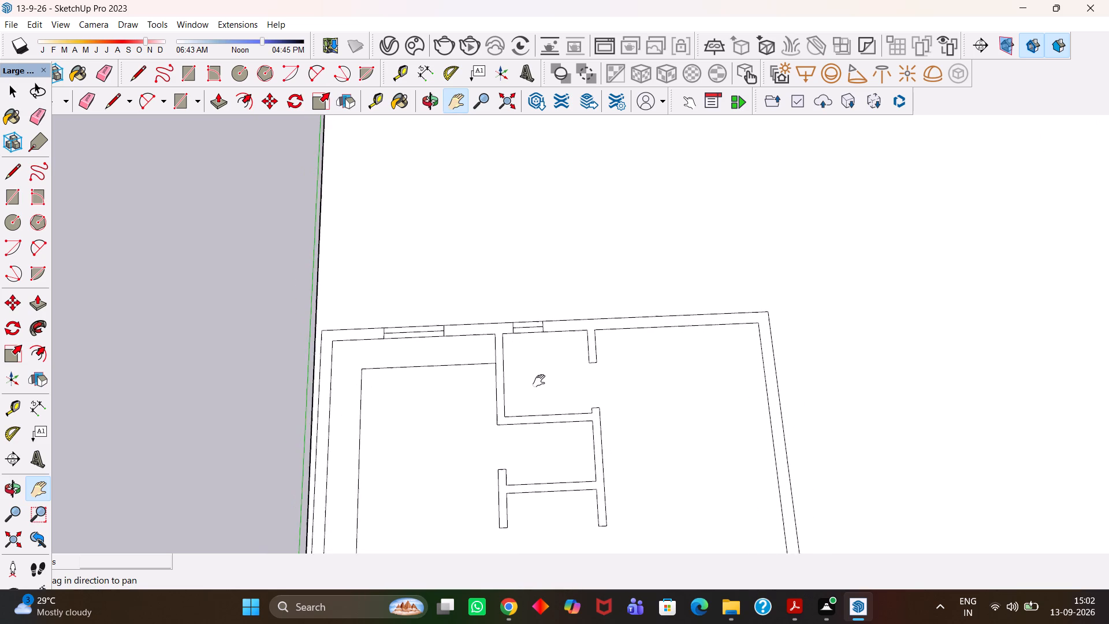
scroll(539, 381, up, 1)
key(h)
scroll(539, 380, down, 5)
middle_drag(605, 410, 594, 344)
scroll(594, 344, up, 3)
key(h)
Place a guide across the corner room about 6' 11" from its lower partition wall, and a second guide 4' closer to that wall.
drag(530, 378, 563, 362)
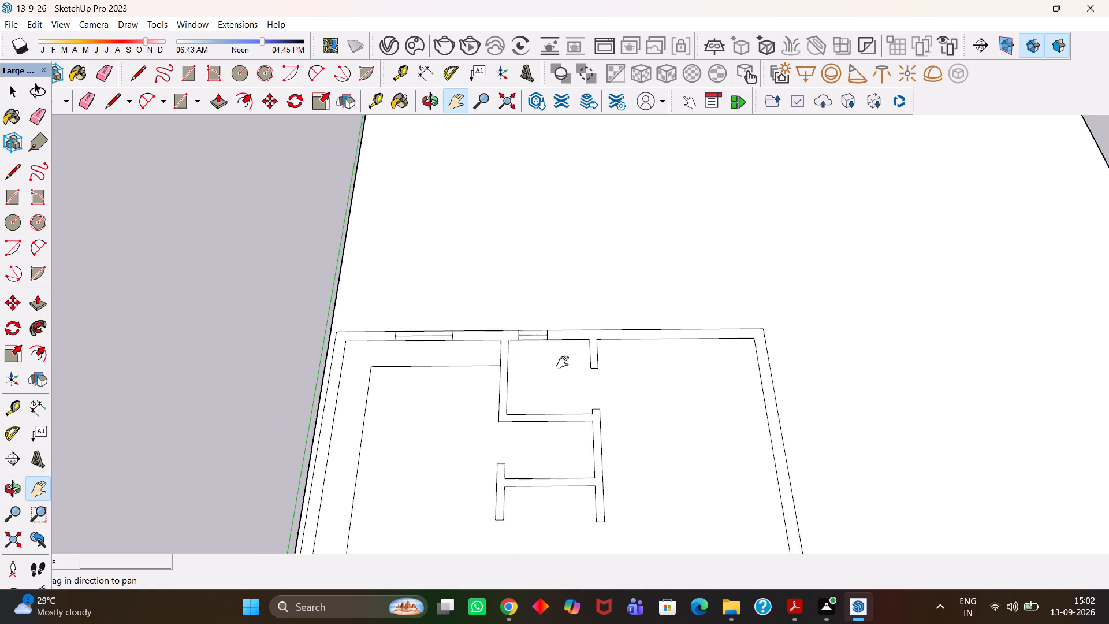
drag(563, 362, 632, 319)
drag(508, 381, 570, 355)
drag(523, 436, 540, 415)
middle_drag(530, 412, 529, 427)
key(t)
click(554, 478)
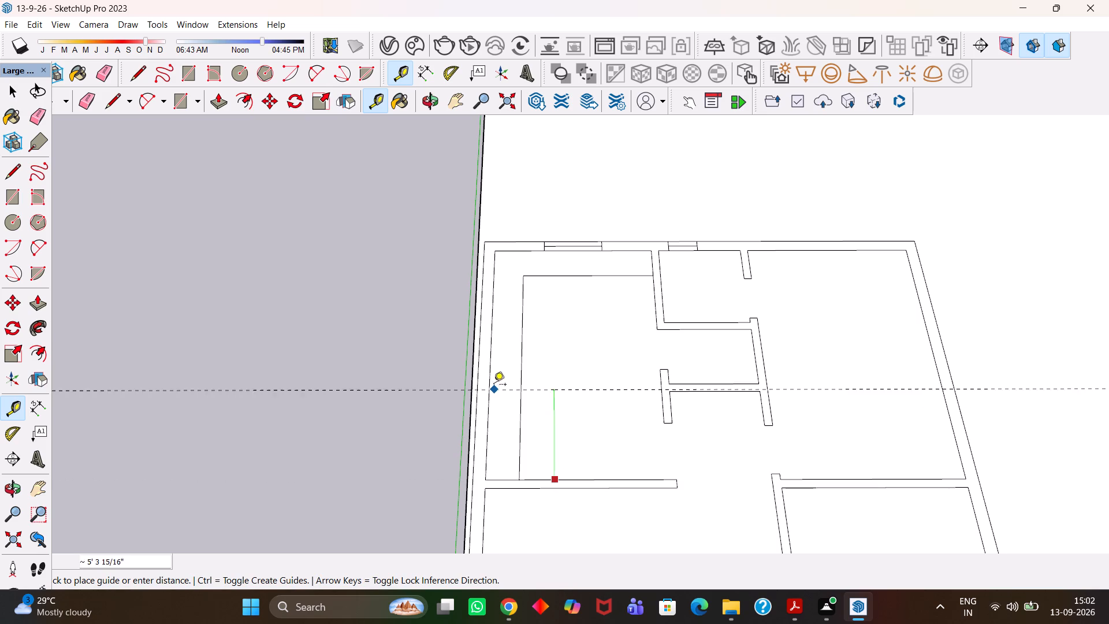
click(492, 359)
scroll(503, 359, up, 4)
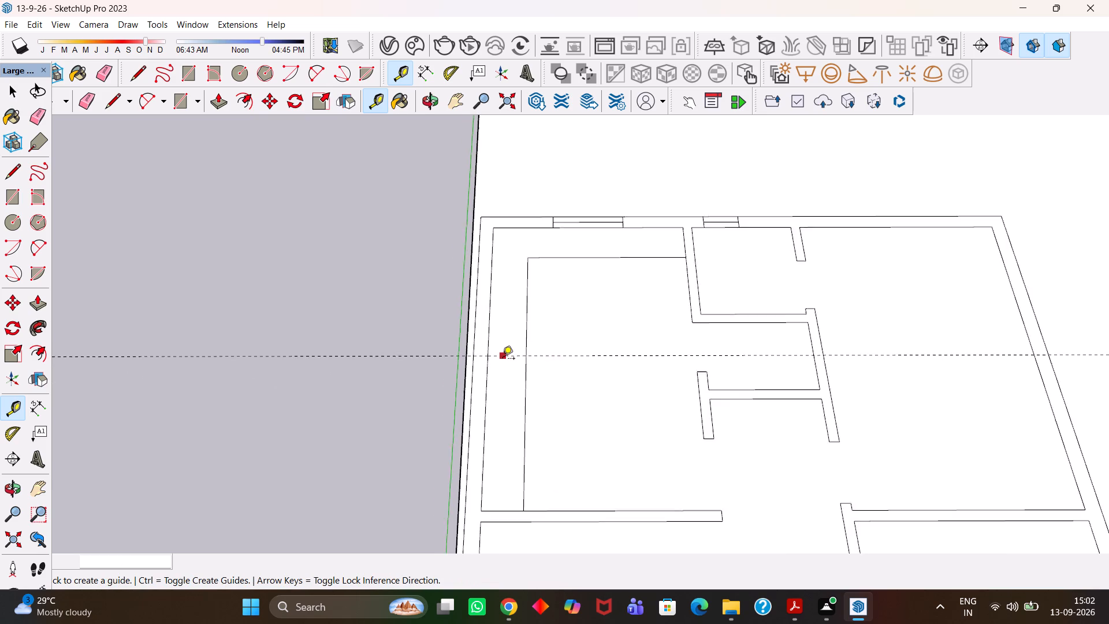
click(507, 355)
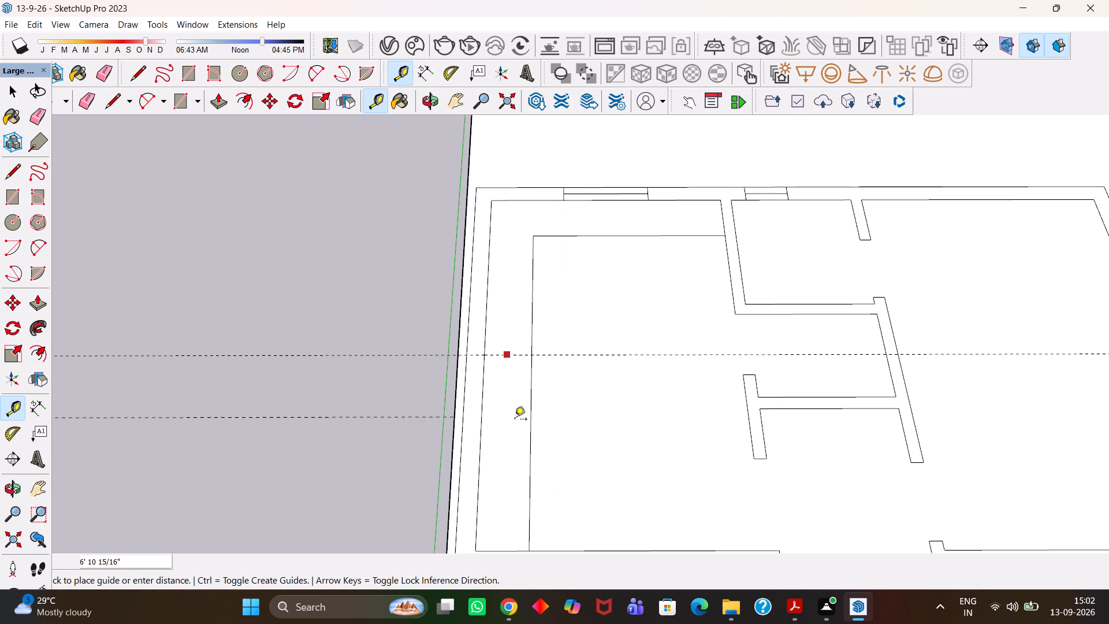
text(4')
key(Return)
Draw a 4' by 9" window rectangle across the corner room's outer side wall between the guides, with a lengthwise line through its middle.
scroll(444, 377, up, 3)
key(r)
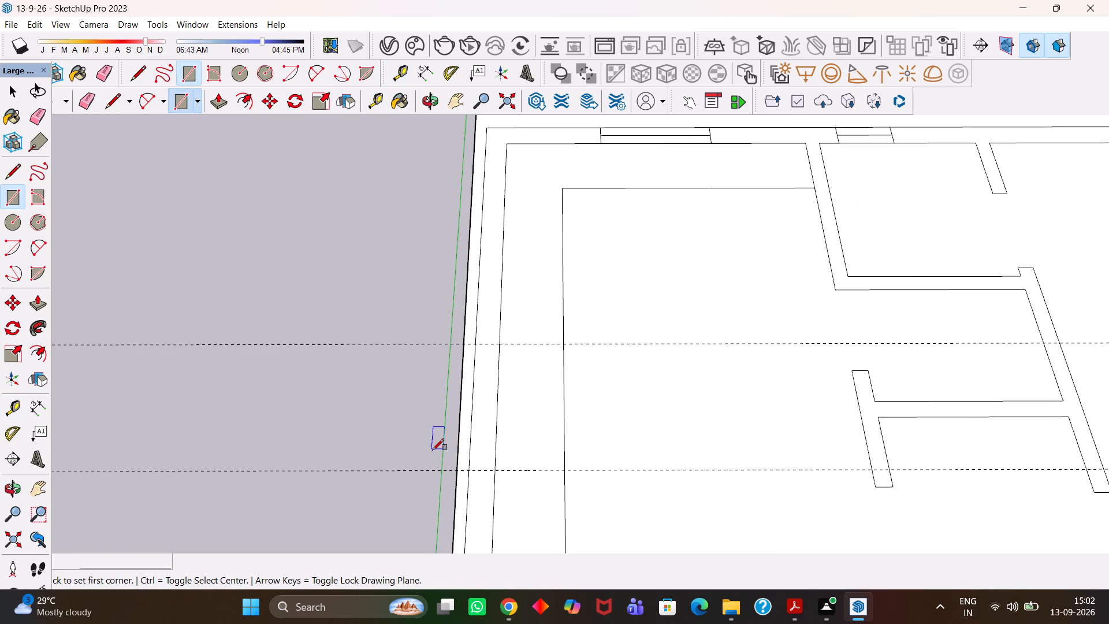
click(468, 470)
click(498, 344)
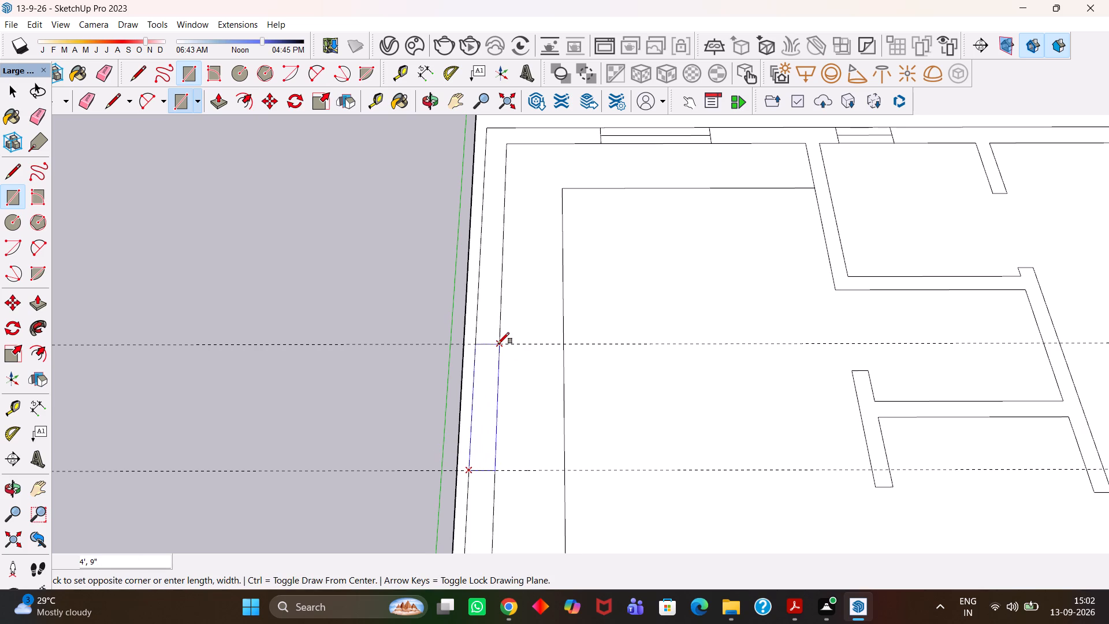
scroll(498, 344, up, 2)
key(l)
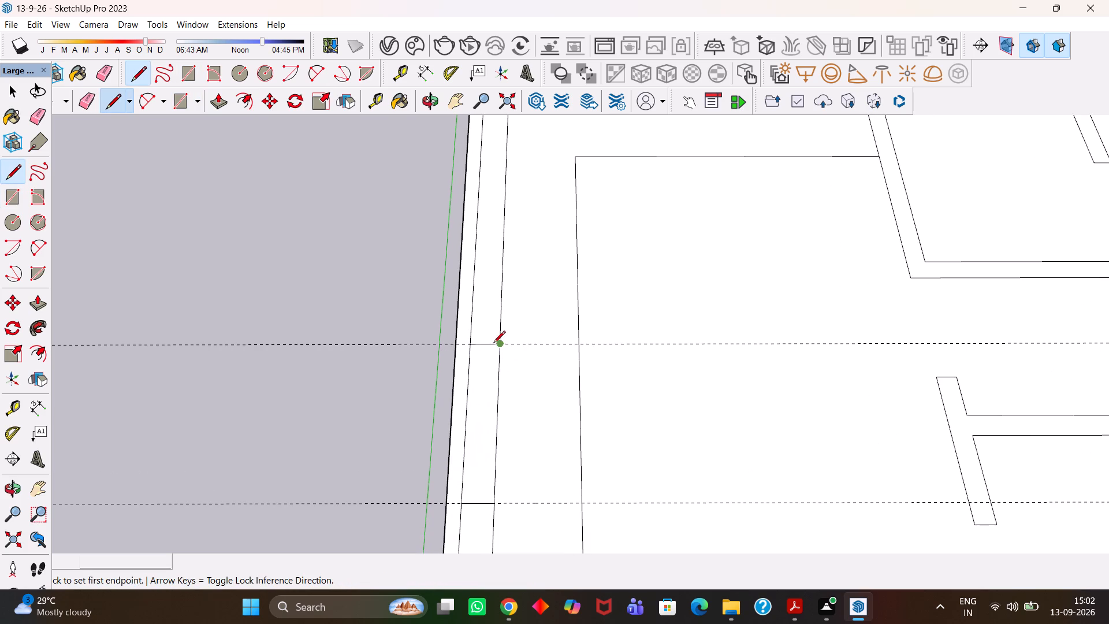
click(487, 346)
click(477, 501)
Erase the two guides that cross the window in the corner room's side wall.
key(h)
scroll(479, 482, down, 4)
key(e)
drag(623, 377, 617, 438)
drag(605, 497, 604, 509)
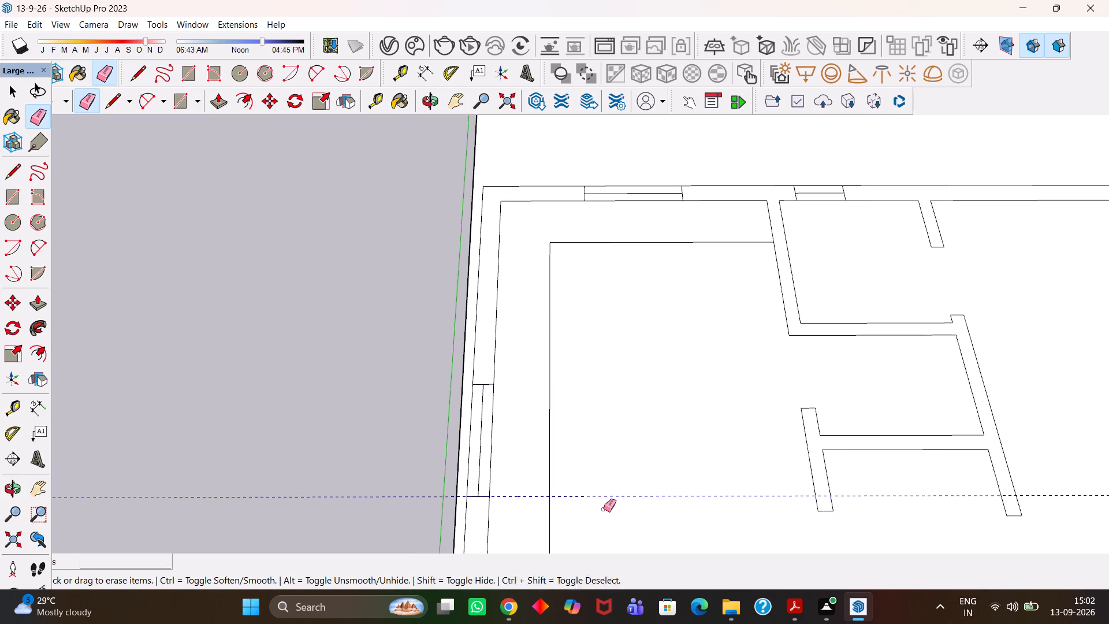
drag(604, 509, 604, 518)
Place guides in the room beyond the corner room's lower partition: along the partition's face, 1' off it, and 4' further.
scroll(612, 459, down, 4)
key(h)
middle_drag(594, 408, 597, 466)
key(h)
scroll(597, 466, up, 1)
drag(576, 481, 525, 337)
drag(541, 422, 541, 350)
scroll(530, 354, down, 2)
drag(513, 398, 511, 372)
scroll(511, 366, up, 1)
key(t)
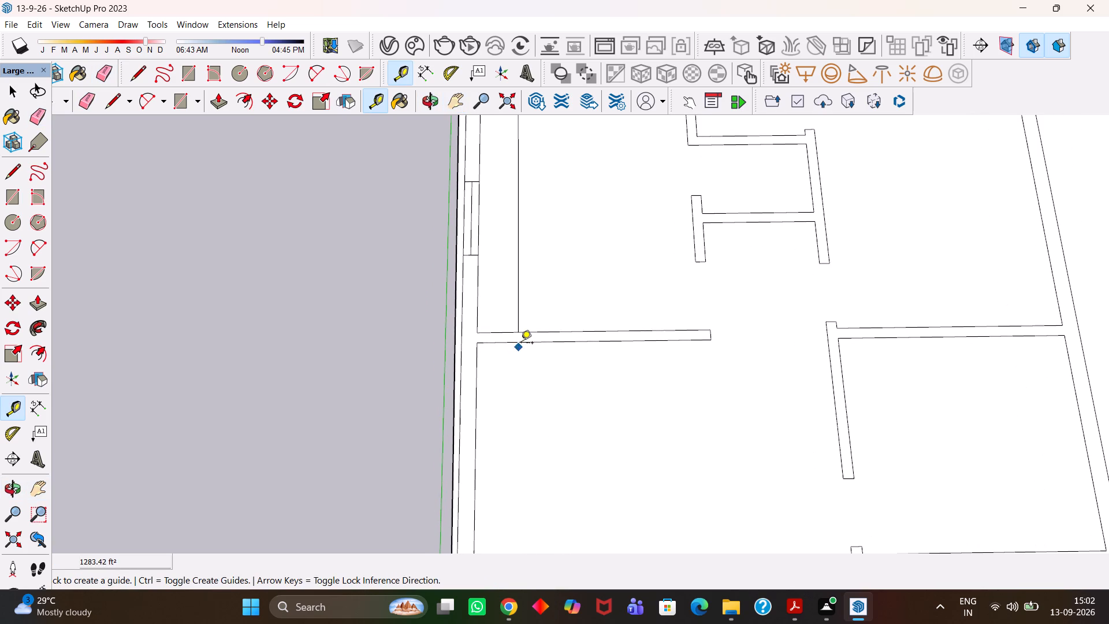
click(521, 344)
double_click(521, 344)
click(521, 344)
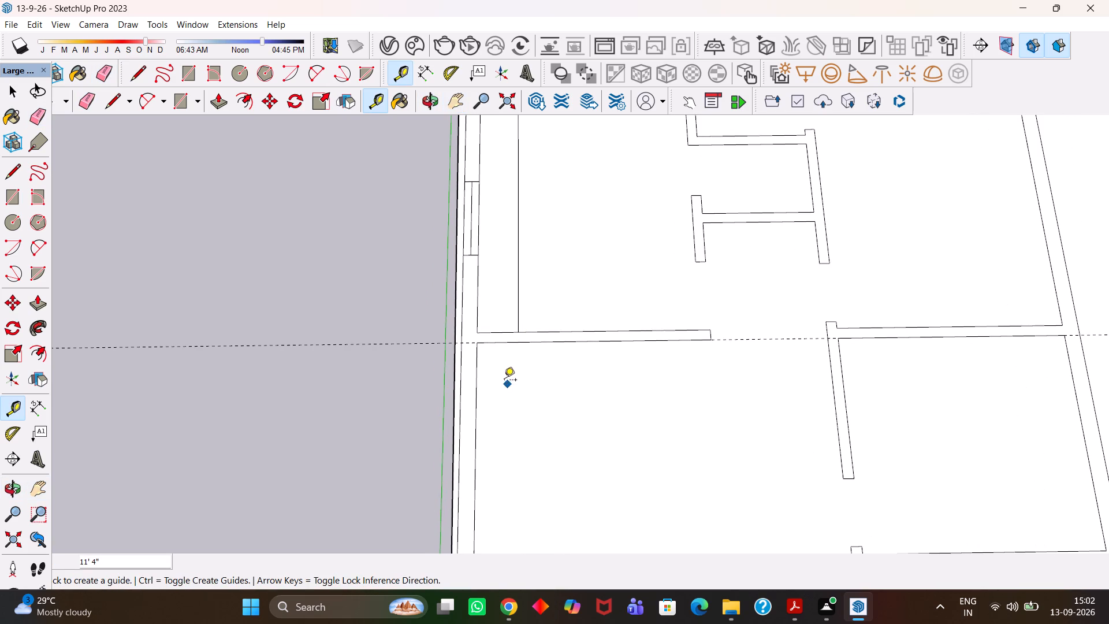
click(419, 343)
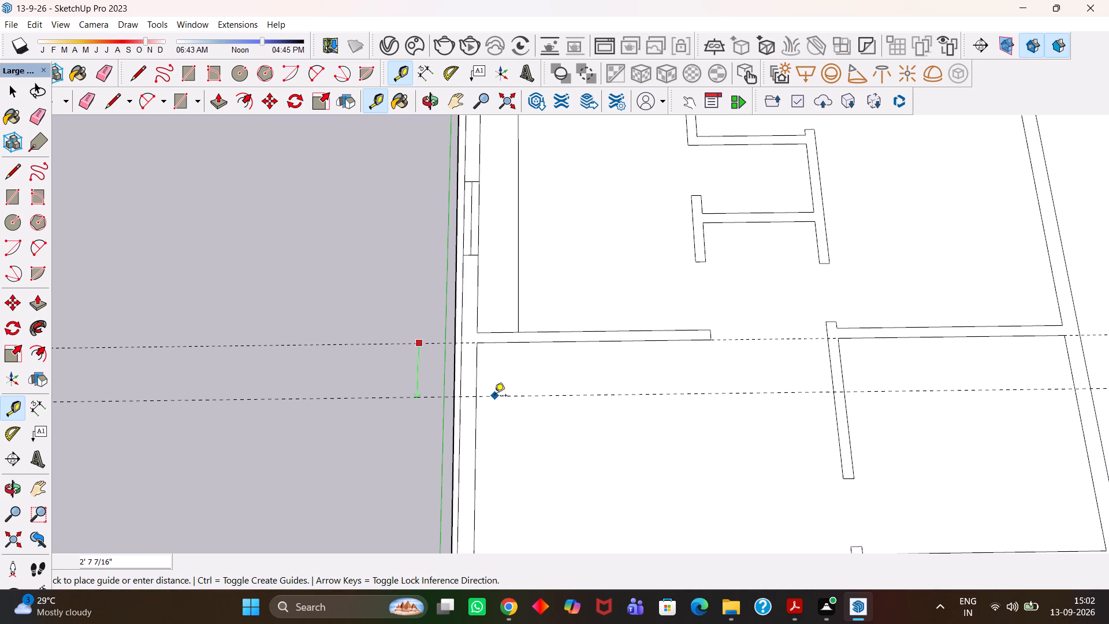
text(1')
key(Return)
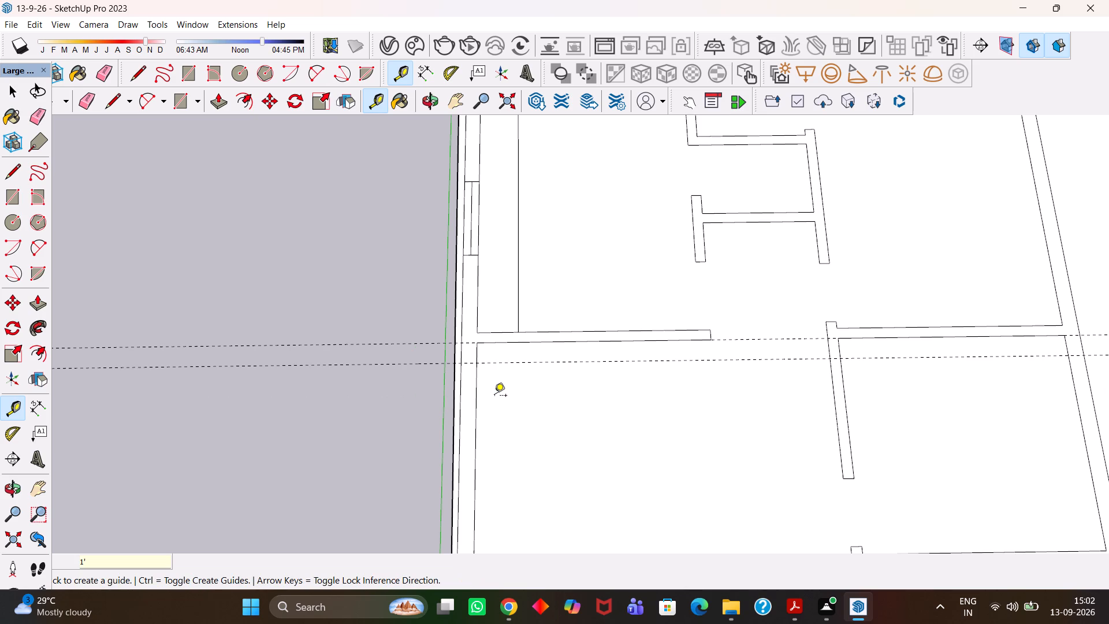
click(507, 361)
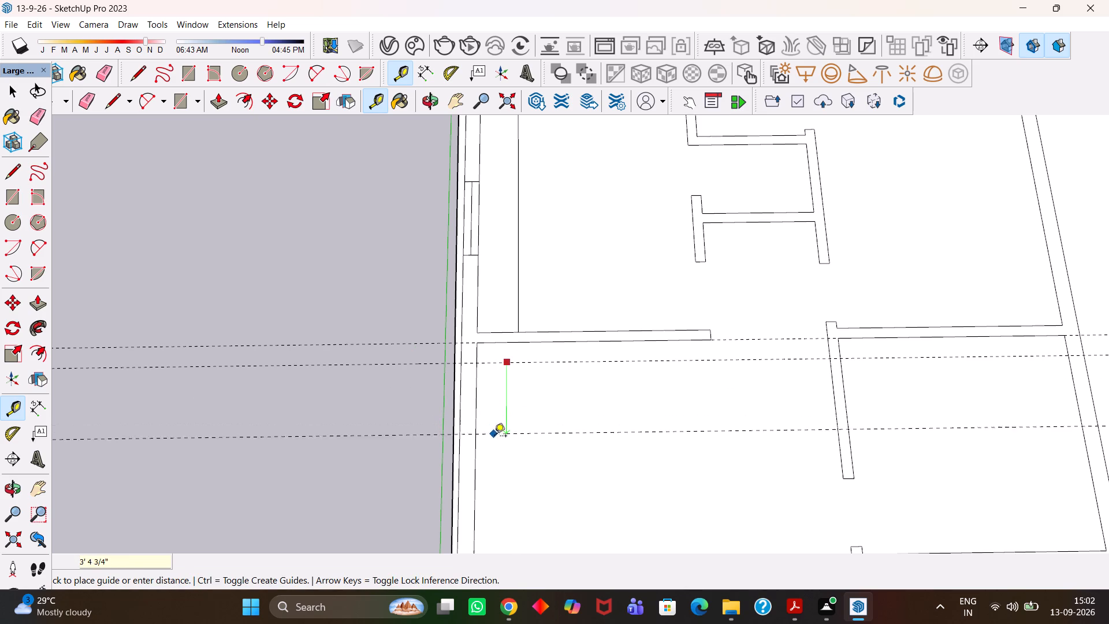
text(4')
key(Return)
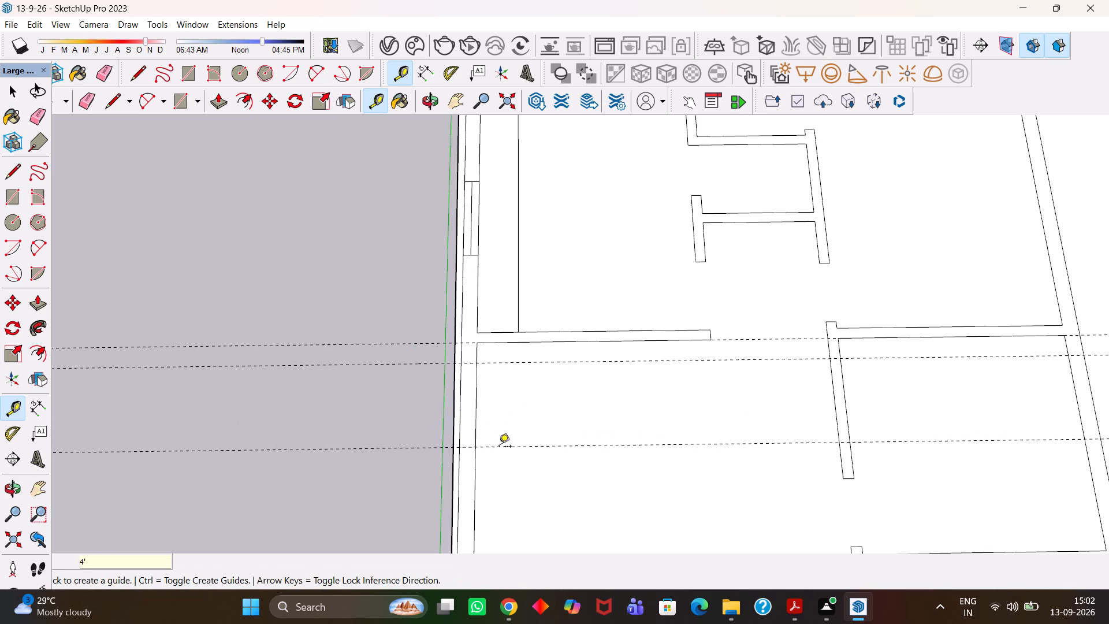
Draw a 4' by 9" window rectangle across this room's outer side wall between the last two guides, with a lengthwise line through its middle.
key(r)
scroll(499, 447, up, 1)
click(457, 446)
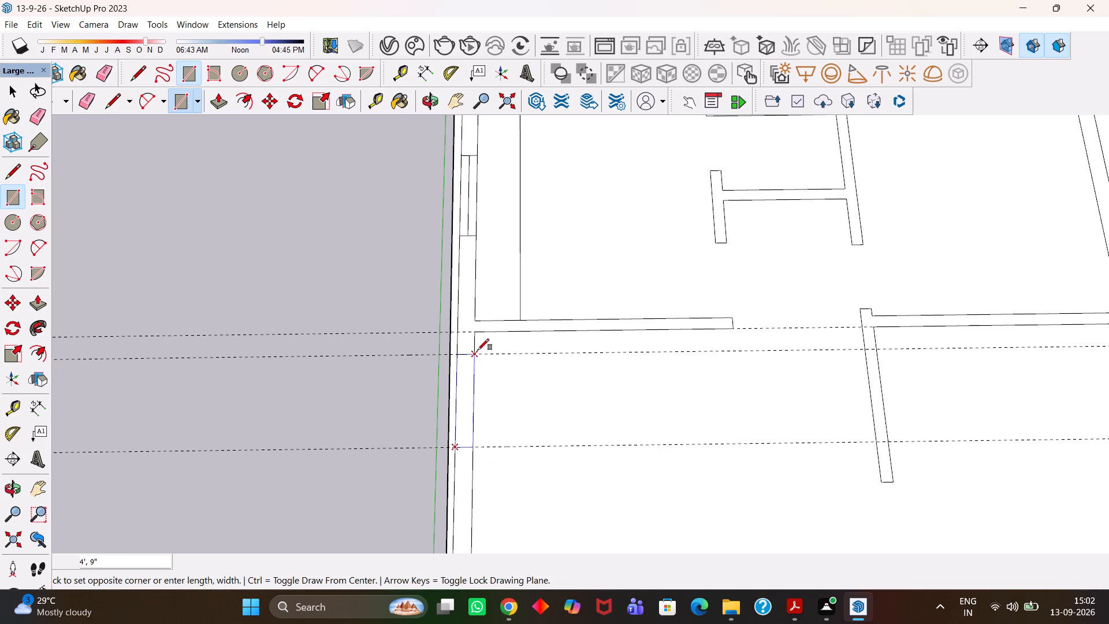
click(477, 356)
key(l)
scroll(453, 350, up, 1)
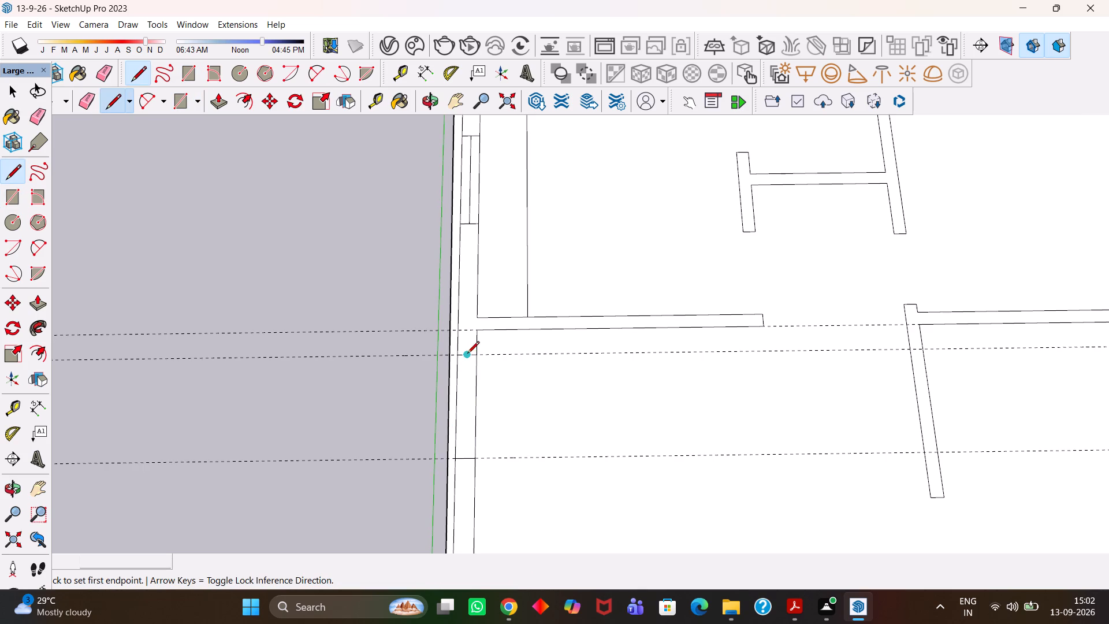
click(467, 354)
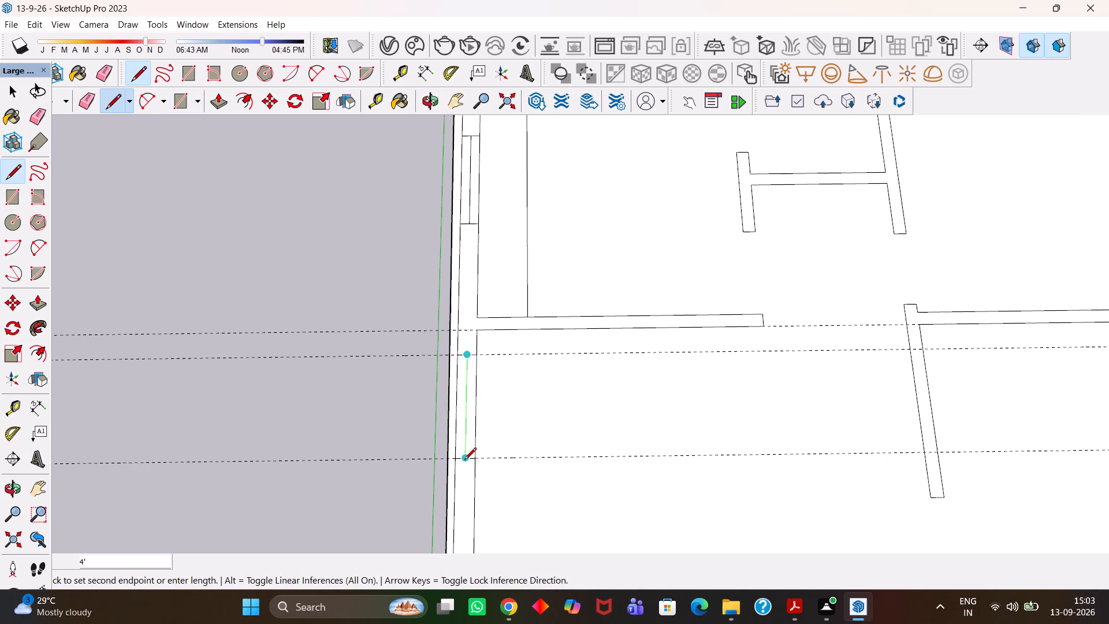
click(464, 460)
Erase the three guides around the new side-wall window below the partition.
key(h)
scroll(464, 460, down, 4)
drag(472, 469, 502, 382)
scroll(506, 381, up, 2)
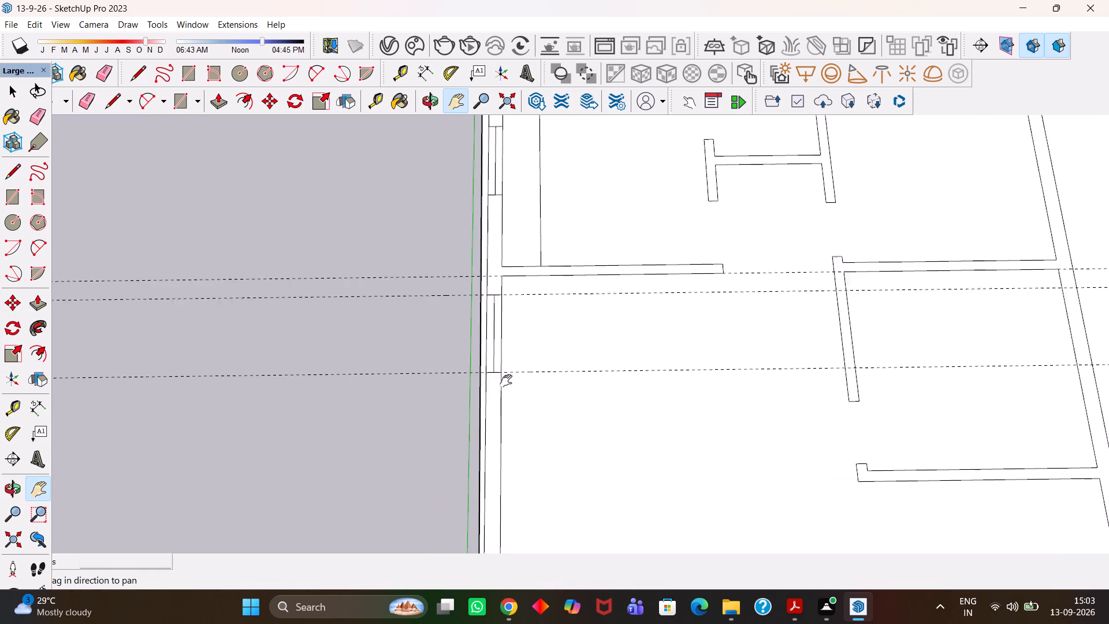
key(e)
drag(432, 246, 412, 395)
scroll(575, 359, down, 3)
key(h)
drag(597, 403, 589, 398)
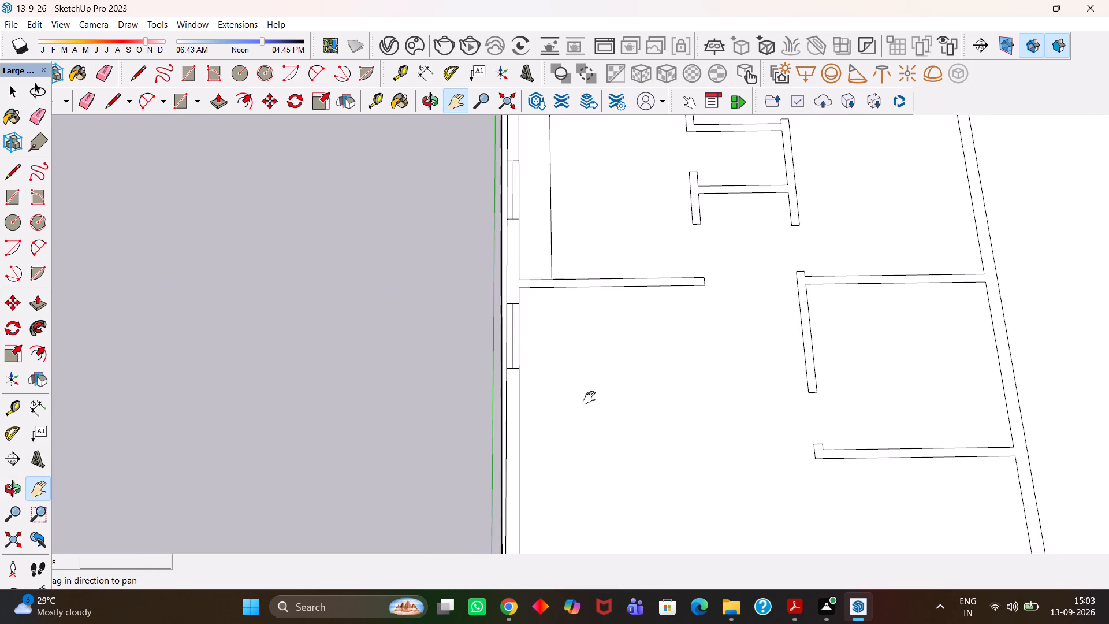
Place guides at the far end of the same room: along the next partition's inner face, 1' off it, and 4' further.
drag(589, 398, 534, 292)
scroll(515, 300, down, 2)
scroll(512, 413, up, 1)
drag(520, 462, 537, 428)
key(t)
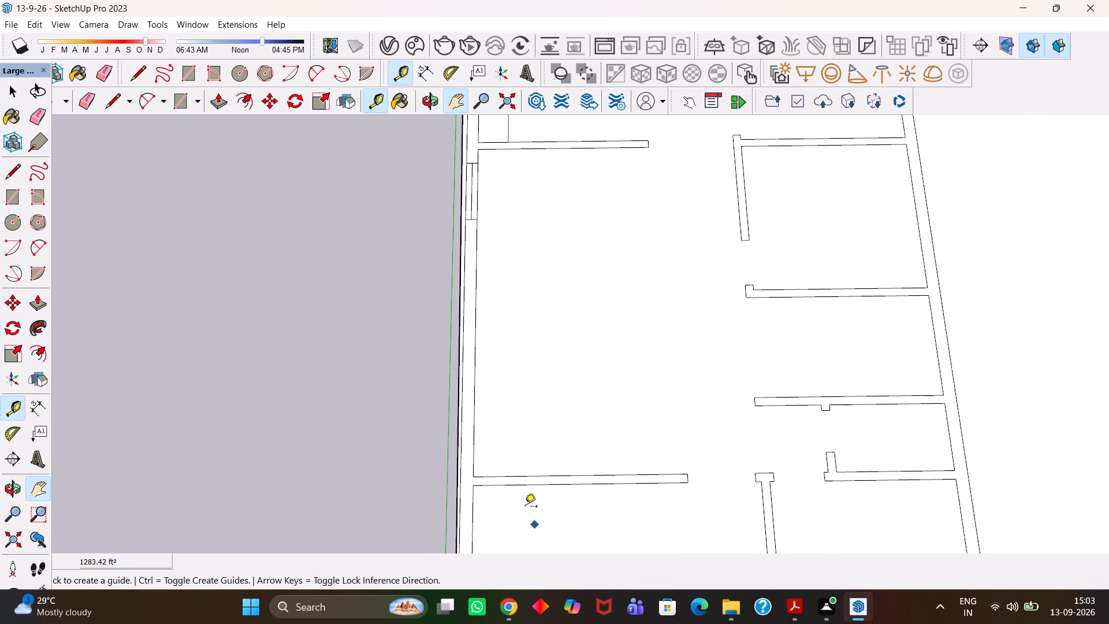
double_click(512, 473)
click(515, 476)
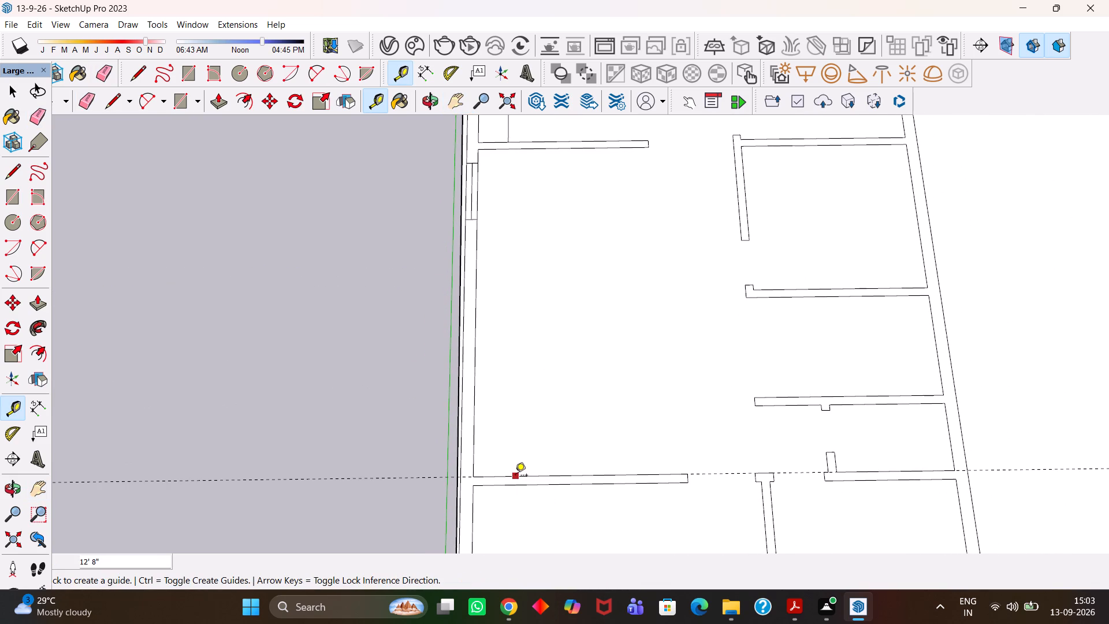
text(1')
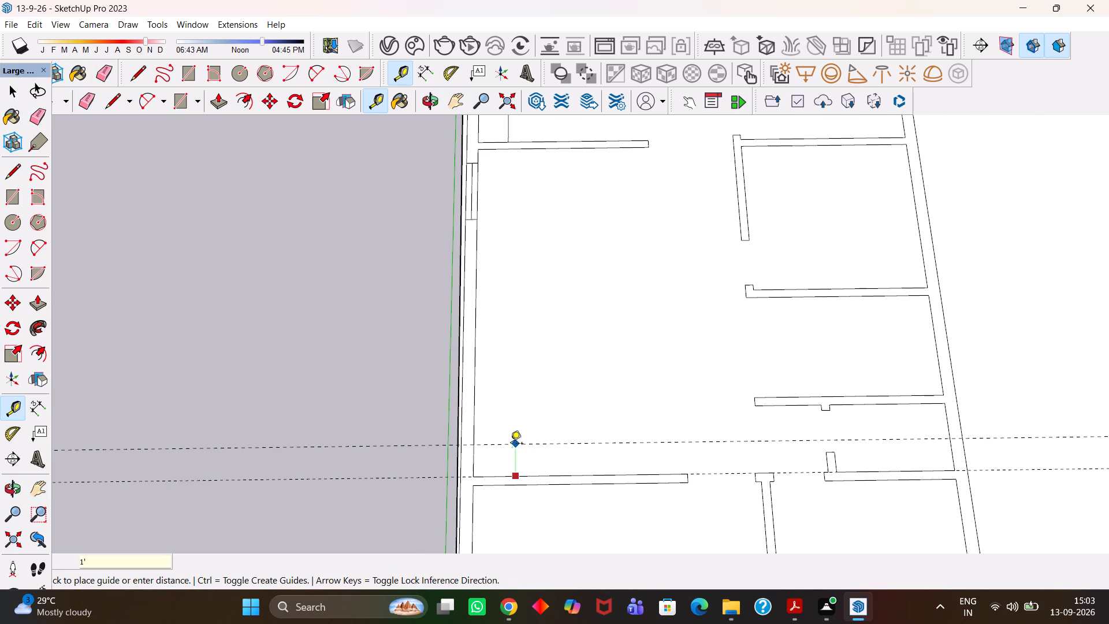
key(Return)
click(530, 458)
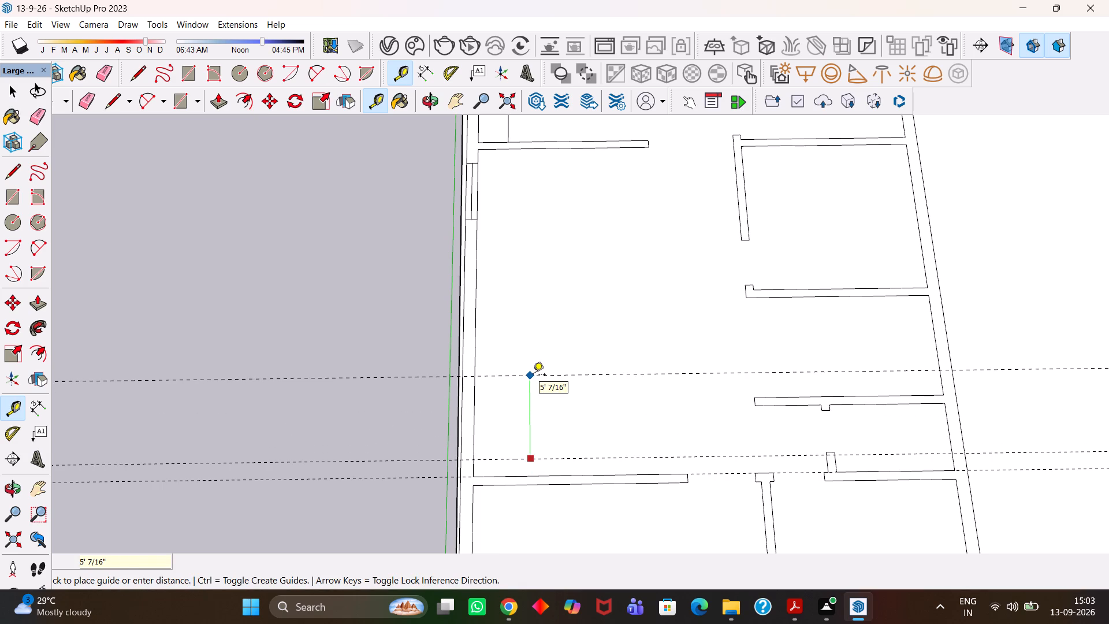
text(4')
key(Return)
Draw a 4' by 9" window rectangle across the outer side wall between the last two guides, with a lengthwise line through its middle.
key(r)
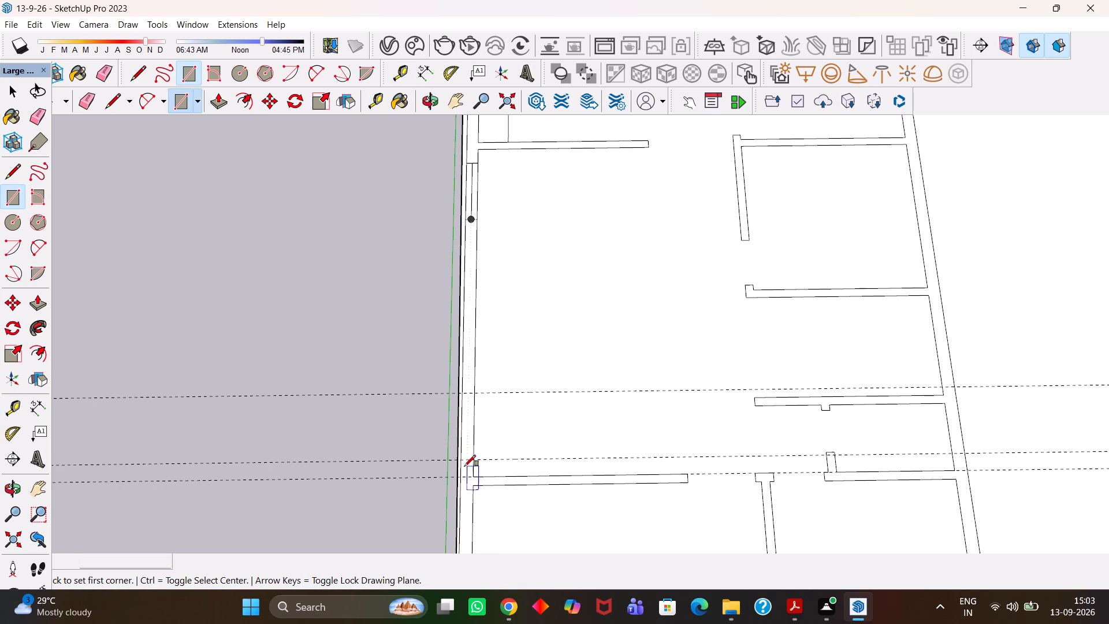
click(462, 462)
click(474, 393)
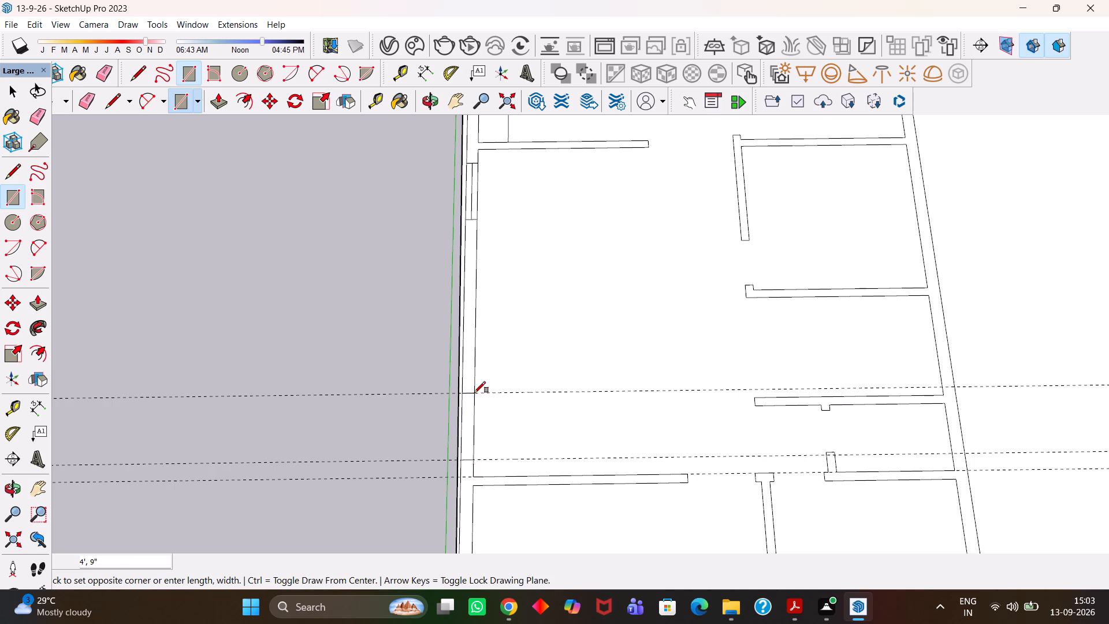
scroll(473, 417, up, 4)
key(l)
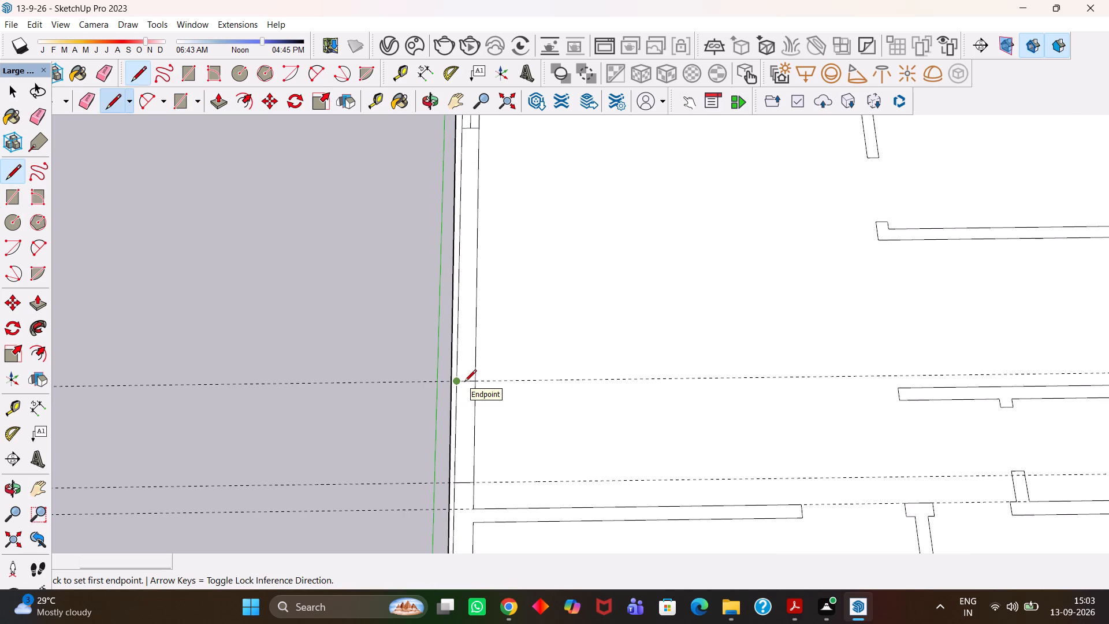
scroll(467, 382, up, 3)
click(467, 382)
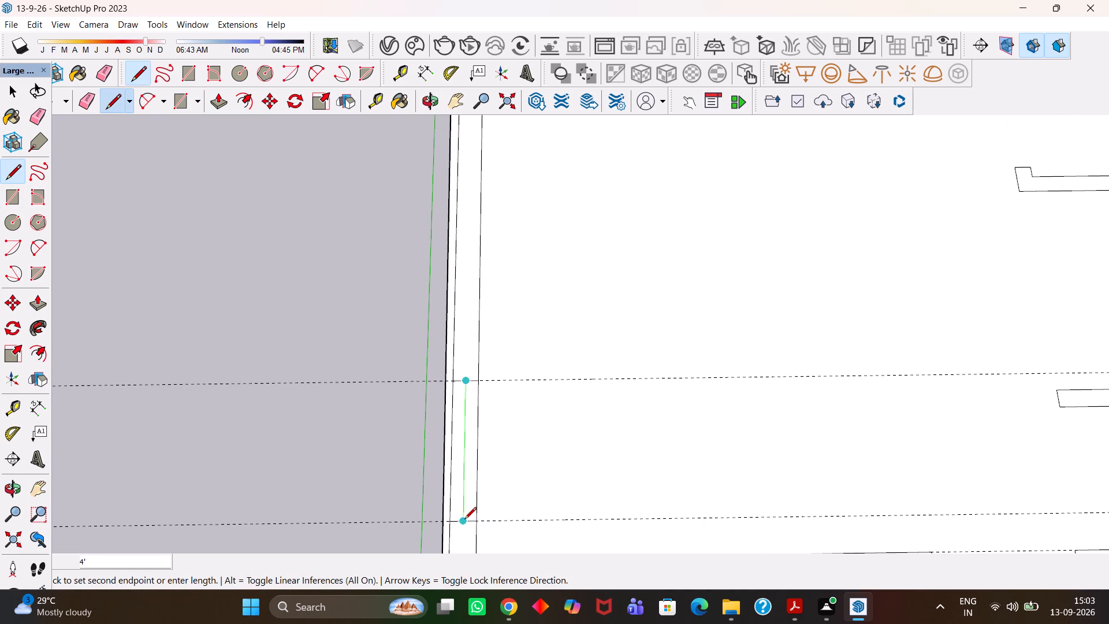
click(464, 520)
Erase the three guides around the second side-wall window of this room.
scroll(464, 518, down, 4)
key(e)
drag(558, 405, 556, 456)
drag(545, 502, 538, 524)
scroll(526, 489, down, 8)
key(h)
key(h)
scroll(498, 455, down, 4)
key(h)
drag(583, 482, 533, 452)
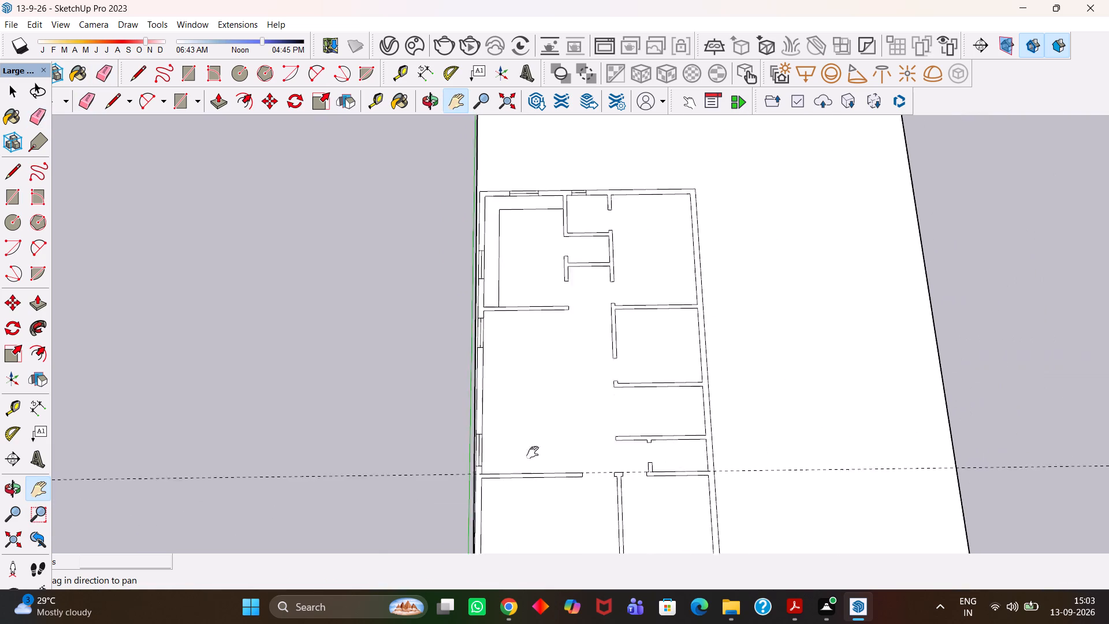
drag(533, 452, 481, 445)
scroll(509, 444, up, 4)
key(e)
drag(517, 447, 522, 484)
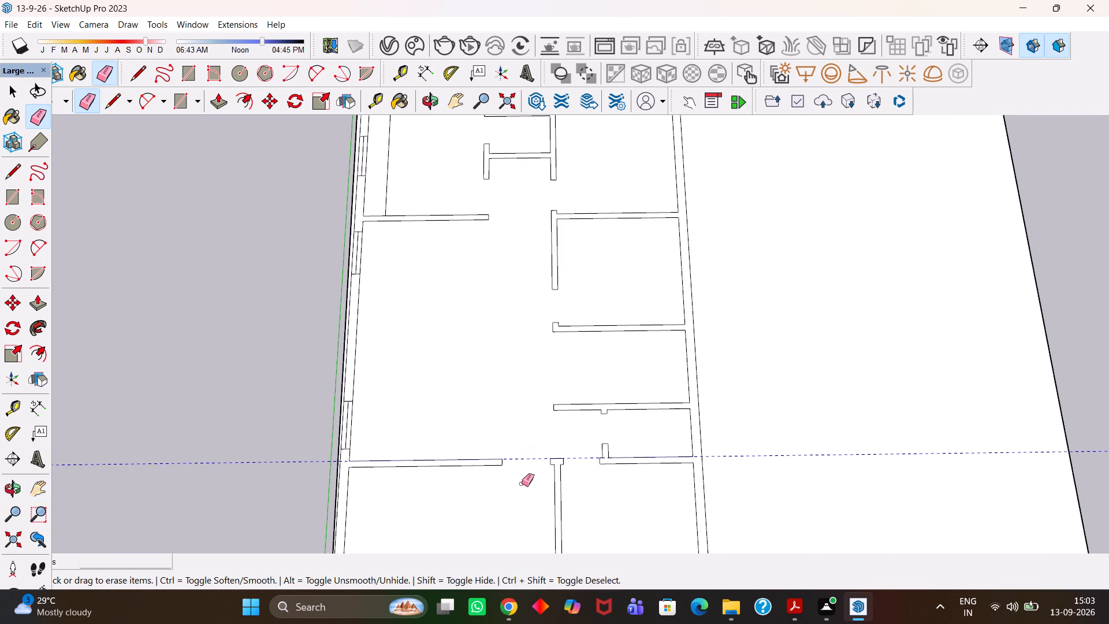
drag(522, 484, 523, 491)
Erase the short leftover line crossing the side wall at the plan's lower outer corner.
key(h)
scroll(507, 456, down, 8)
middle_drag(513, 388, 512, 418)
scroll(512, 418, up, 2)
key(h)
scroll(512, 418, up, 4)
scroll(512, 418, down, 2)
key(h)
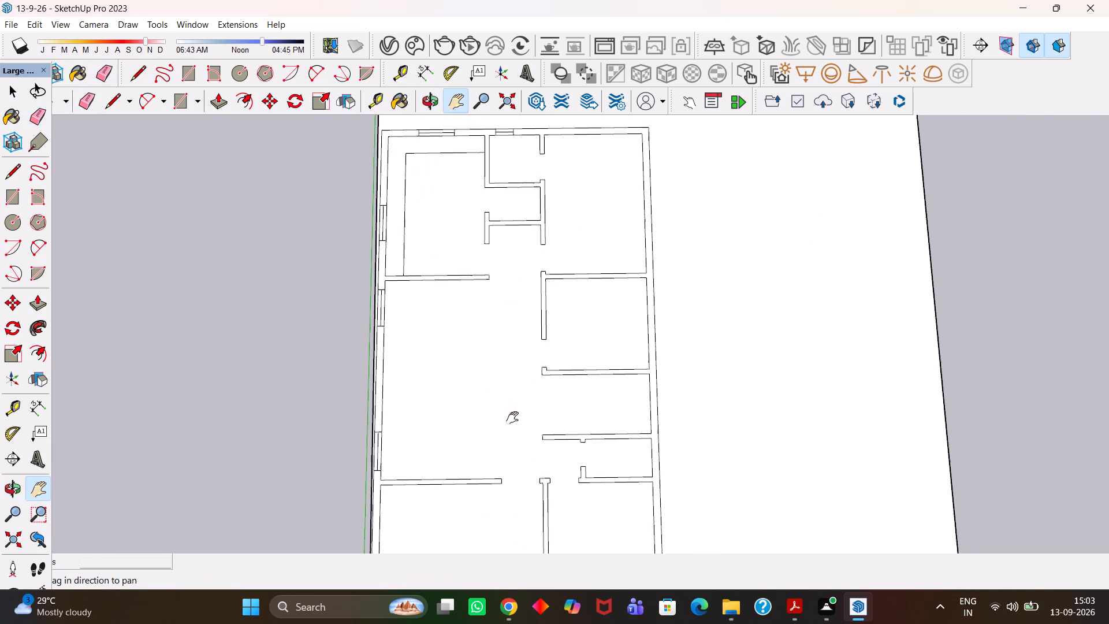
scroll(512, 418, down, 3)
drag(517, 435, 548, 367)
scroll(570, 365, up, 4)
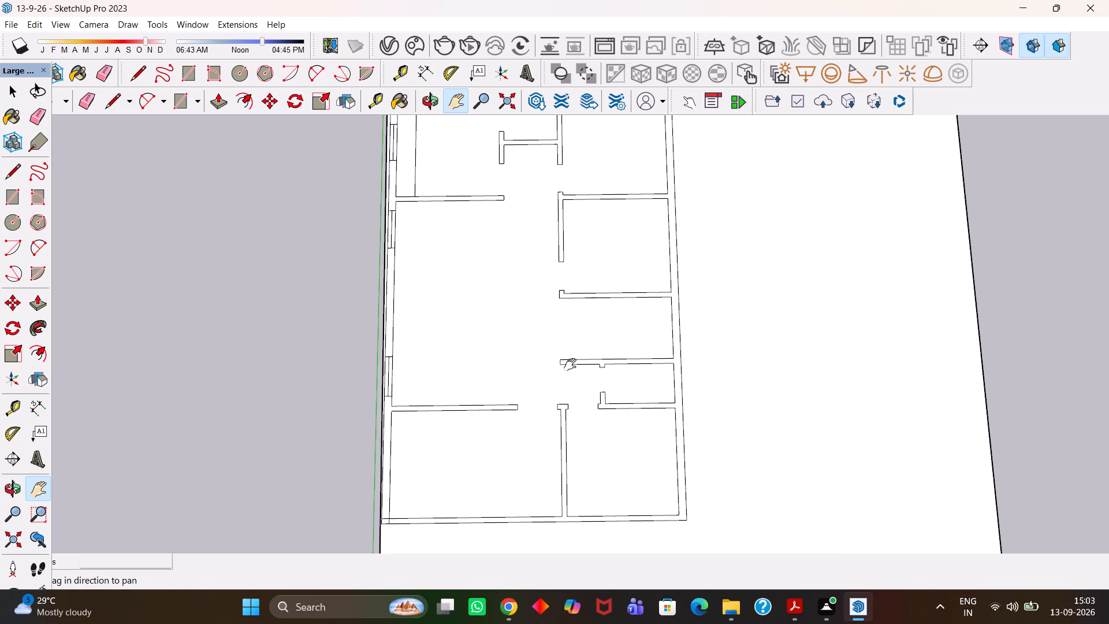
scroll(570, 365, down, 7)
scroll(570, 365, up, 7)
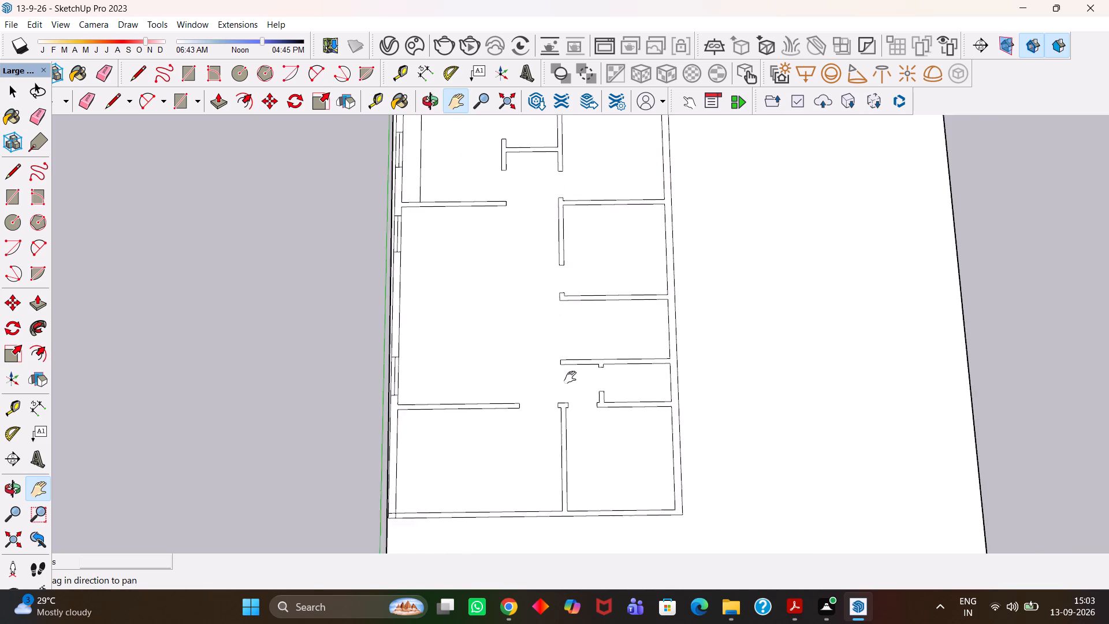
drag(565, 392, 571, 320)
scroll(302, 458, up, 8)
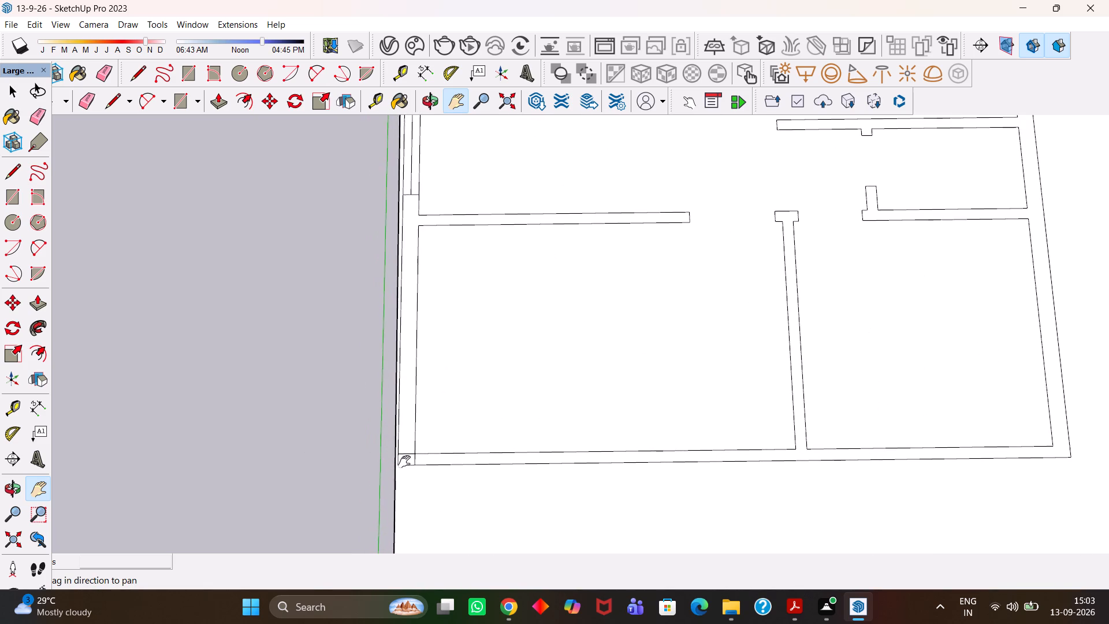
scroll(404, 462, up, 5)
key(e)
drag(404, 441, 409, 450)
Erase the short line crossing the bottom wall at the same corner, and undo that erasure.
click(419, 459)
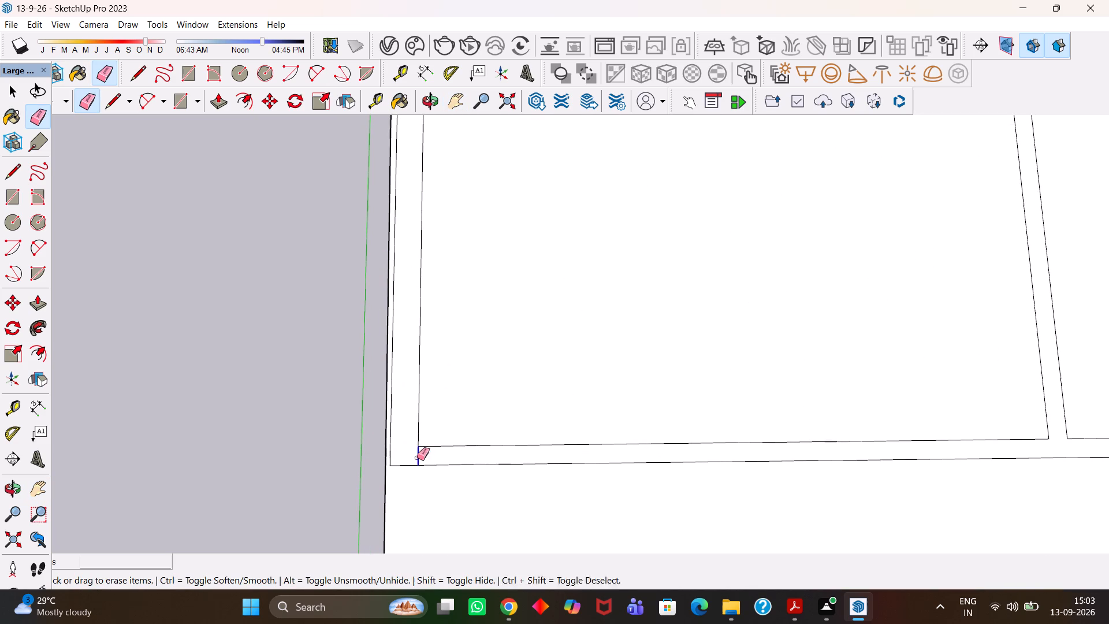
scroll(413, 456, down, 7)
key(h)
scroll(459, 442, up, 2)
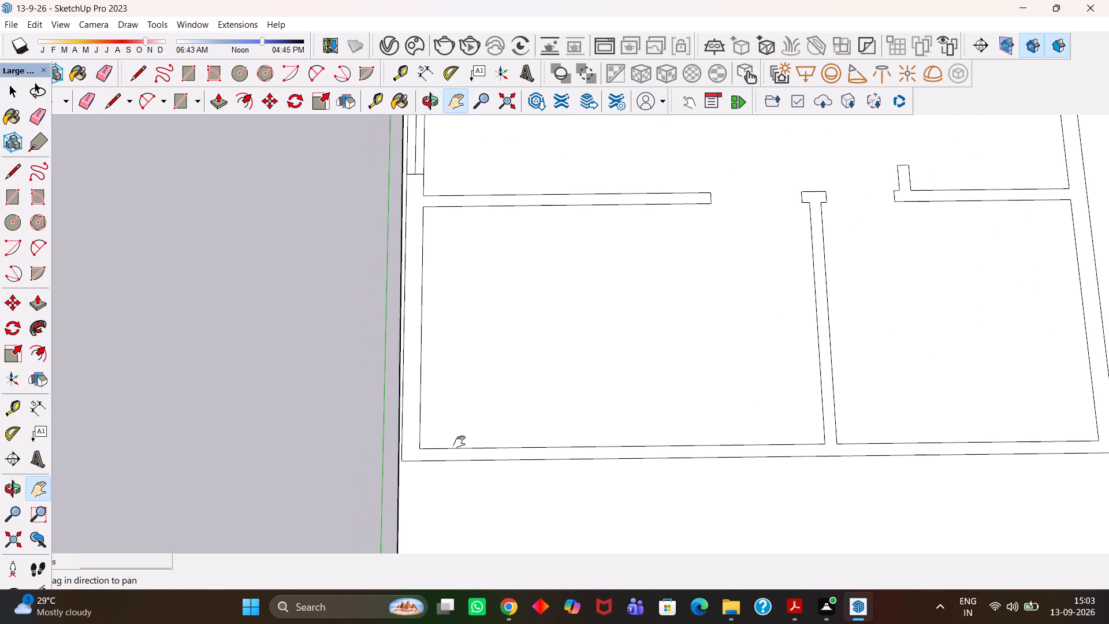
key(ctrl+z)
Place a guide 4" off the dividing partition's face, inside the larger bottom room.
scroll(453, 451, up, 4)
scroll(448, 451, down, 4)
key(h)
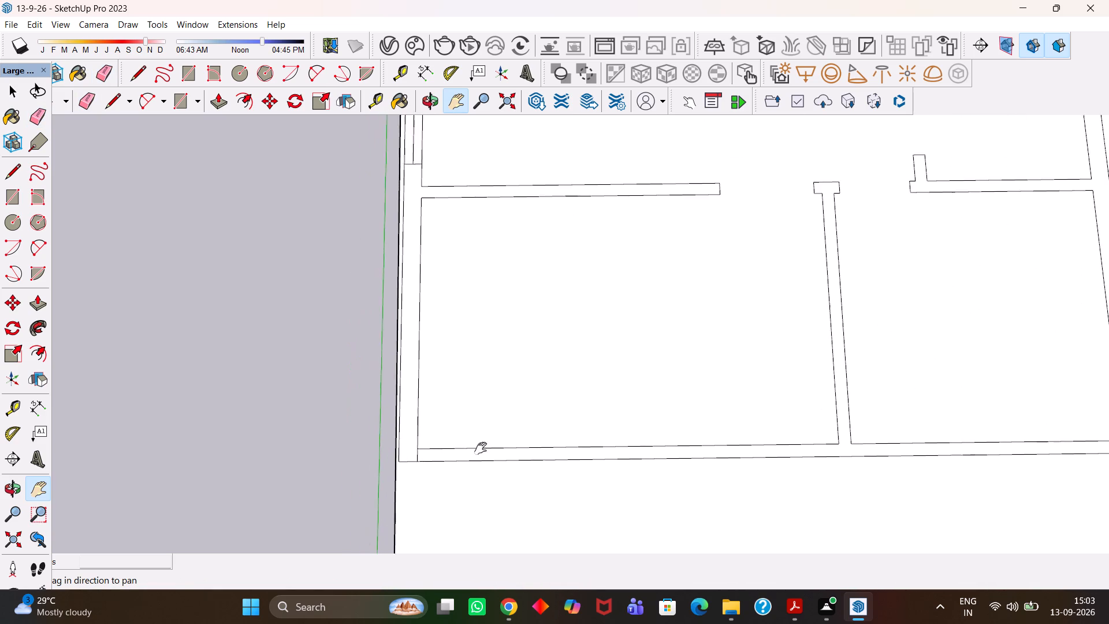
scroll(493, 445, up, 3)
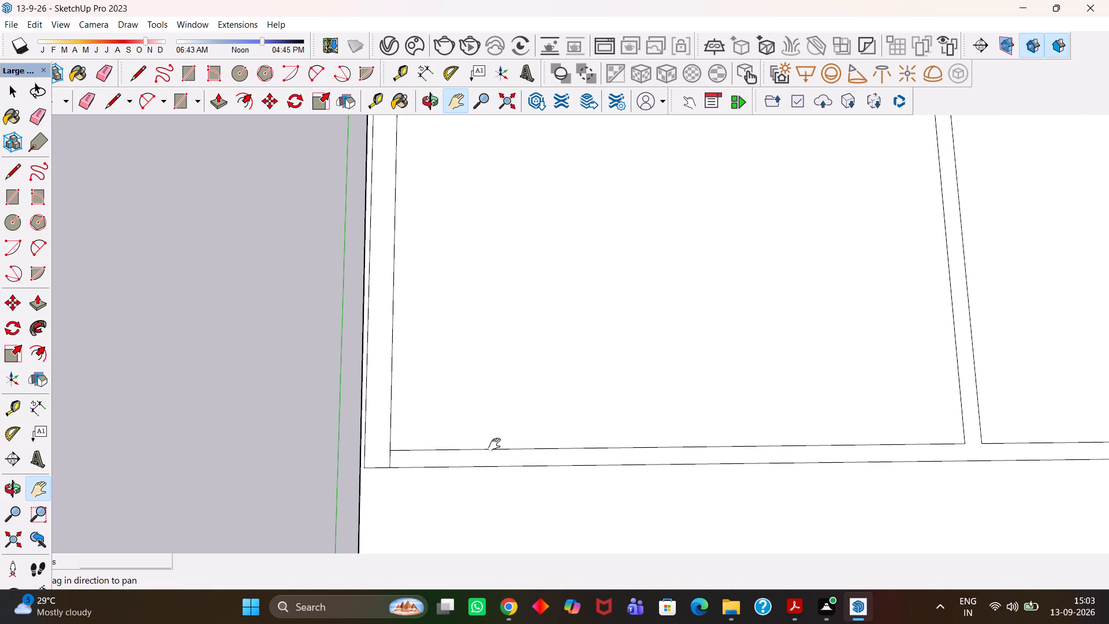
key(h)
drag(714, 427, 542, 440)
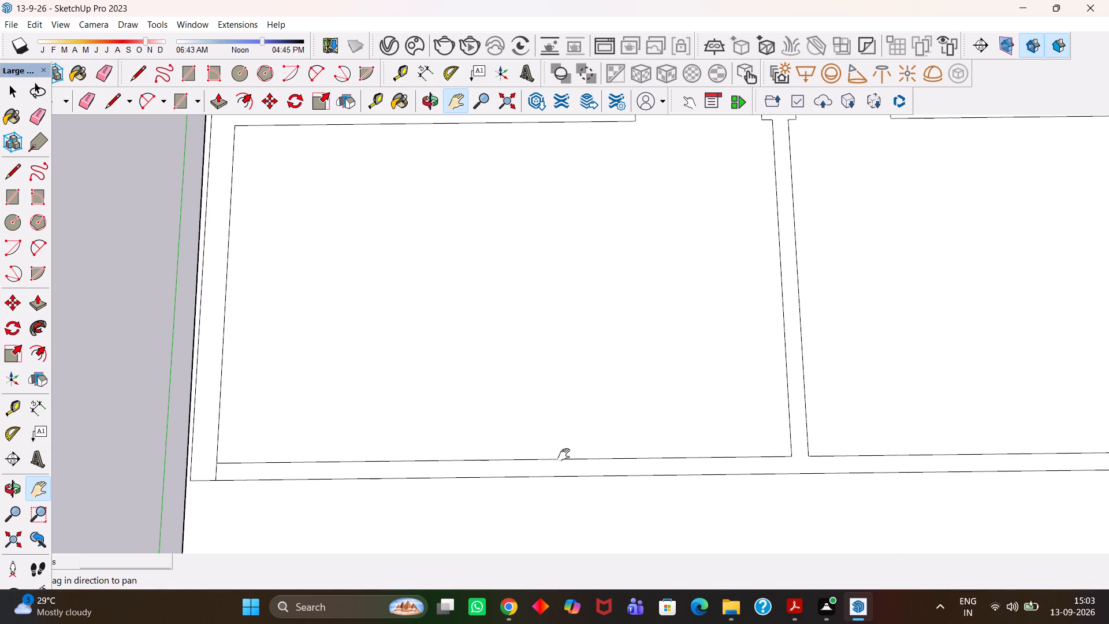
scroll(577, 457, down, 2)
key(t)
click(757, 428)
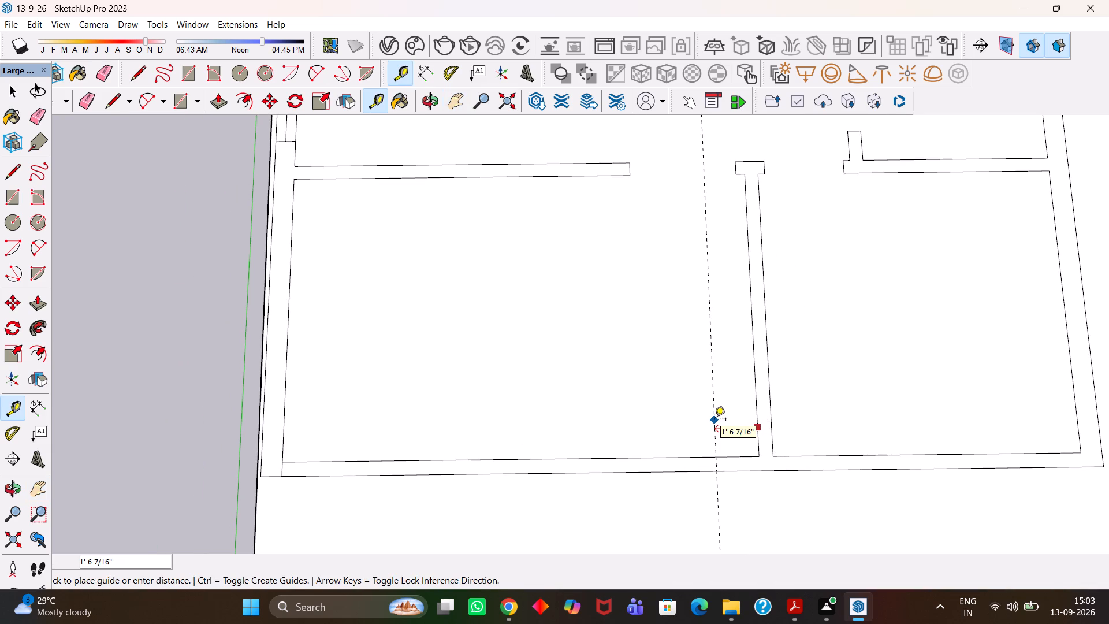
text(4")
key(Return)
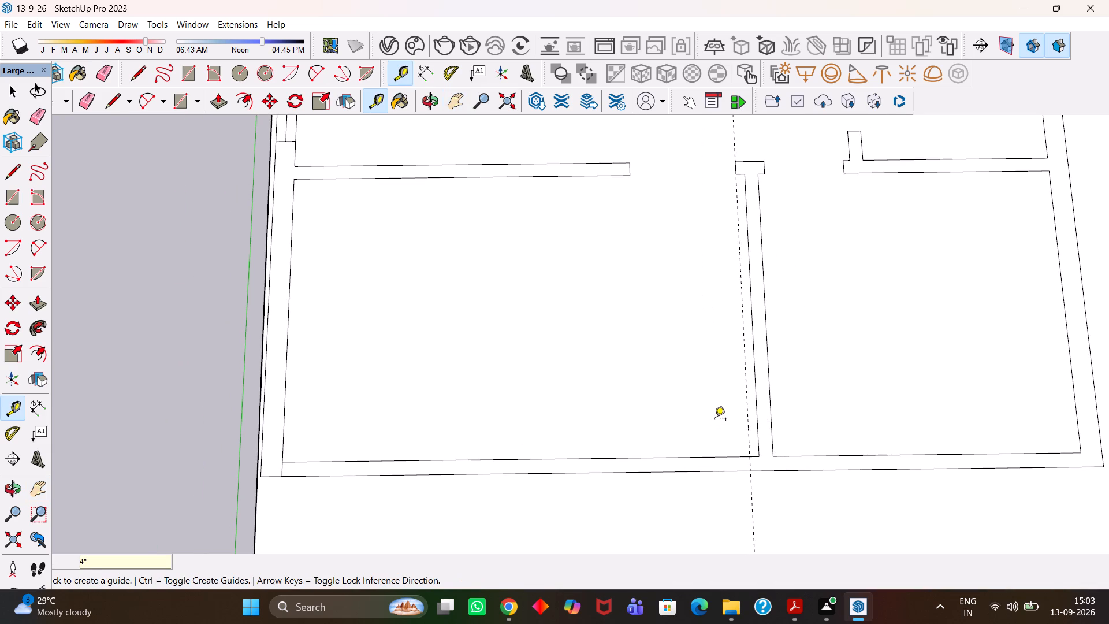
Draw a 6" line across the bottom outer wall along the 4" guide and erase that guide.
key(l)
scroll(749, 441, up, 2)
click(749, 458)
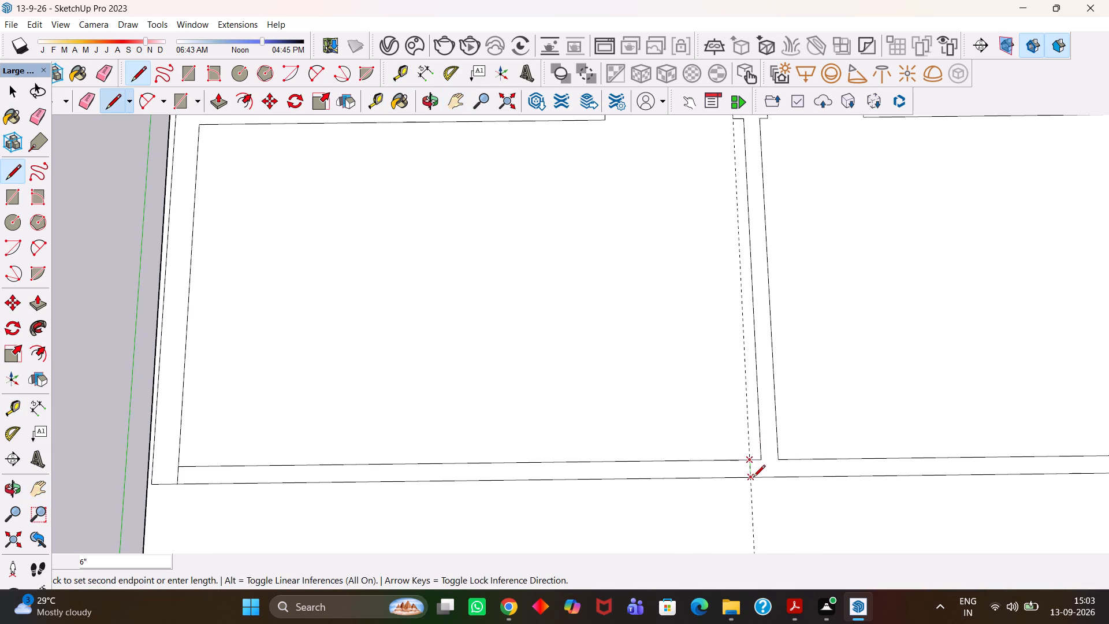
click(753, 478)
scroll(753, 478, down, 2)
key(e)
drag(748, 440, 742, 437)
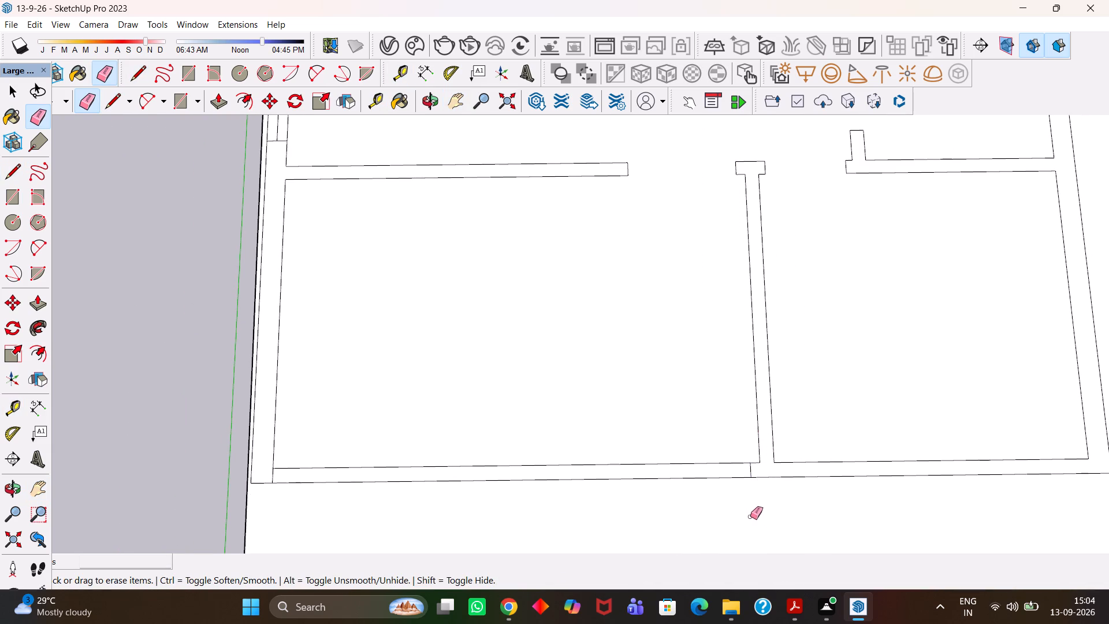
Place guides in the smaller bottom room: through the bottom wall's midpoint, 2' off it towards the partition, and 4' back from that one.
key(h)
drag(791, 473, 622, 528)
scroll(595, 503, down, 2)
drag(672, 509, 562, 469)
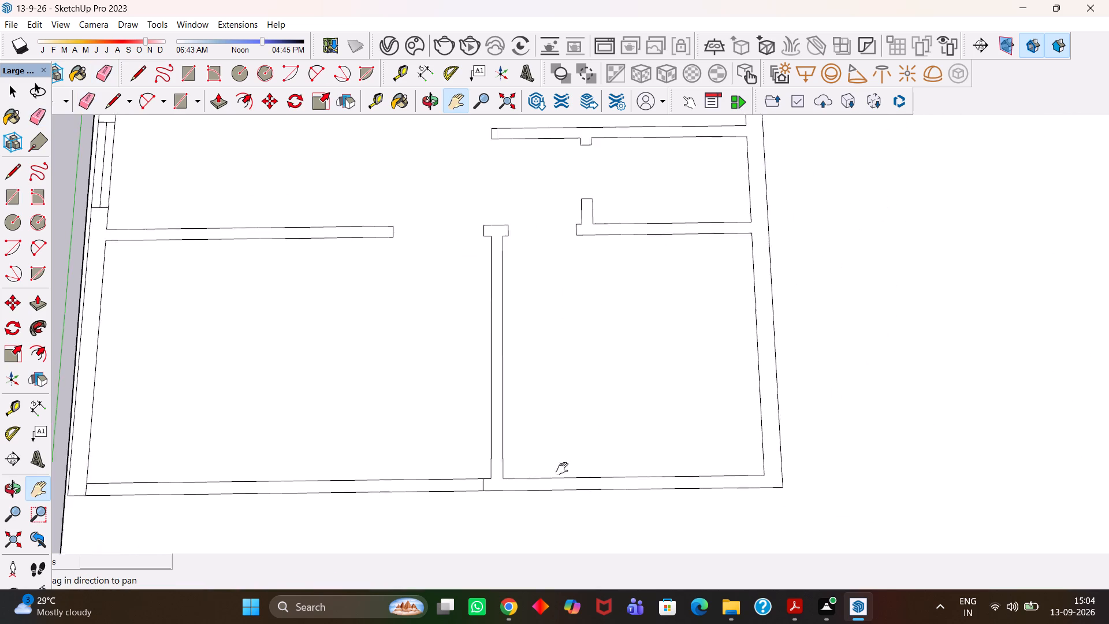
drag(562, 469, 515, 459)
key(t)
click(447, 428)
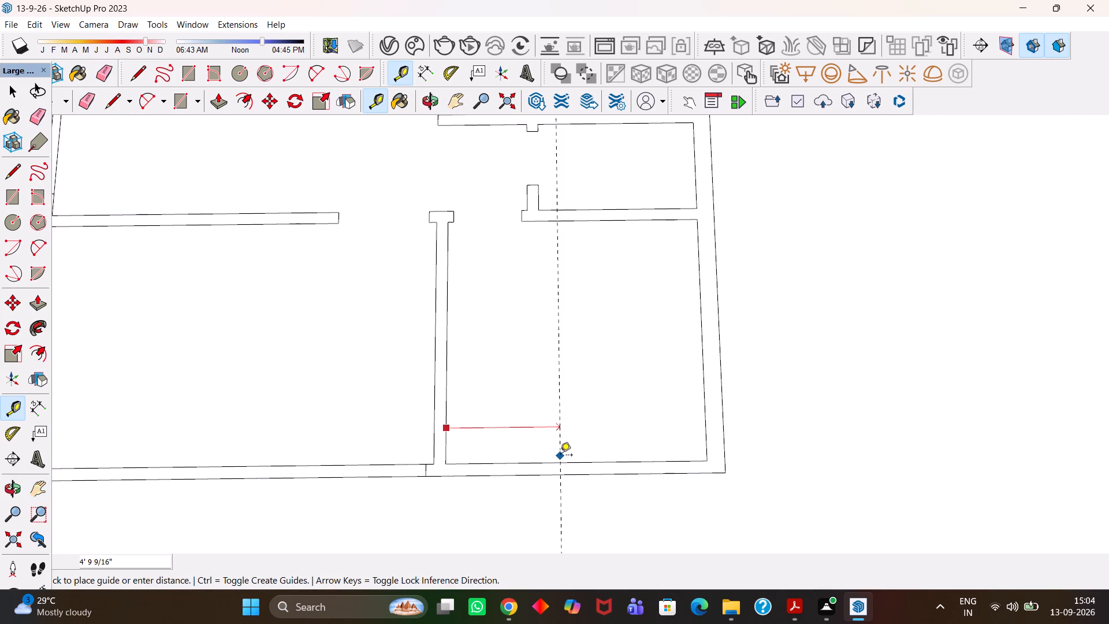
click(572, 461)
click(574, 432)
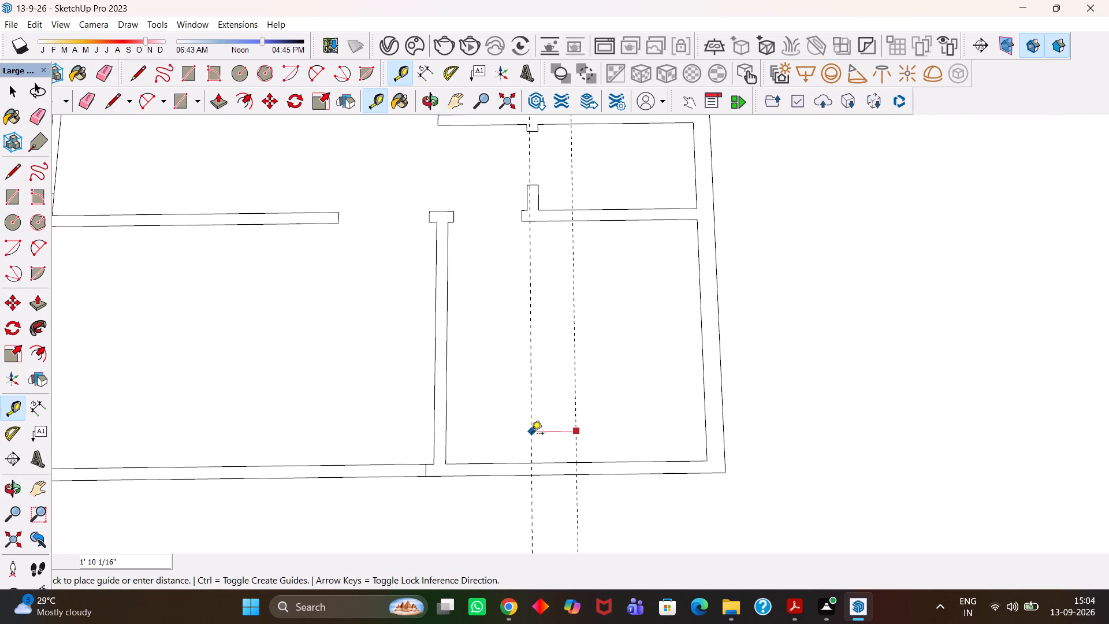
text(2')
key(Return)
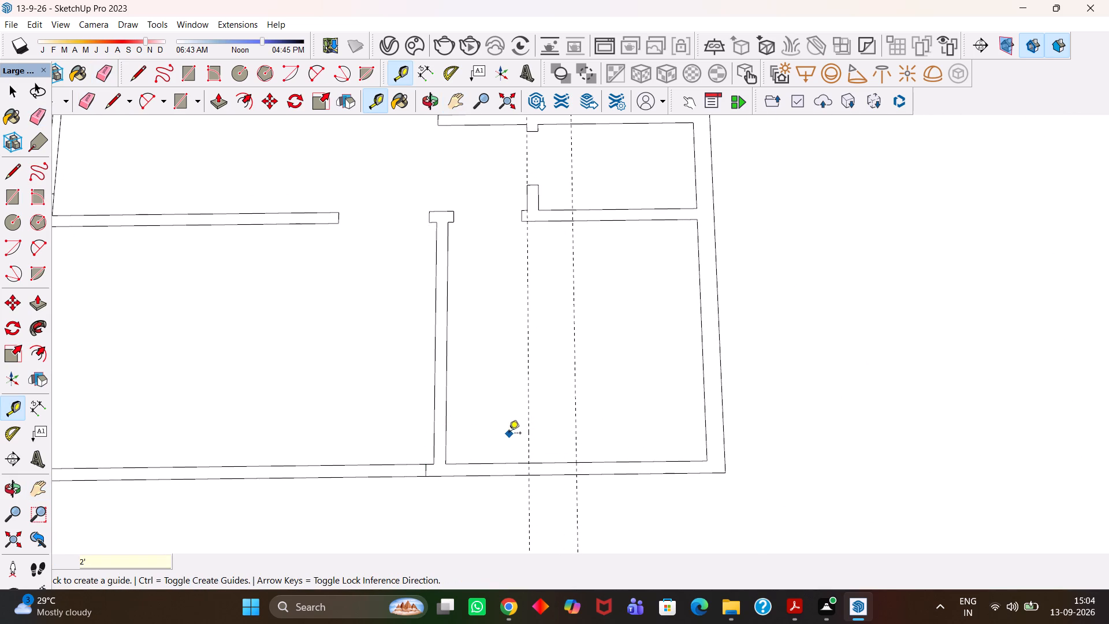
click(530, 414)
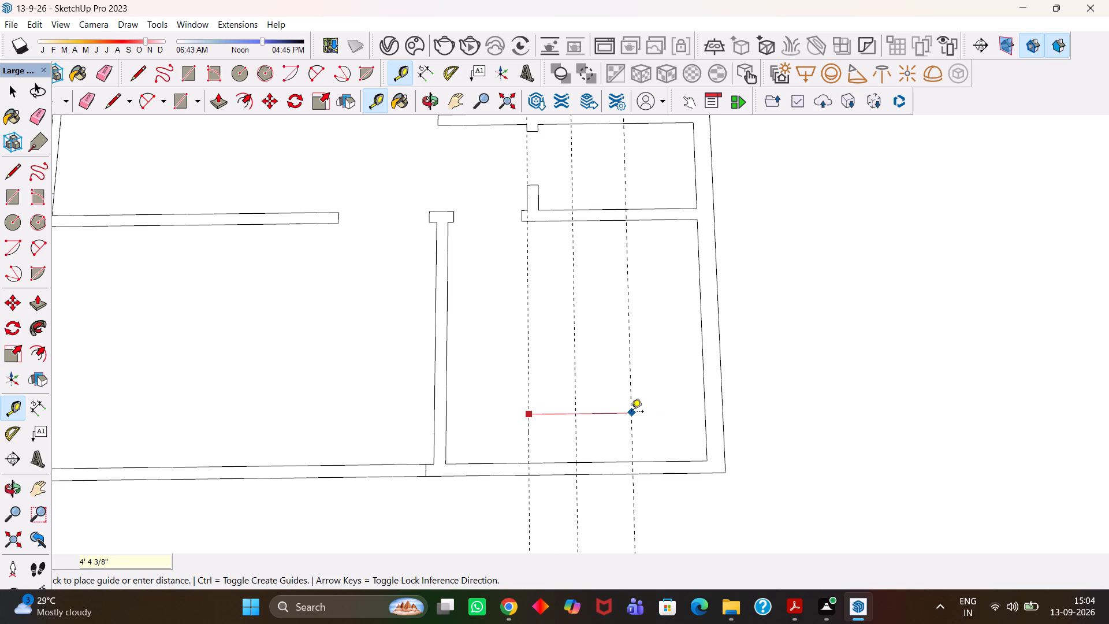
text(4')
key(Return)
Draw a 4' by 6" window rectangle across the bottom wall between the outer guides, with a lengthwise line through its middle.
key(r)
scroll(489, 455, up, 2)
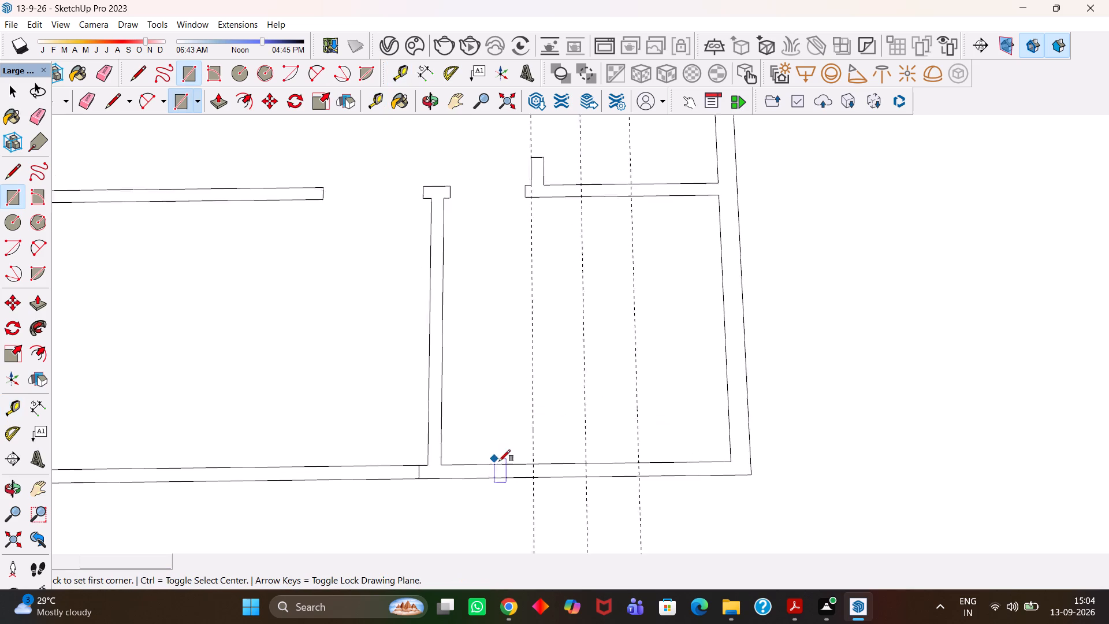
click(535, 467)
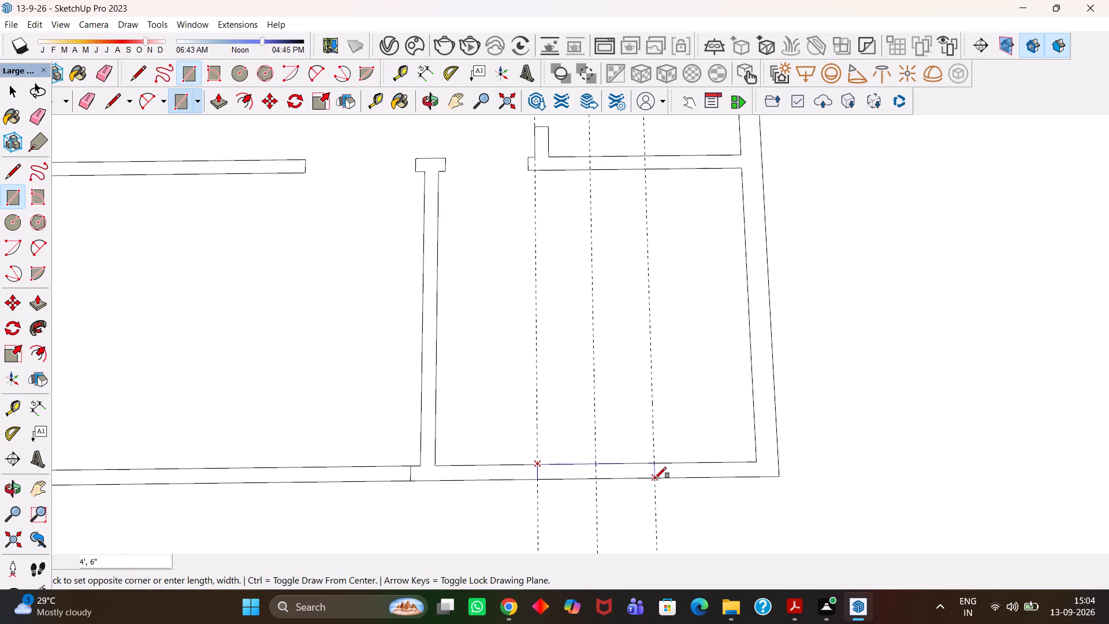
click(655, 478)
scroll(654, 474, up, 5)
key(l)
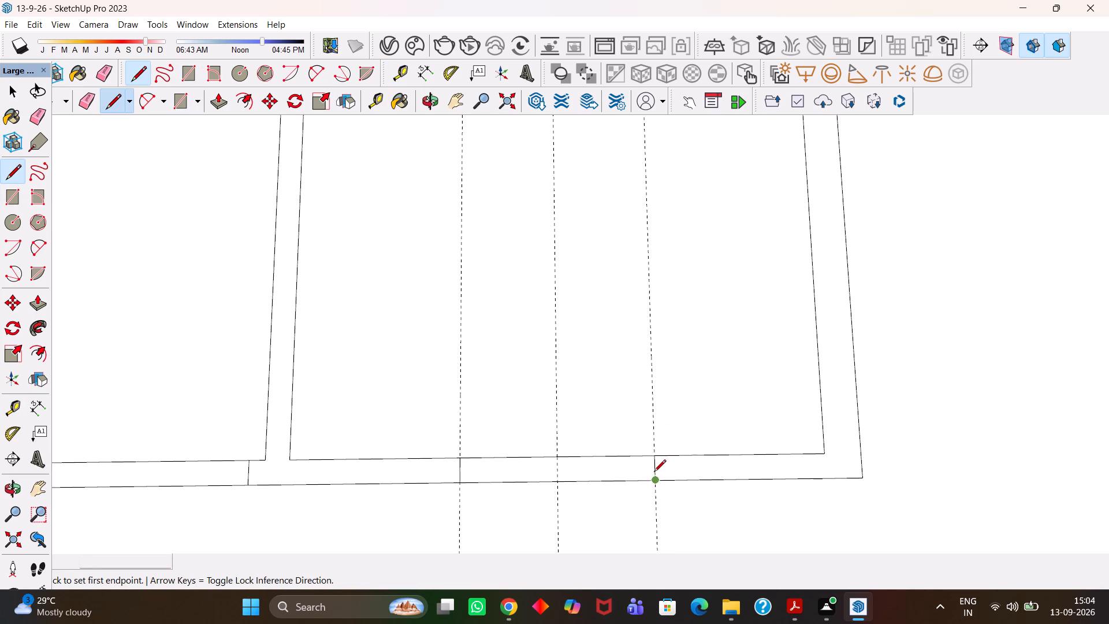
click(653, 467)
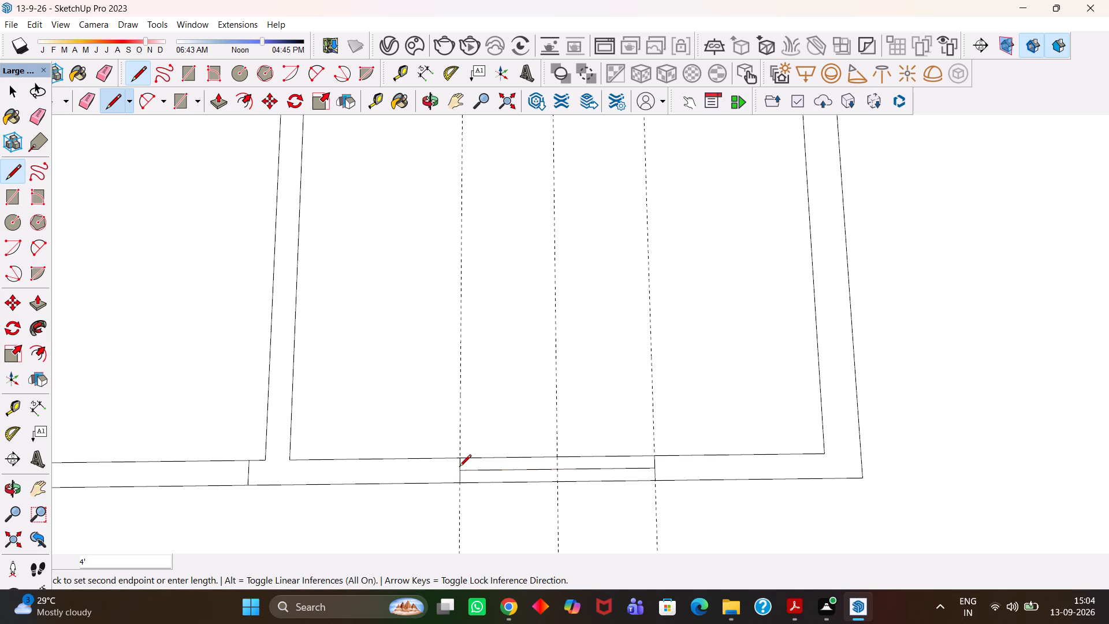
click(459, 467)
Erase the three guides around the bottom-wall window.
scroll(459, 461, down, 5)
key(e)
drag(448, 404, 580, 404)
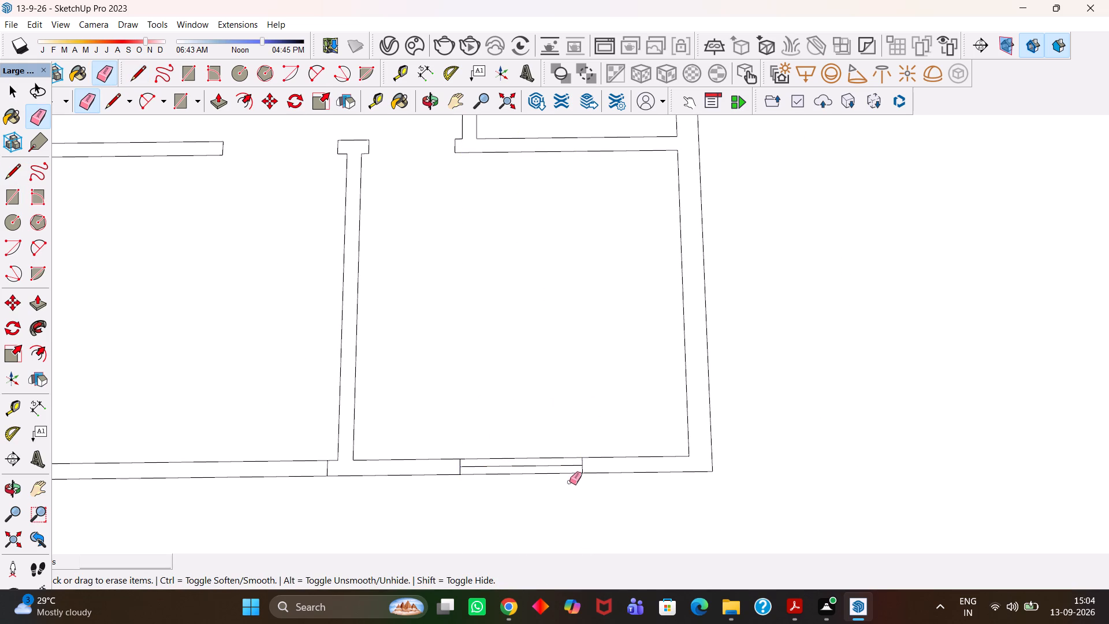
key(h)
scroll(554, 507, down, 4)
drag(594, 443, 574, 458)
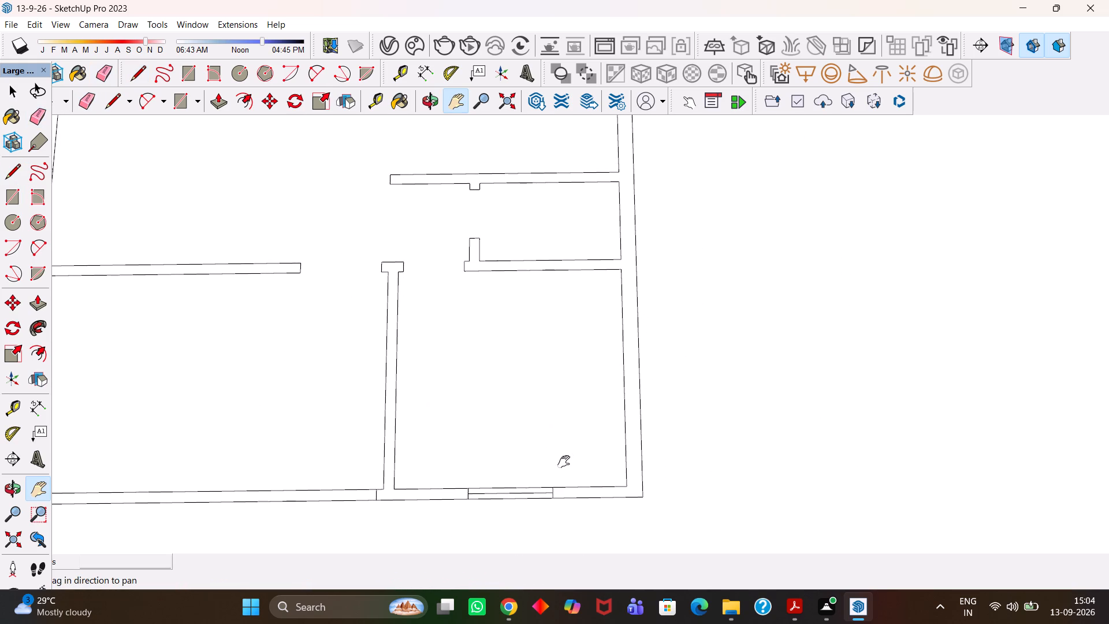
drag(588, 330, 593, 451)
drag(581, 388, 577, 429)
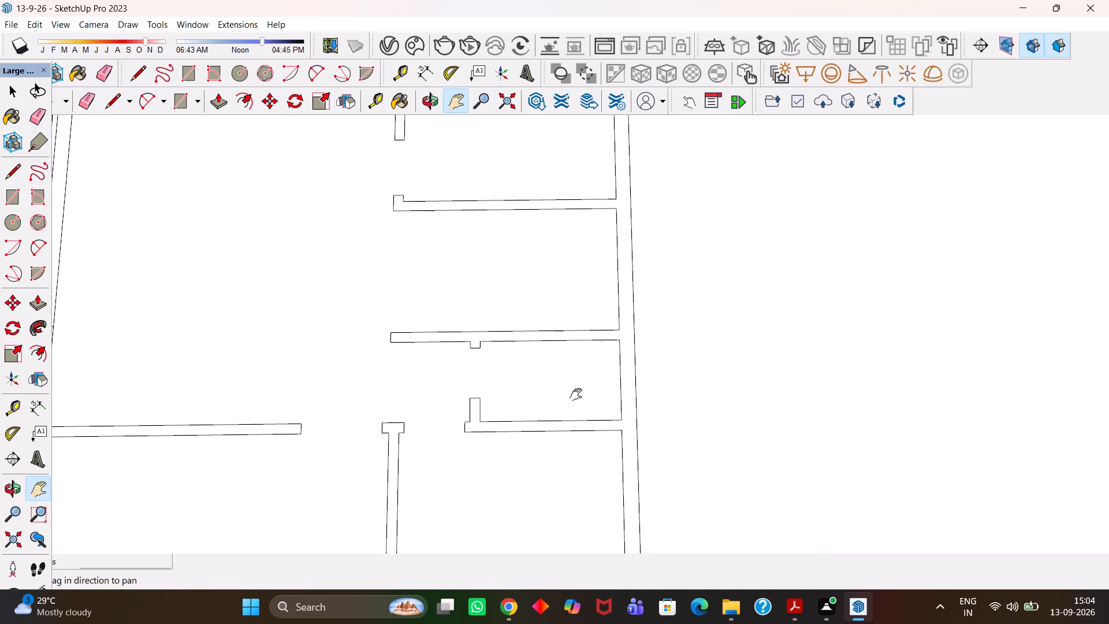
In the small room with the short wall stubs, place guides through the right outer wall's midpoint and 1' to either side of it.
scroll(571, 391, up, 2)
key(t)
click(571, 330)
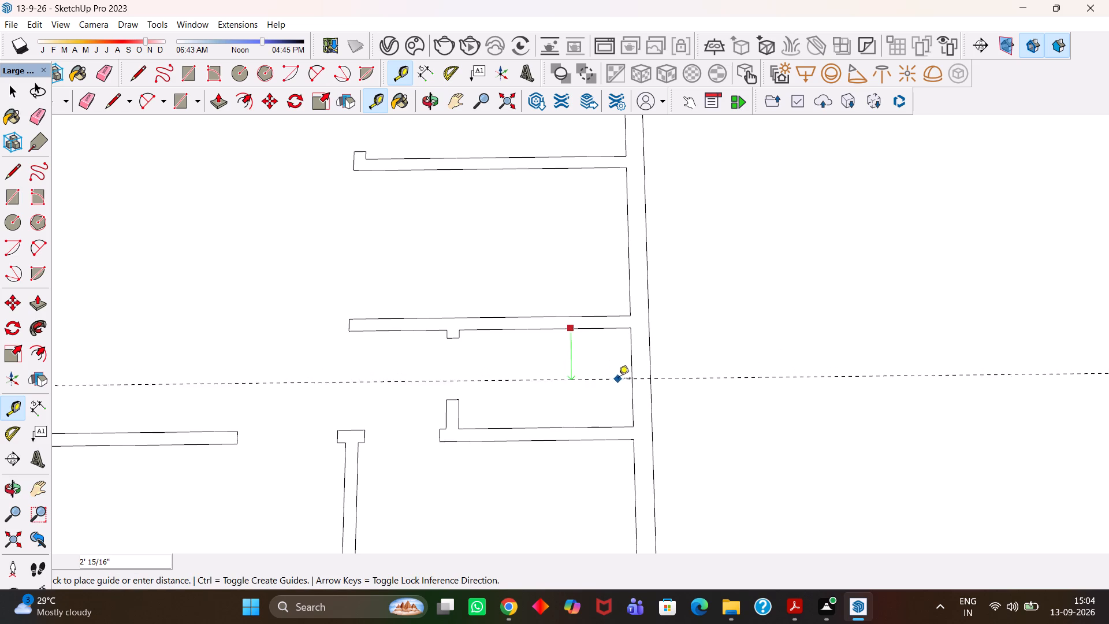
click(632, 376)
click(591, 376)
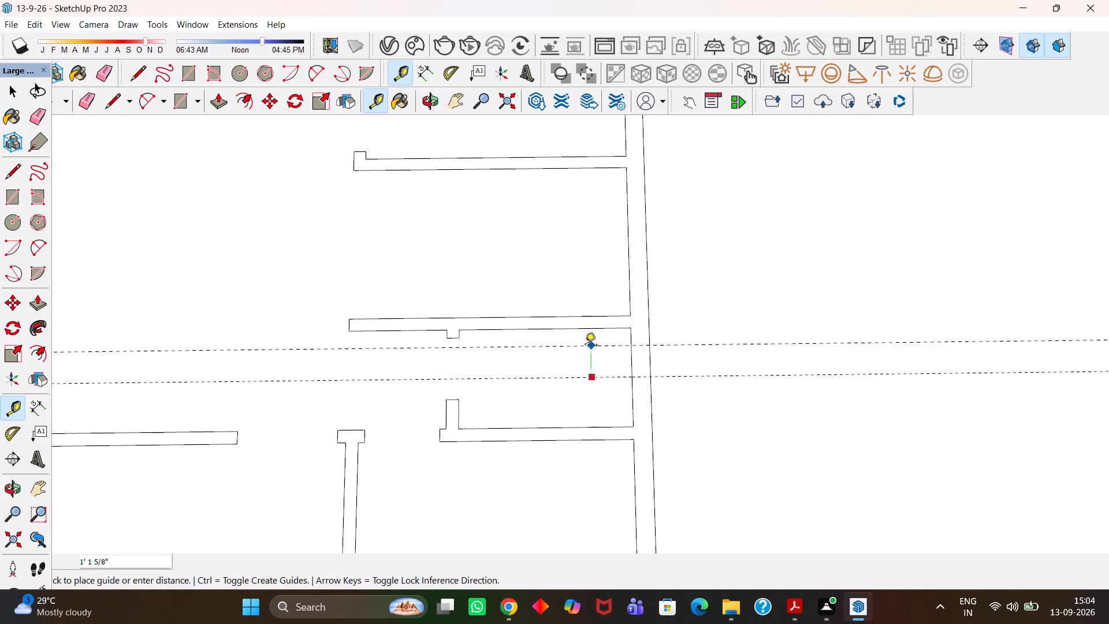
text(1')
key(Return)
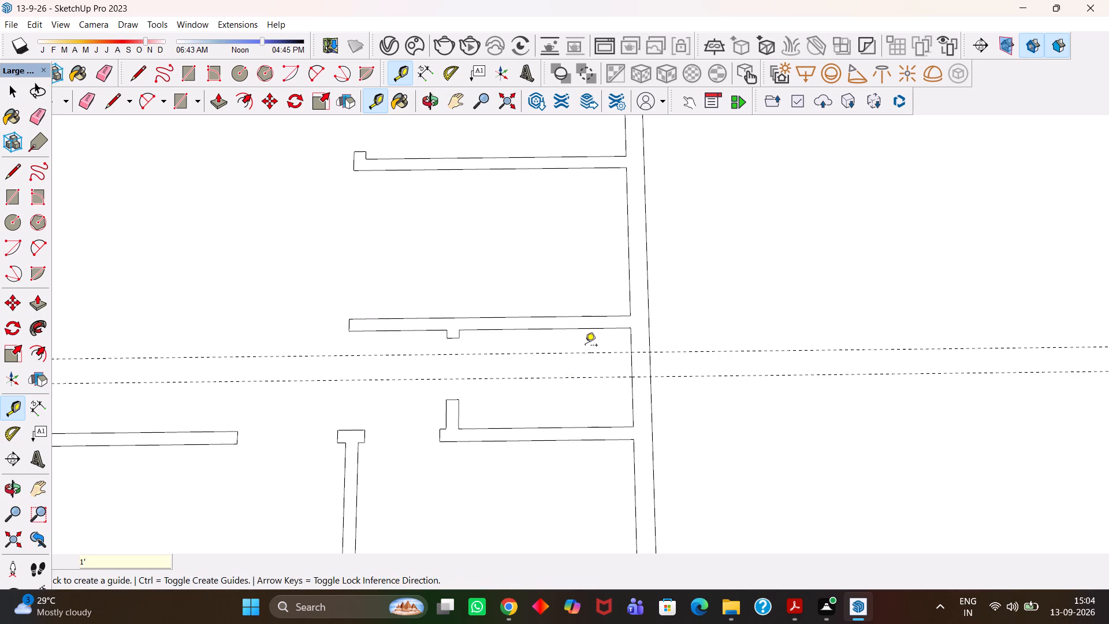
click(597, 378)
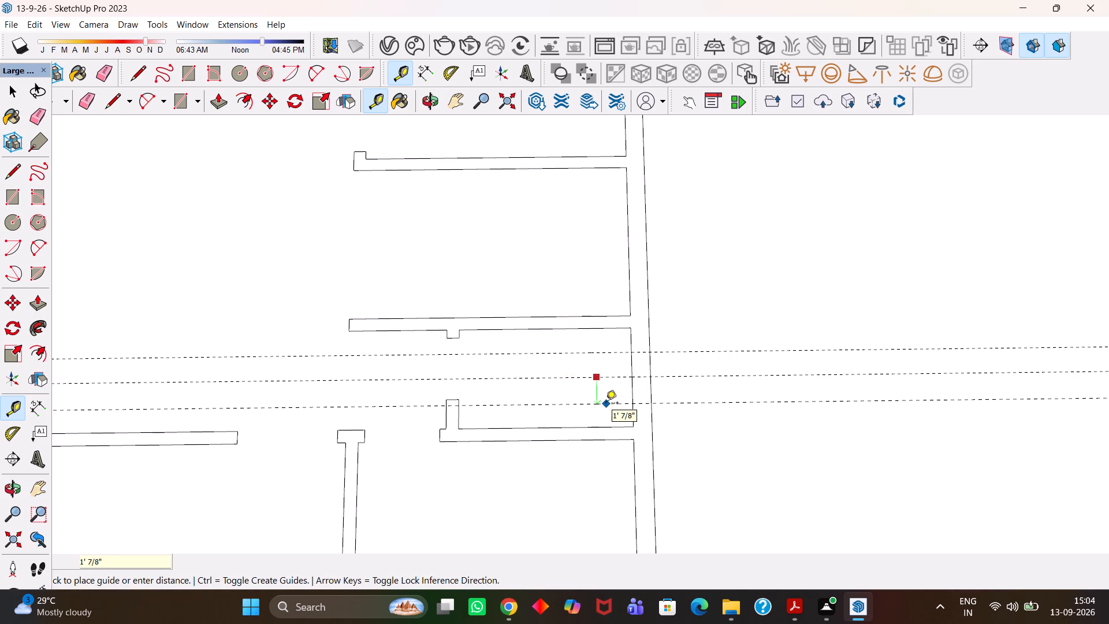
text(1')
key(Return)
Draw a 2' by 9" window rectangle across the right outer wall between the outer guides, and erase the three guides.
scroll(616, 388, up, 3)
key(r)
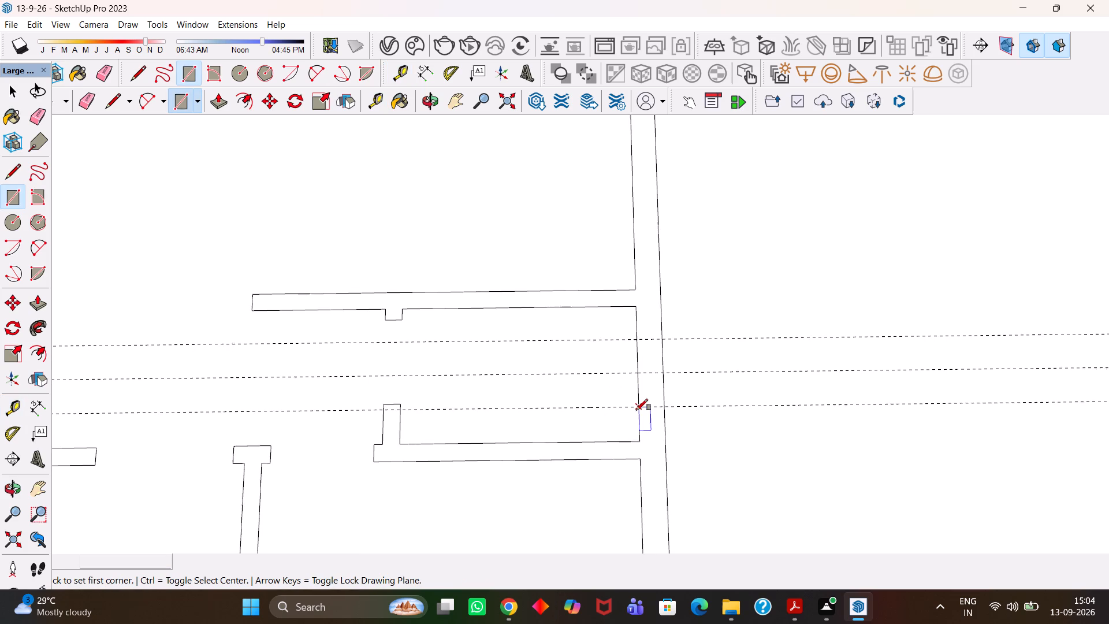
click(637, 410)
click(665, 338)
scroll(662, 339, down, 2)
key(e)
drag(732, 326, 718, 424)
In the next room up, place a guide through the midpoint of the right outer wall, parallel to the room's upper partition.
key(h)
drag(560, 355, 591, 396)
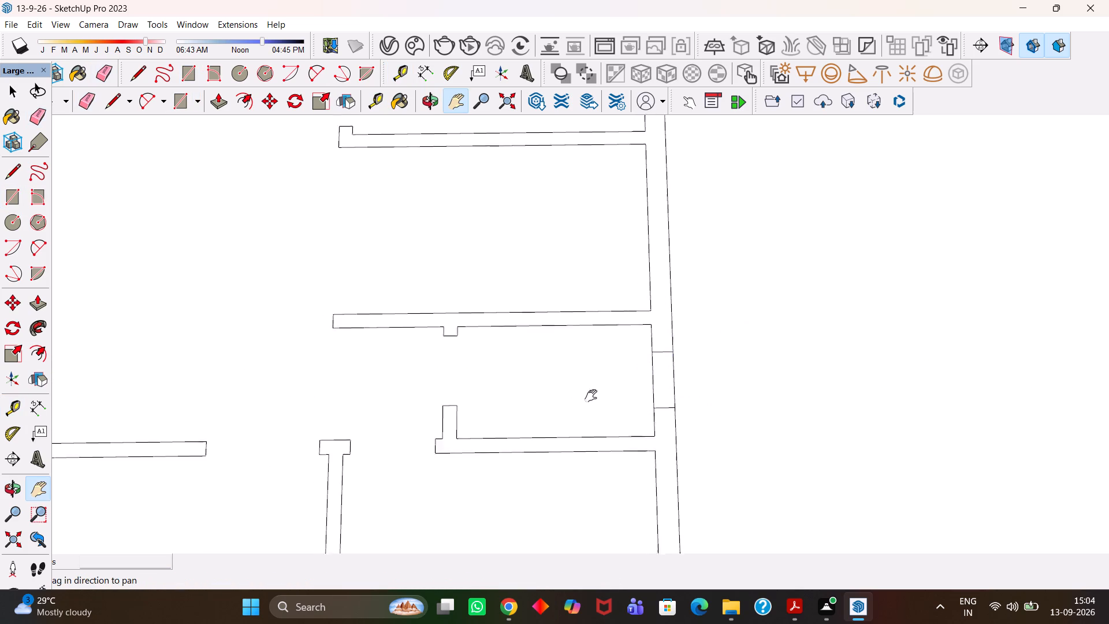
drag(591, 396, 627, 465)
key(h)
scroll(617, 437, down, 3)
drag(593, 337, 605, 424)
scroll(601, 412, down, 4)
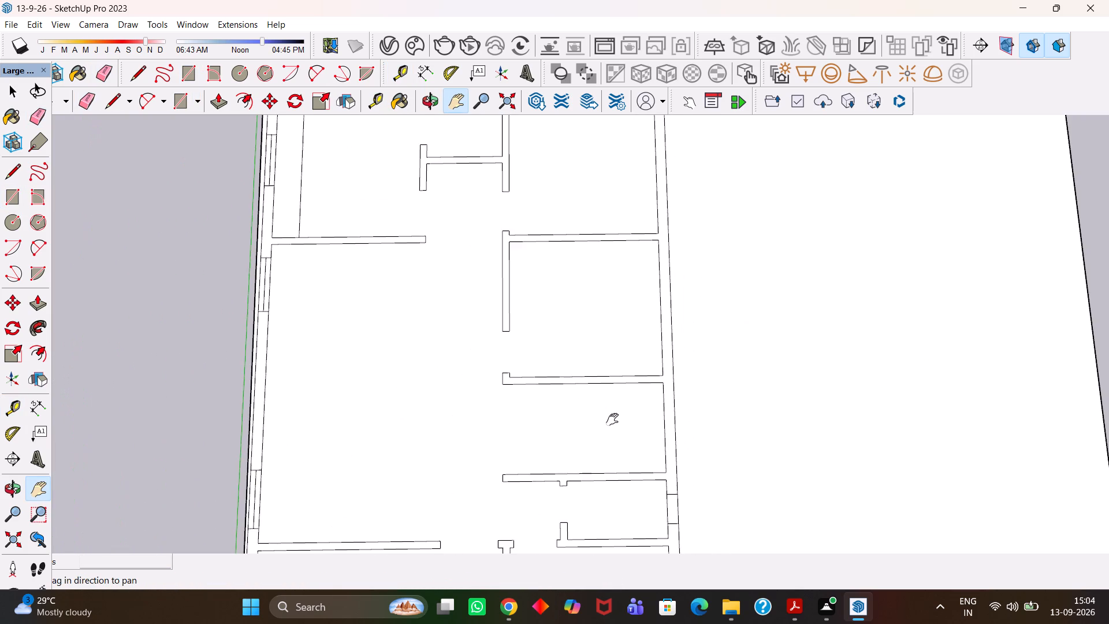
scroll(617, 423, up, 6)
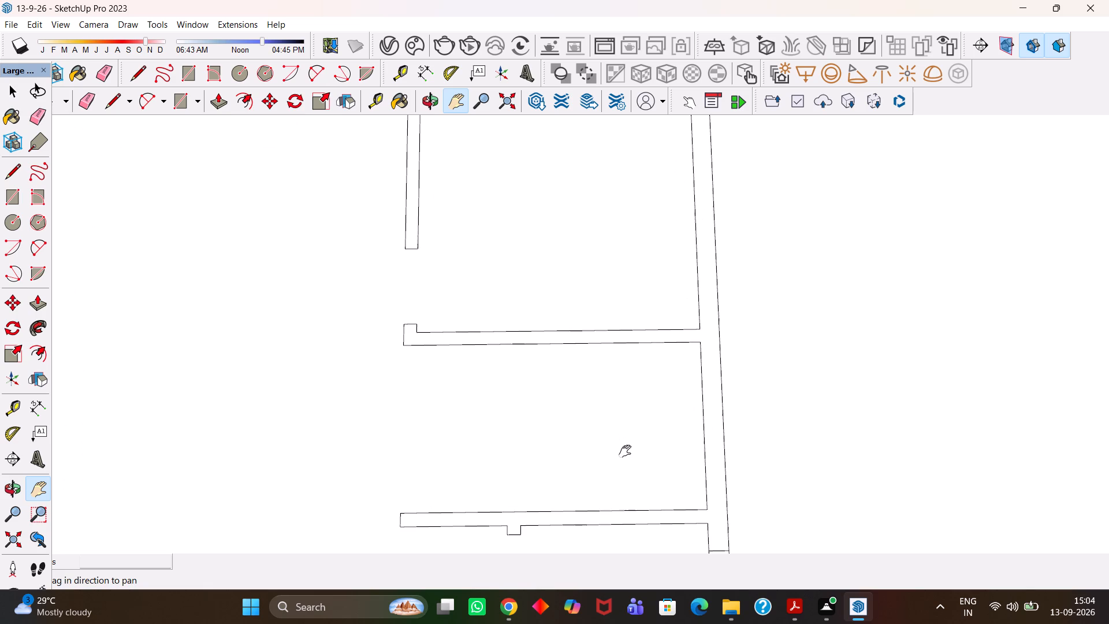
scroll(630, 452, up, 1)
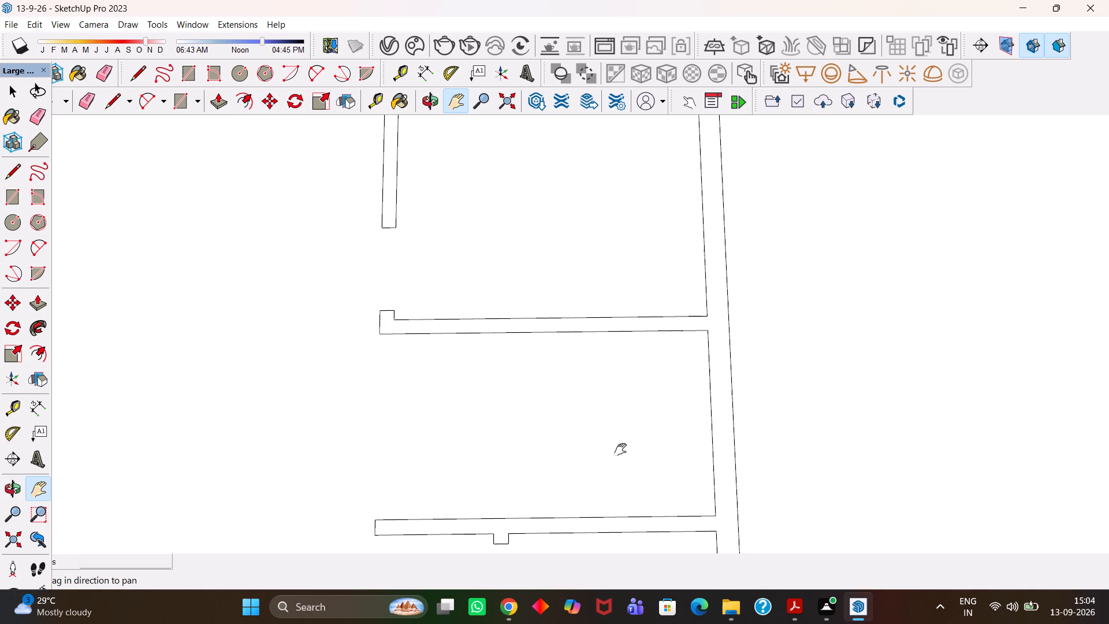
scroll(619, 447, down, 4)
key(h)
drag(639, 442, 626, 437)
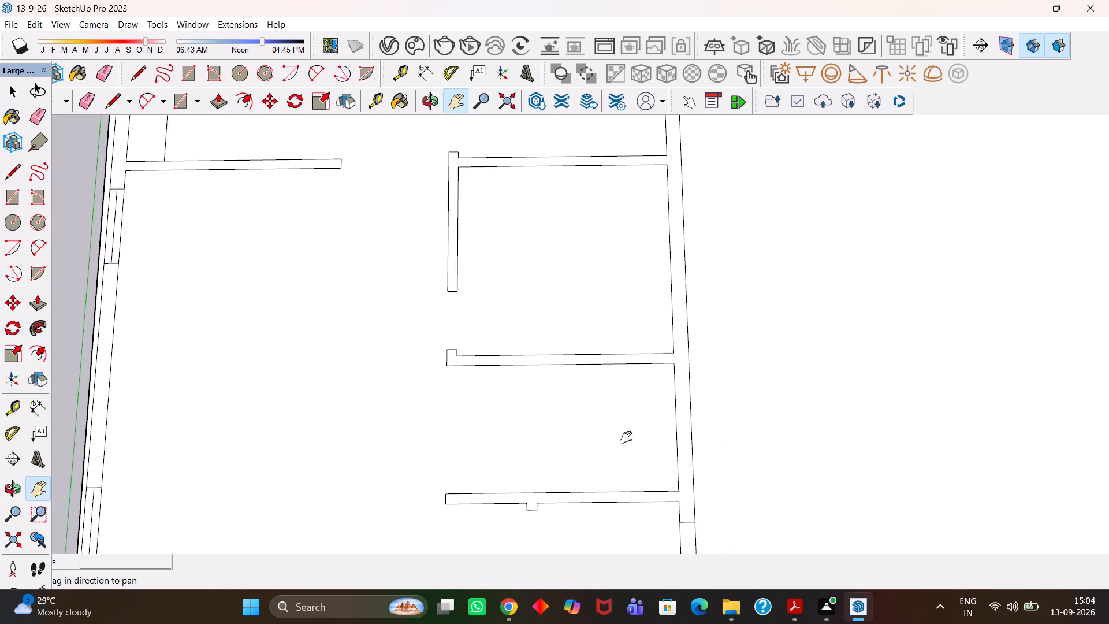
drag(626, 437, 610, 431)
key(t)
click(609, 360)
key(space)
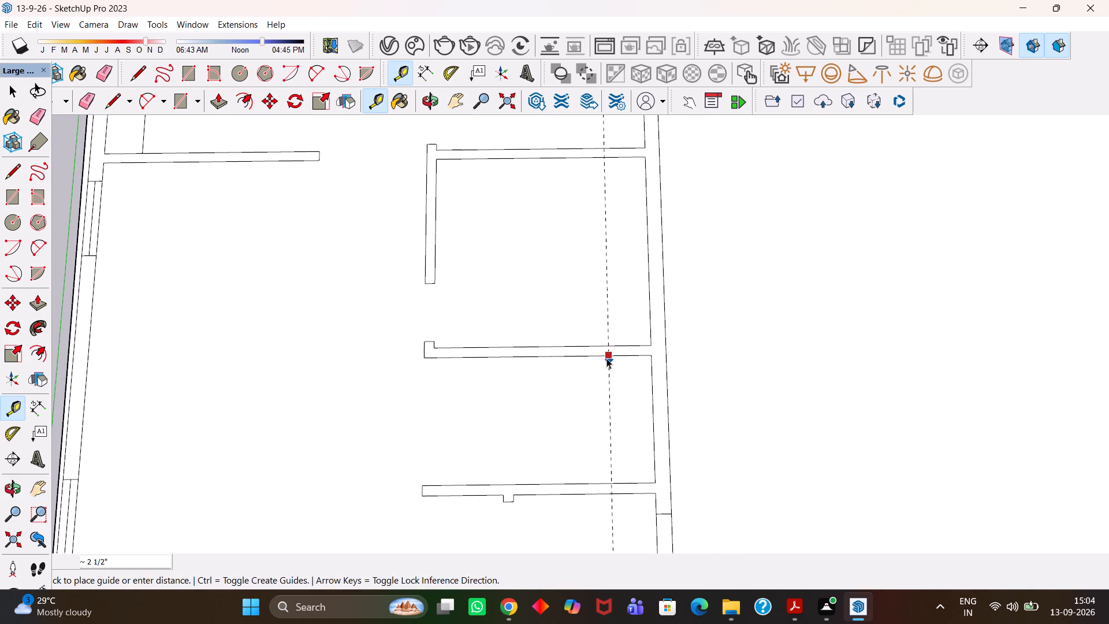
text(t)
click(600, 355)
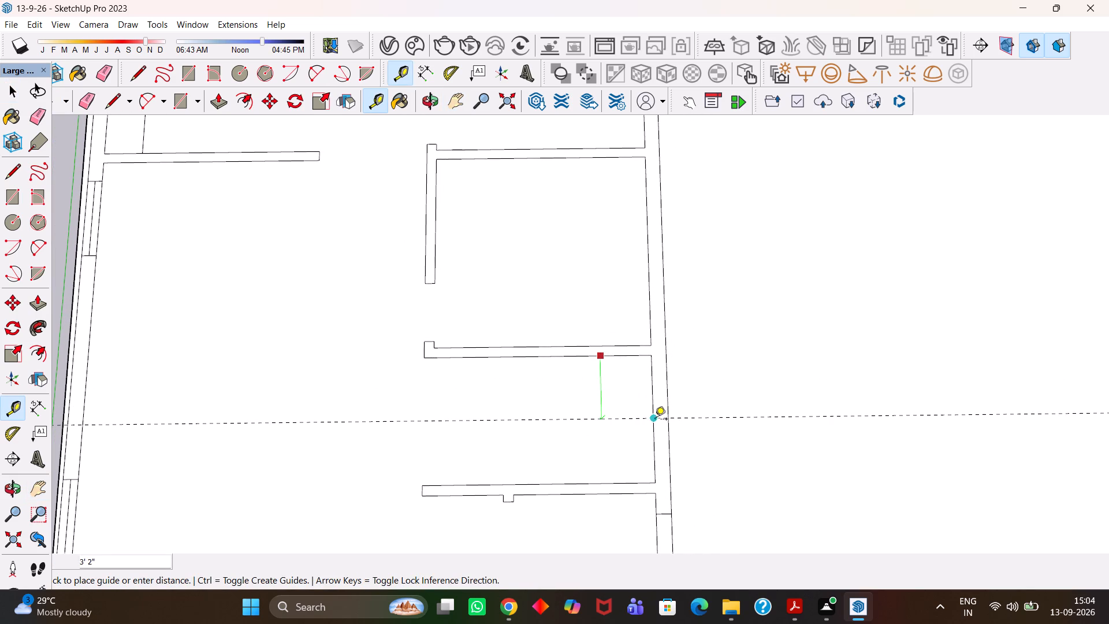
click(655, 421)
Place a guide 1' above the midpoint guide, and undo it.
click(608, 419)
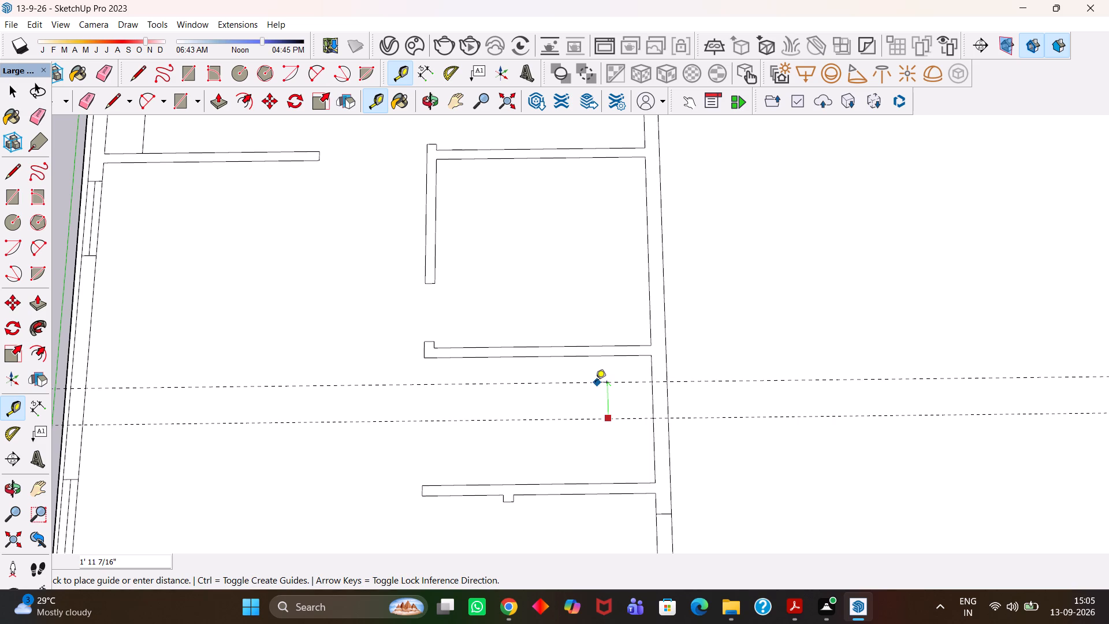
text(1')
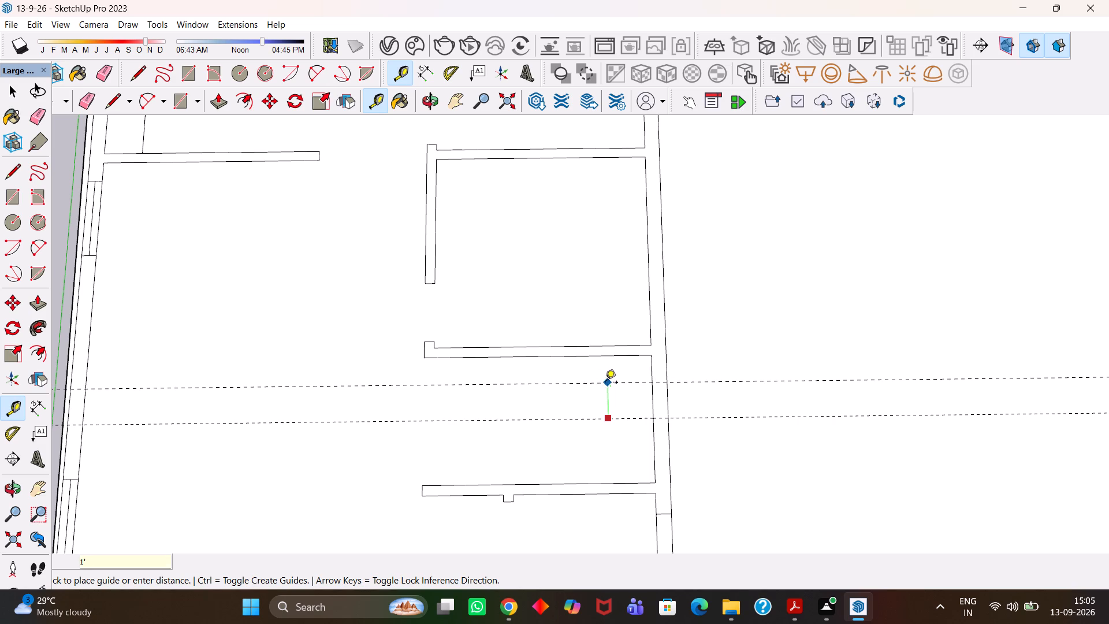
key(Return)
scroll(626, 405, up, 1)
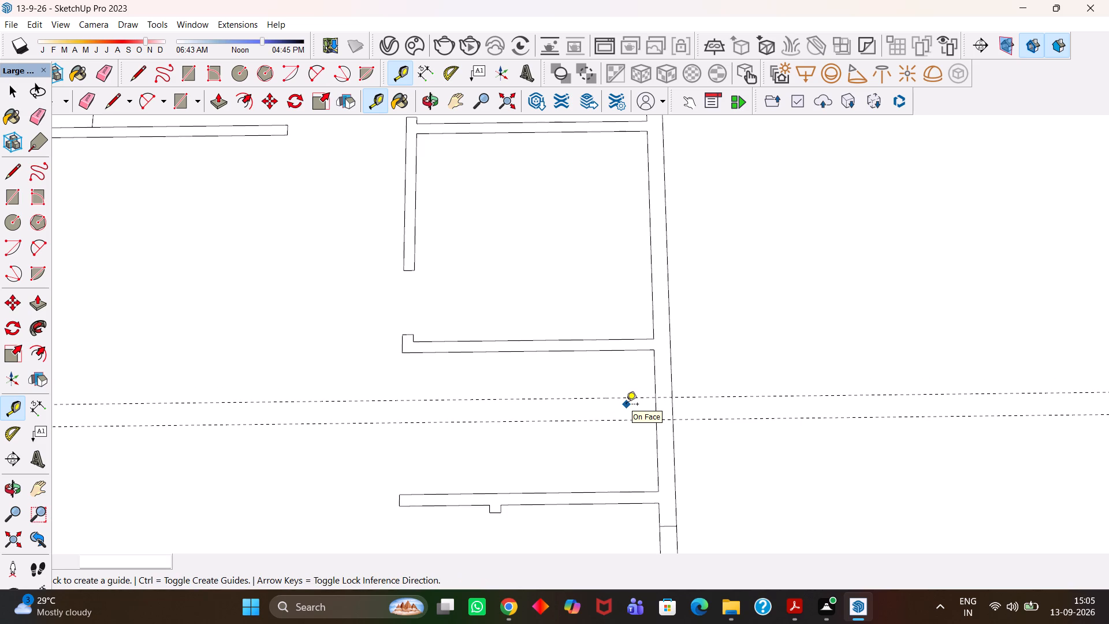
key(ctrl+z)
Place guides 1'5" above and 1'5" below the midpoint guide in this room.
click(615, 419)
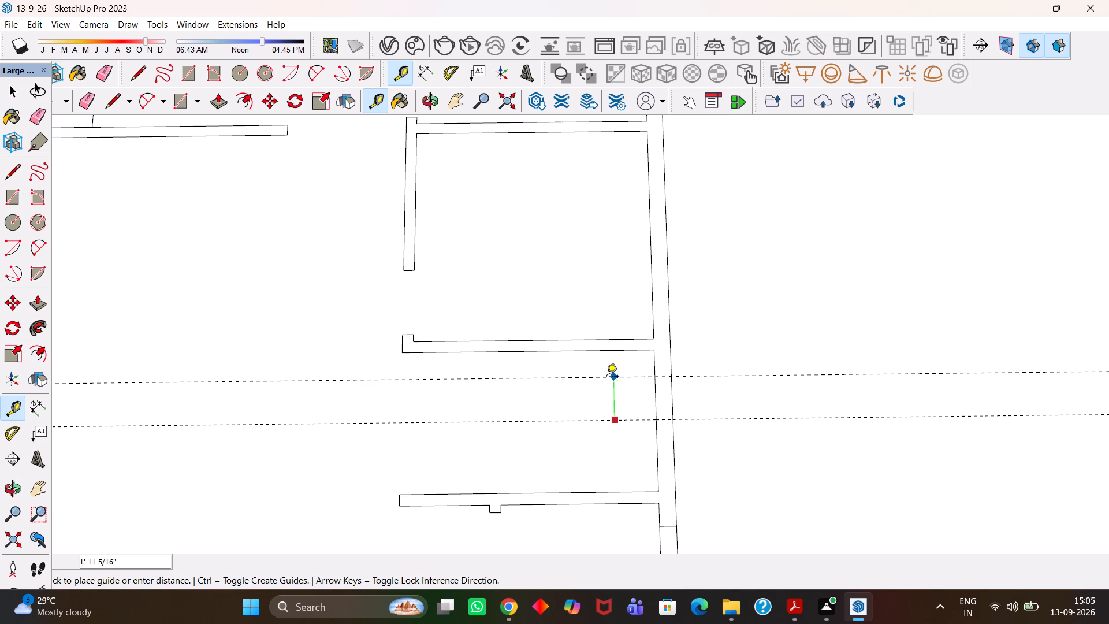
text(1'5")
key(Return)
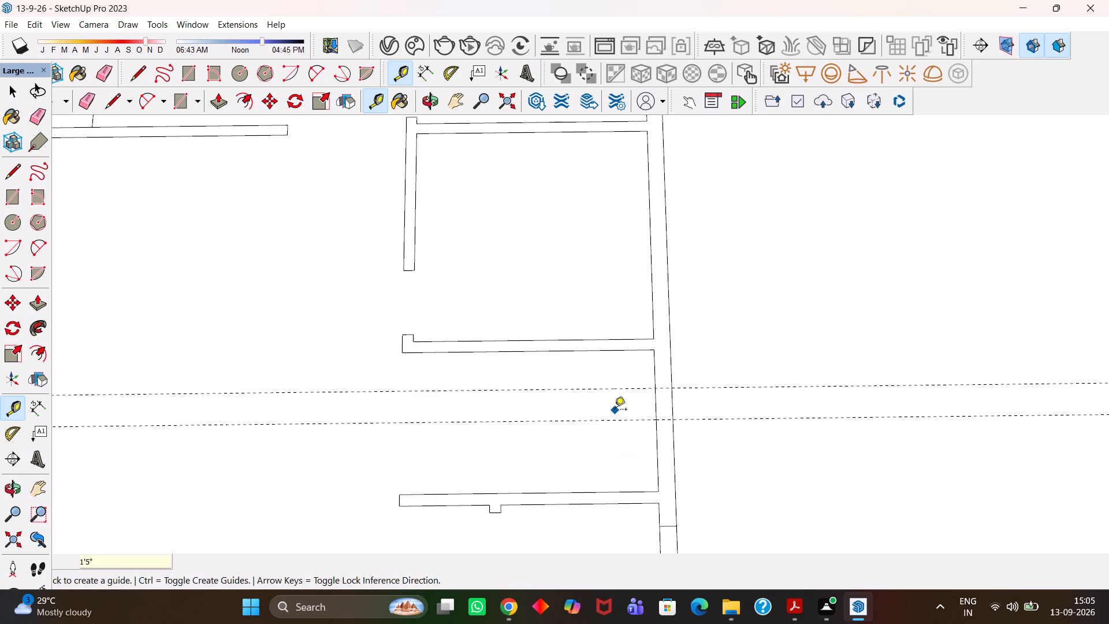
click(620, 418)
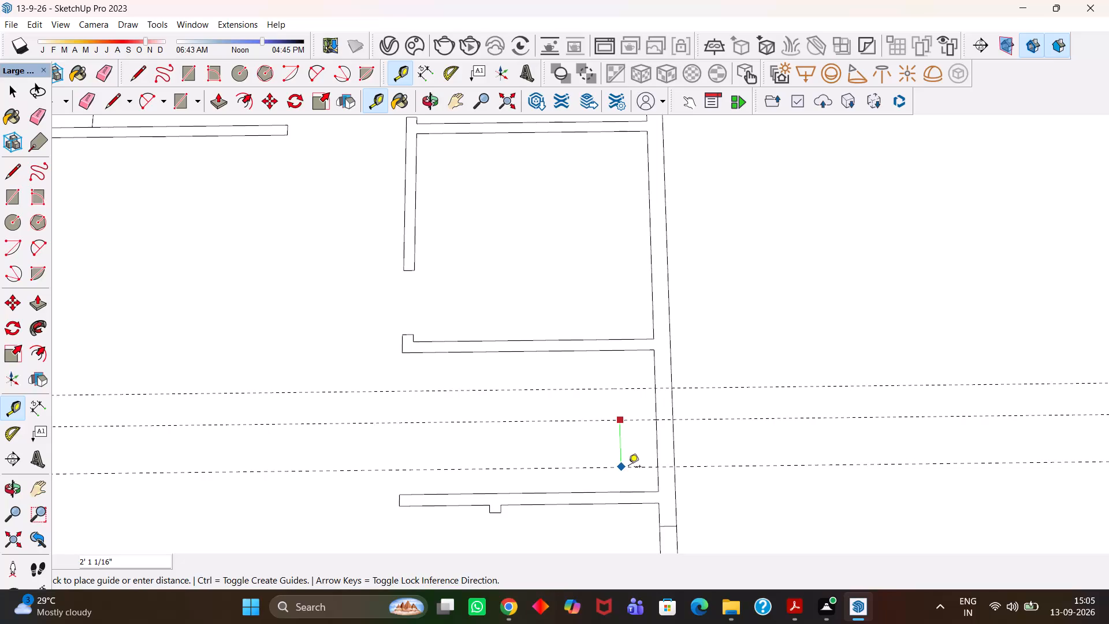
text(1'5")
key(Return)
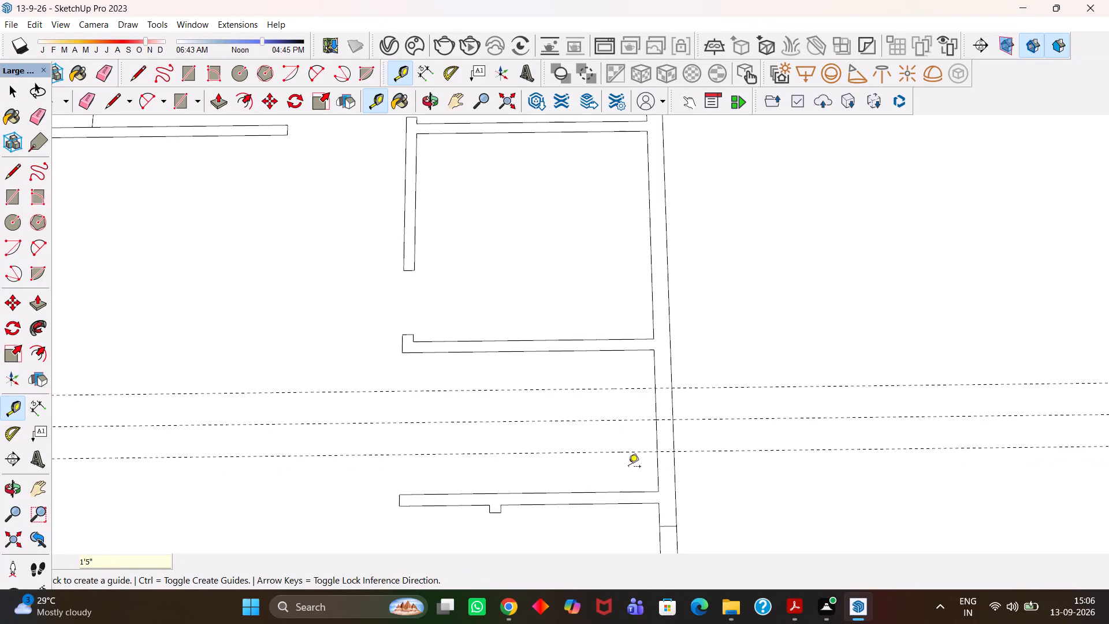
Draw a 2'10" by 9" window rectangle across the right outer wall between the outer guides, and erase the three guides.
key(e)
key(r)
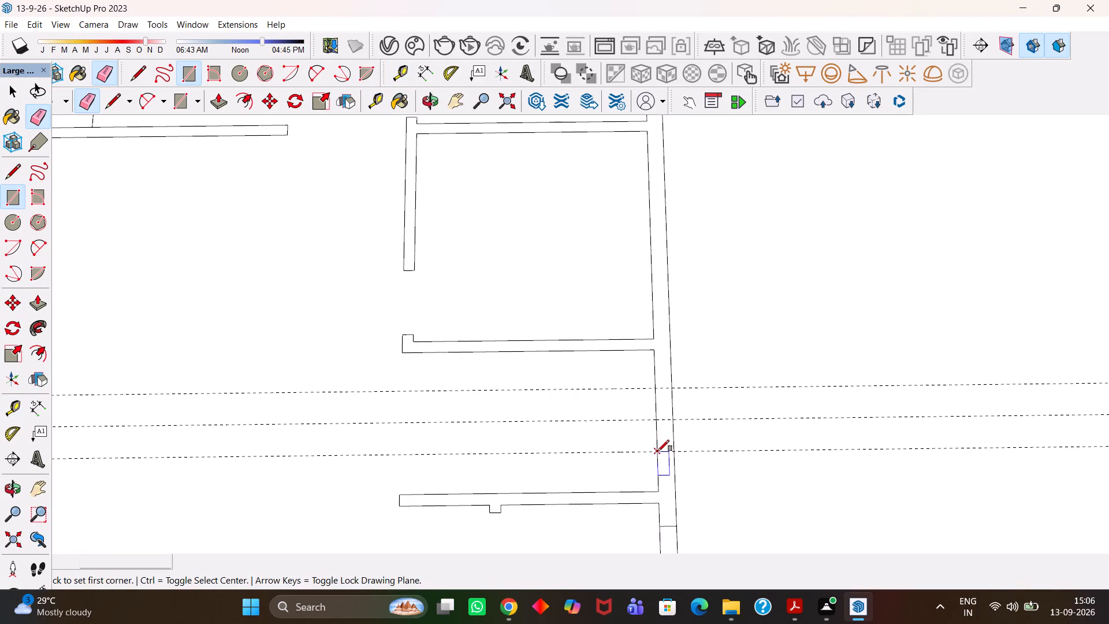
click(657, 452)
click(669, 390)
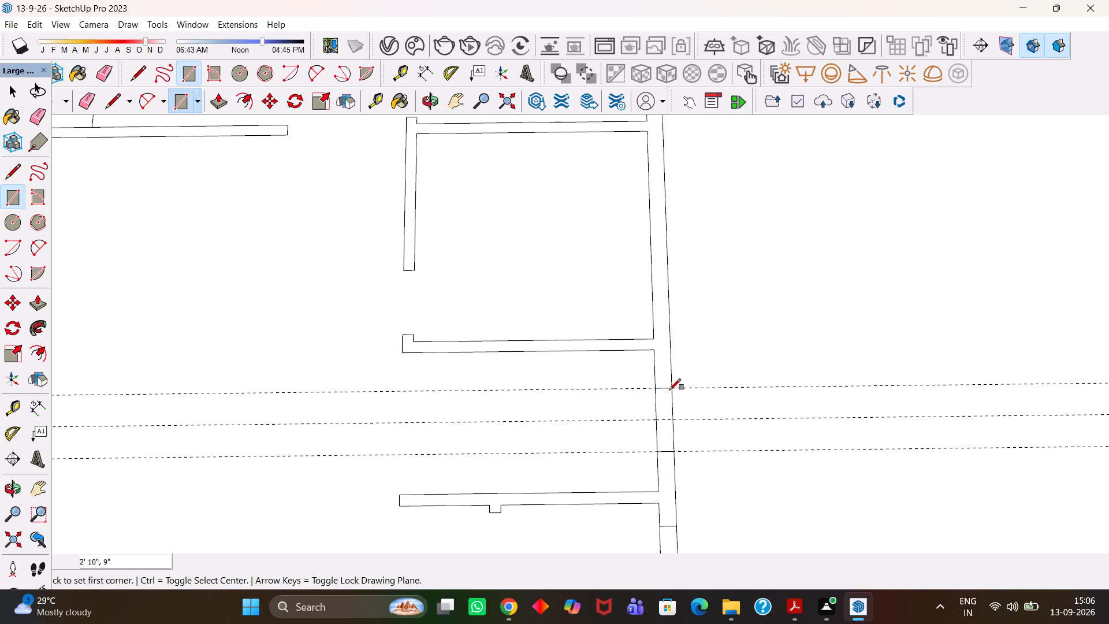
scroll(669, 389, down, 3)
key(e)
drag(740, 373, 744, 466)
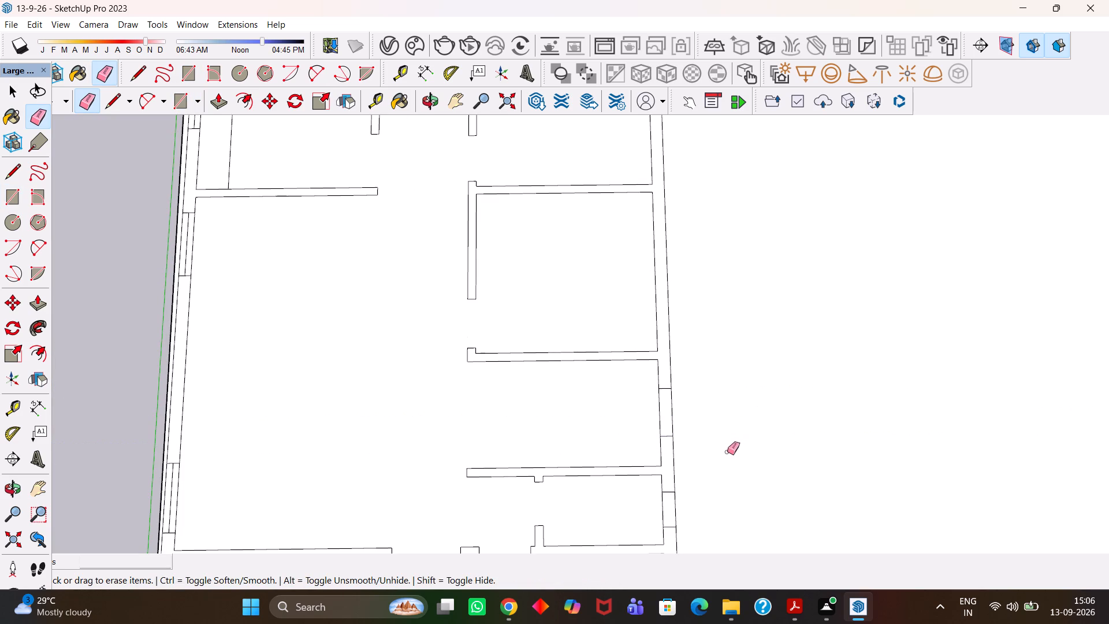
Draw a lengthwise centre line through the 2'10" window in the right outer wall, between the midpoints of its short edges.
scroll(727, 452, up, 2)
key(h)
drag(534, 415, 753, 395)
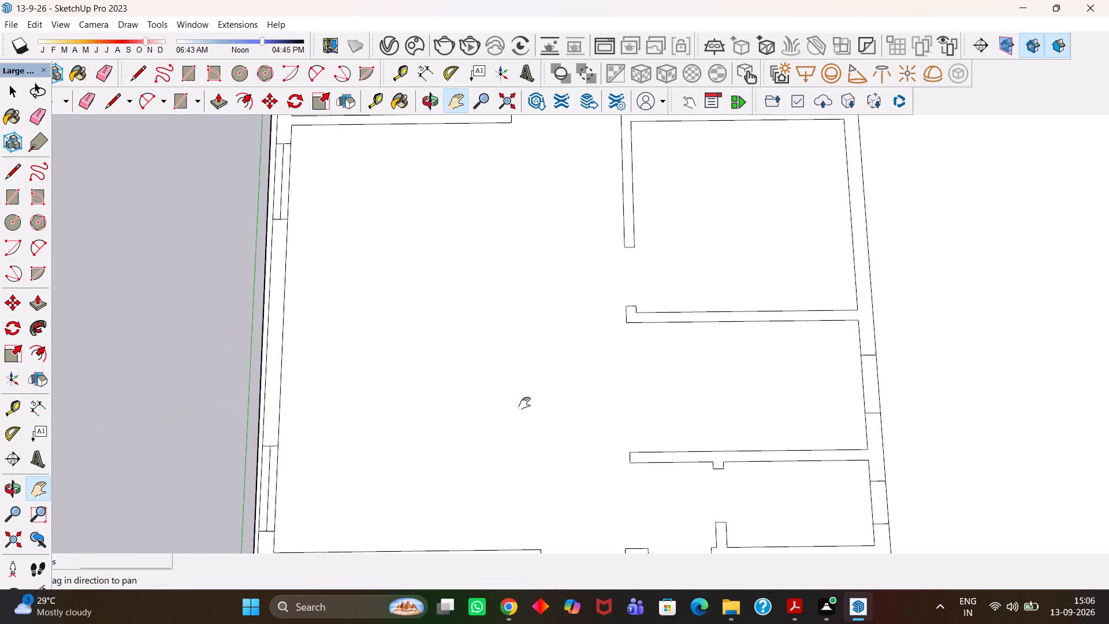
key(h)
scroll(524, 404, down, 4)
key(h)
drag(756, 382, 706, 393)
scroll(709, 400, up, 3)
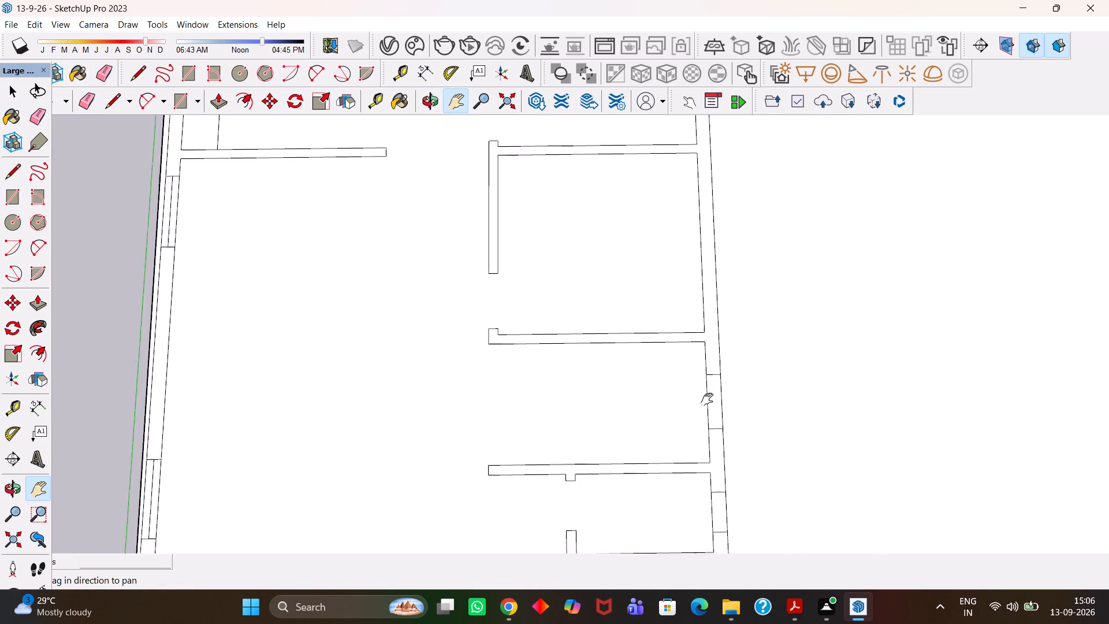
scroll(707, 399, up, 2)
key(l)
scroll(709, 391, up, 2)
click(717, 366)
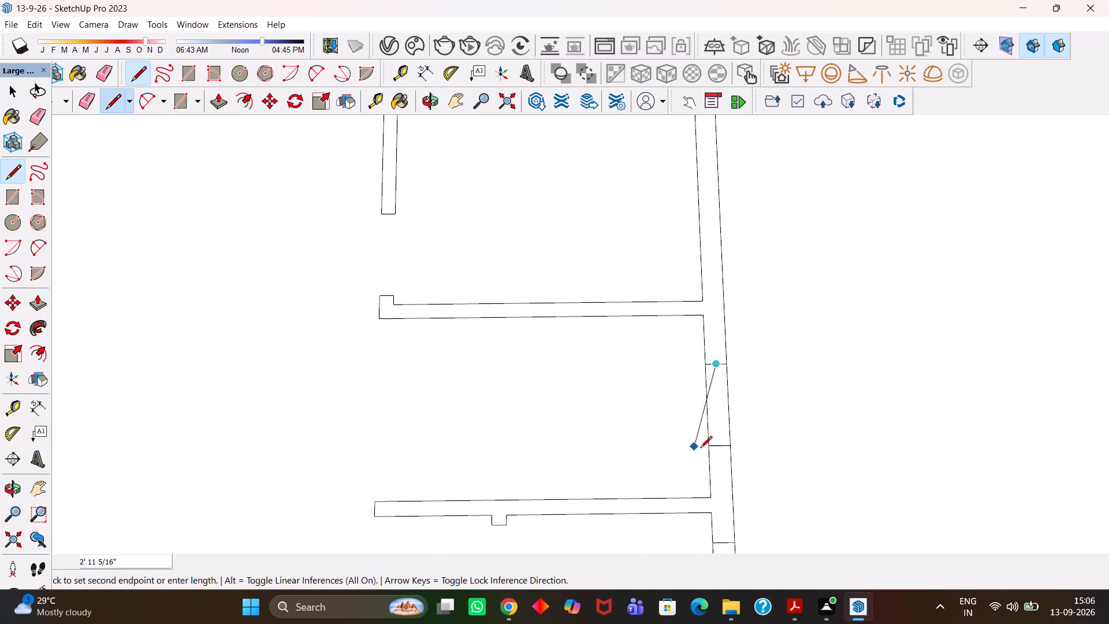
click(718, 447)
Draw a lengthwise centre line through the 2' window of the small room below, between the midpoints of its short edges.
key(h)
scroll(709, 442, down, 4)
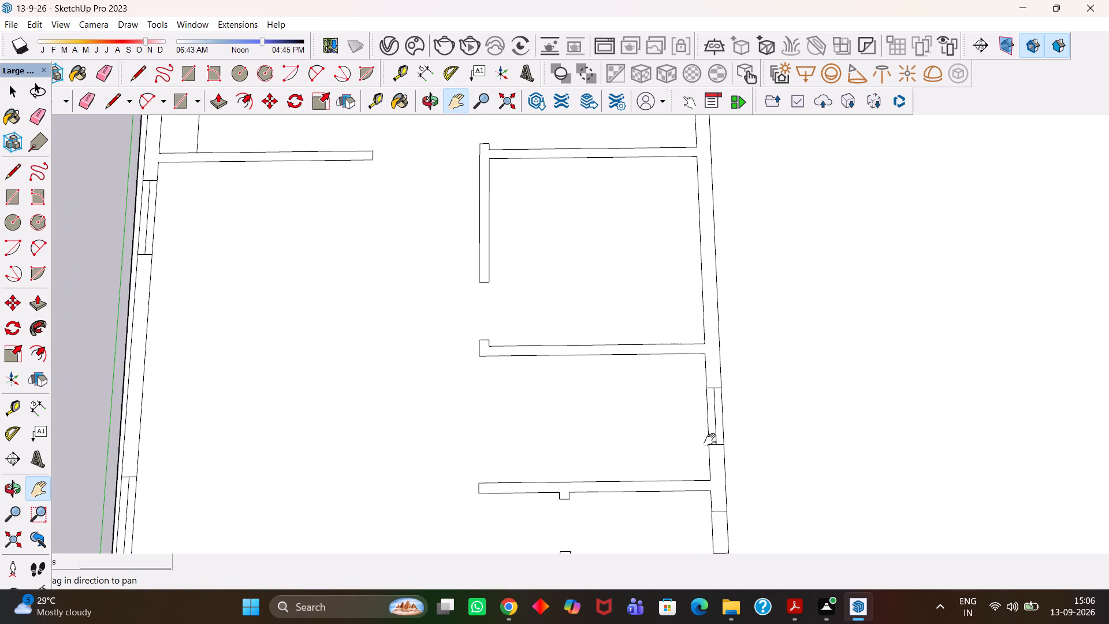
drag(701, 382, 645, 296)
scroll(675, 458, up, 2)
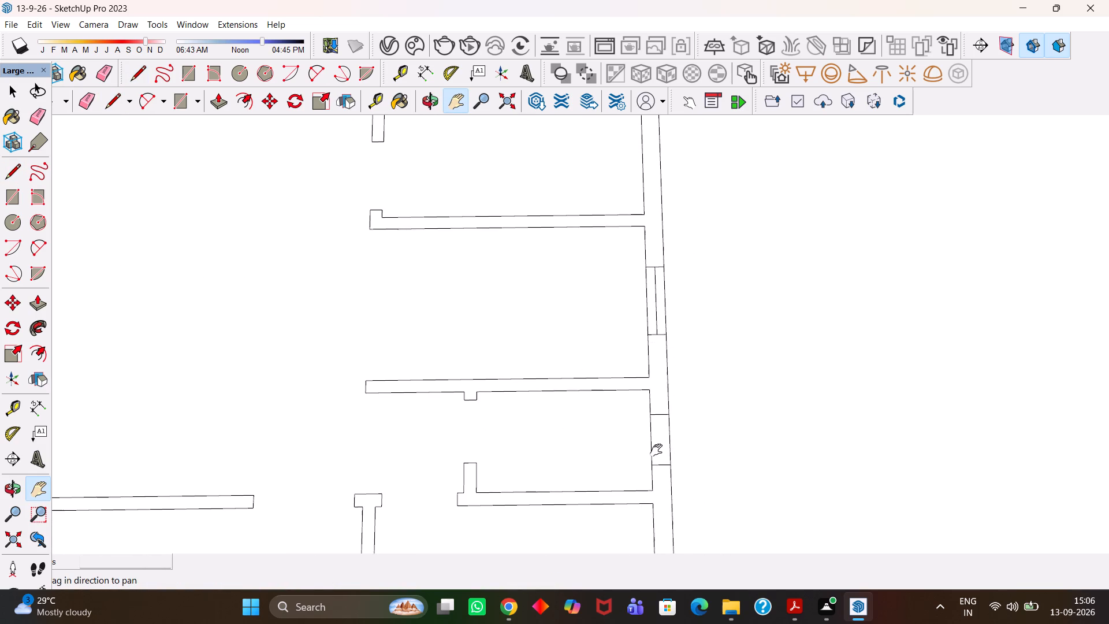
scroll(656, 450, up, 3)
key(l)
click(658, 403)
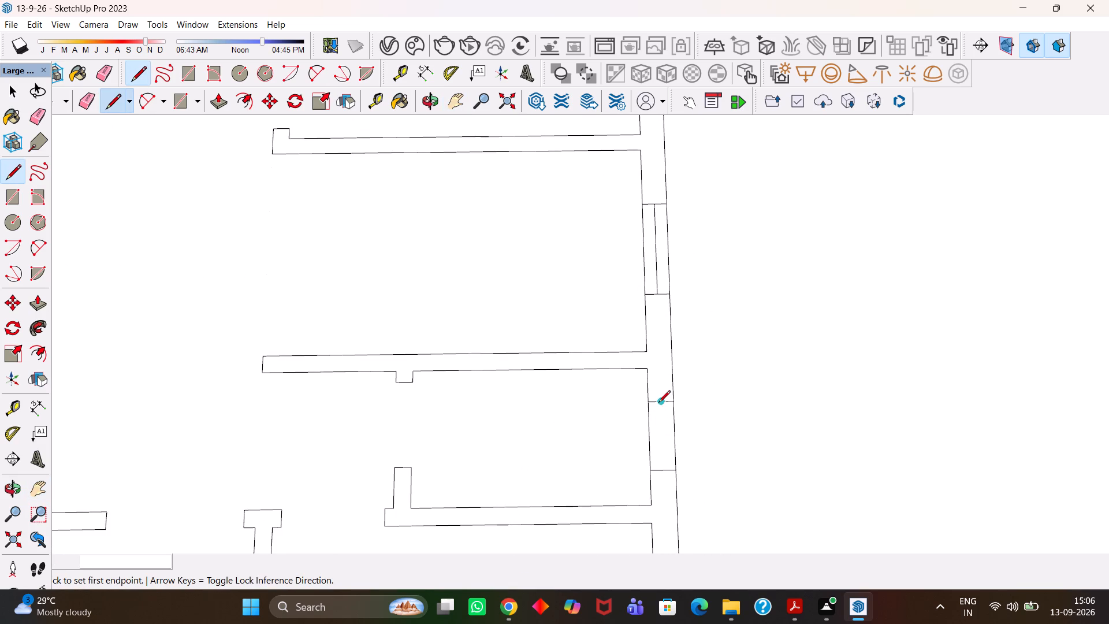
click(666, 469)
In the room above the 2'10" window, place guides through the right outer wall's midpoint and 2' to either side of it.
key(h)
scroll(666, 469, down, 5)
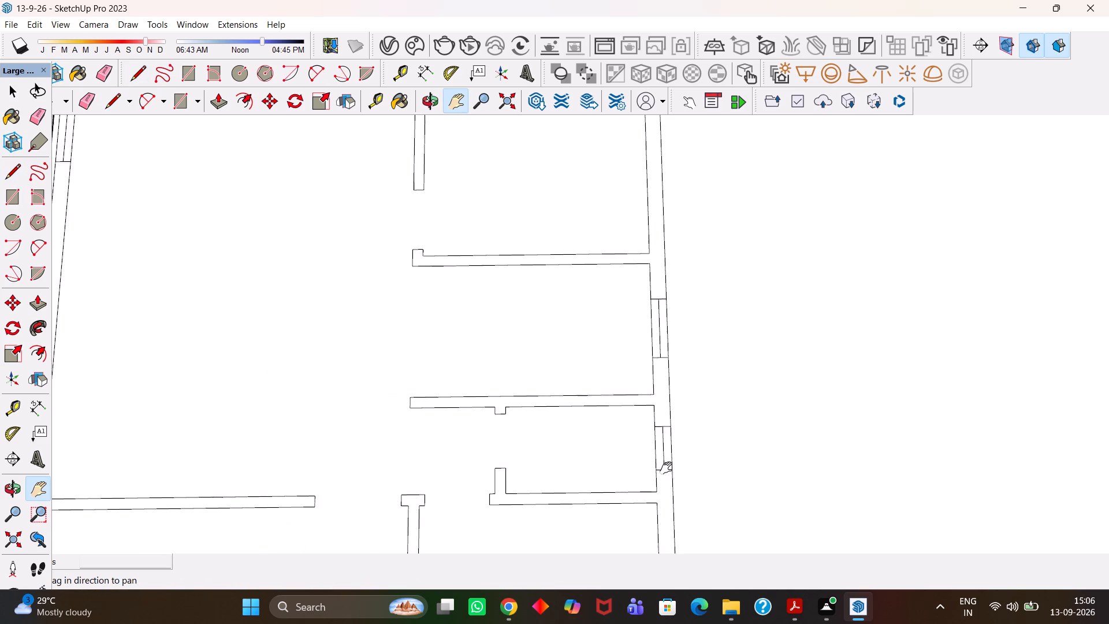
drag(636, 381, 658, 446)
drag(646, 378, 662, 457)
scroll(662, 459, down, 4)
drag(623, 356, 645, 411)
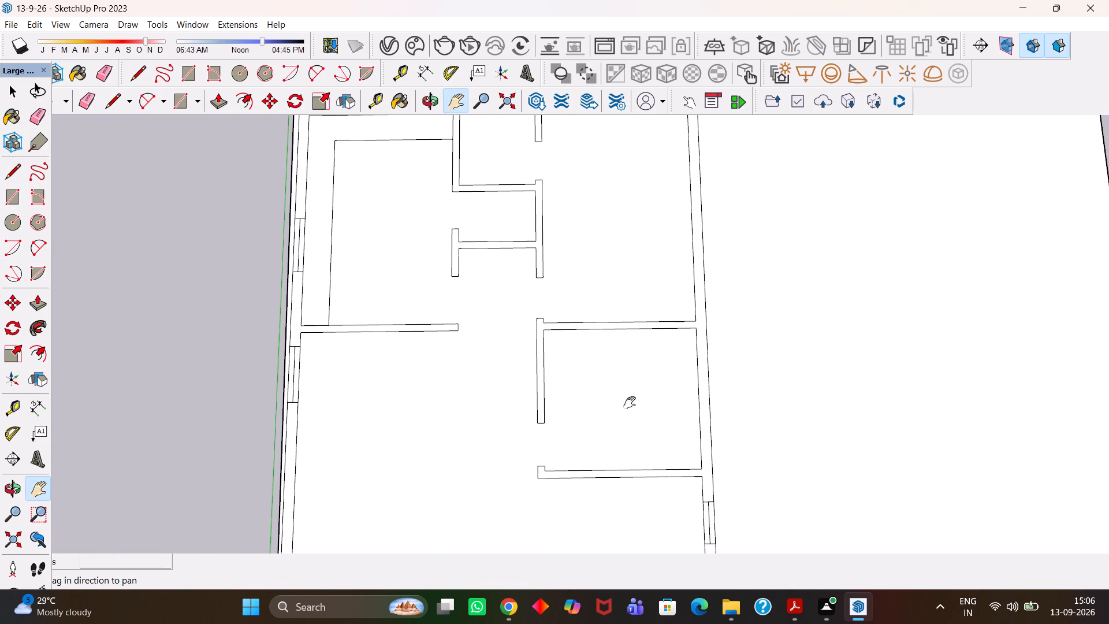
scroll(630, 403, down, 3)
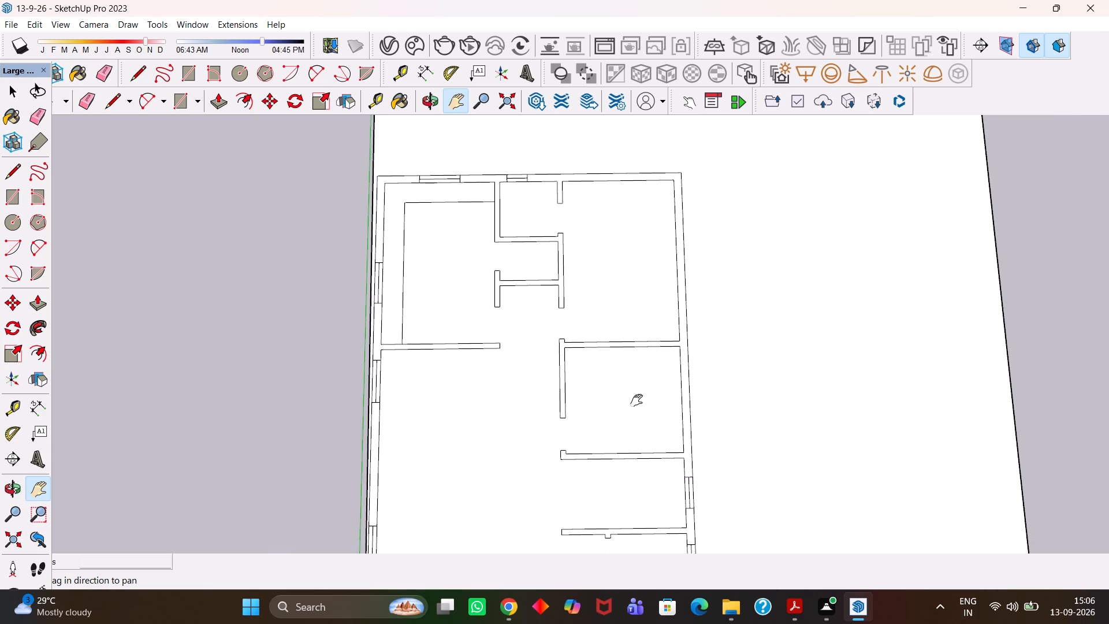
drag(661, 401, 639, 399)
scroll(603, 406, up, 2)
key(t)
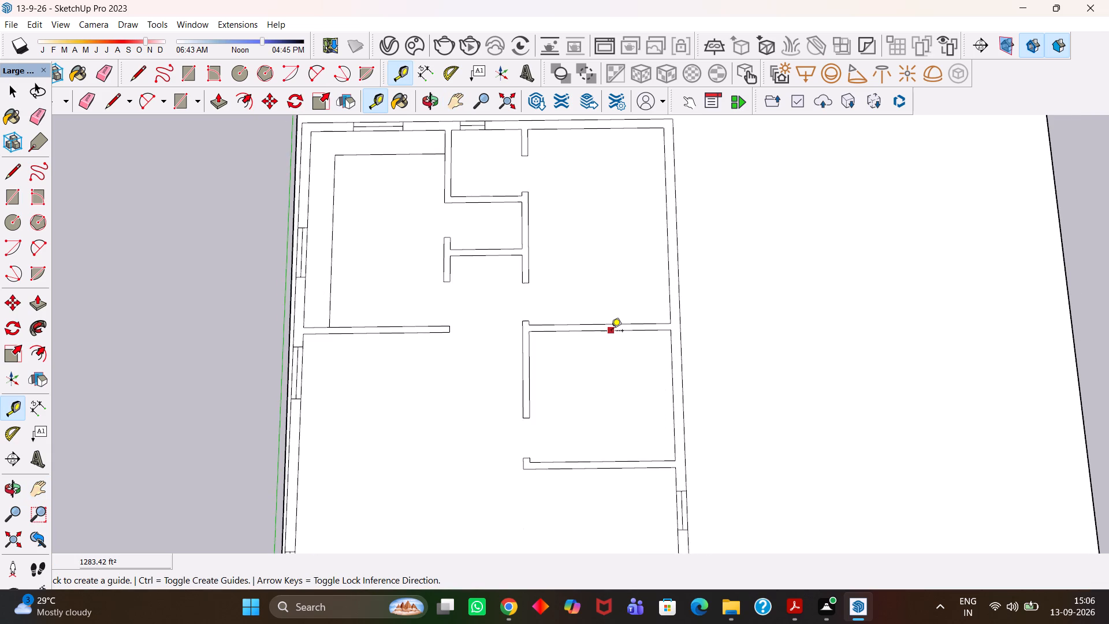
click(611, 331)
click(674, 401)
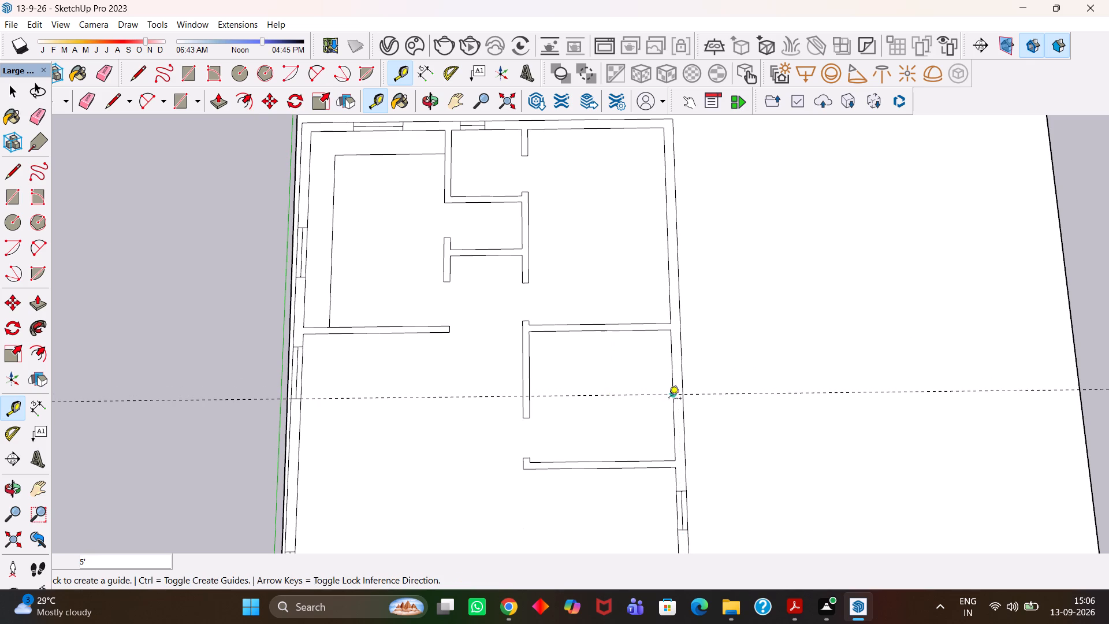
click(642, 391)
text(2')
key(Return)
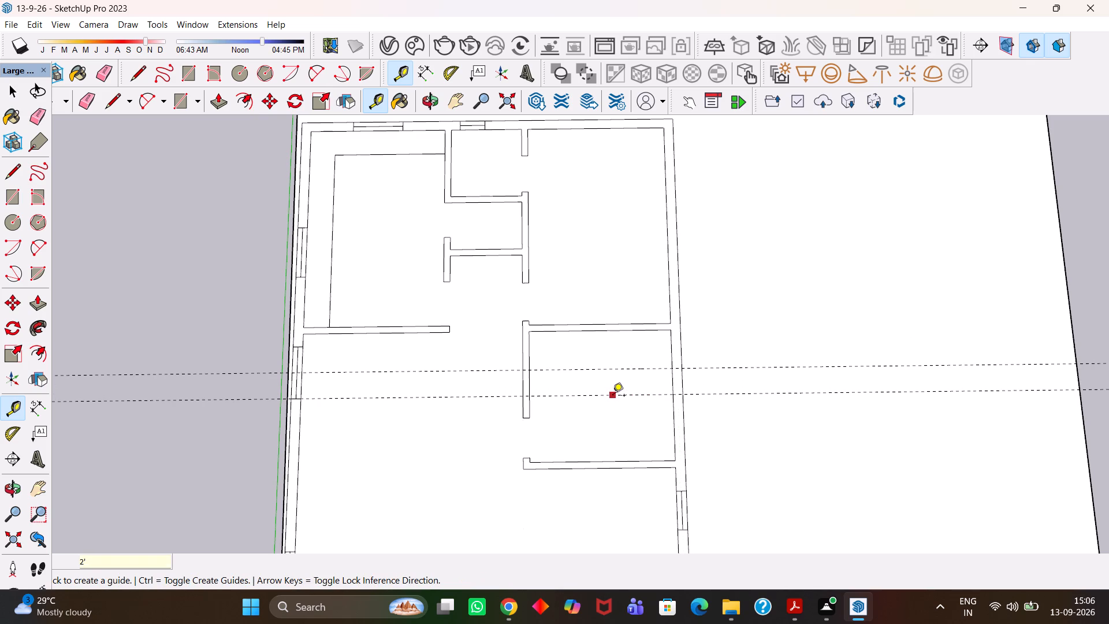
click(613, 396)
text(2')
key(Return)
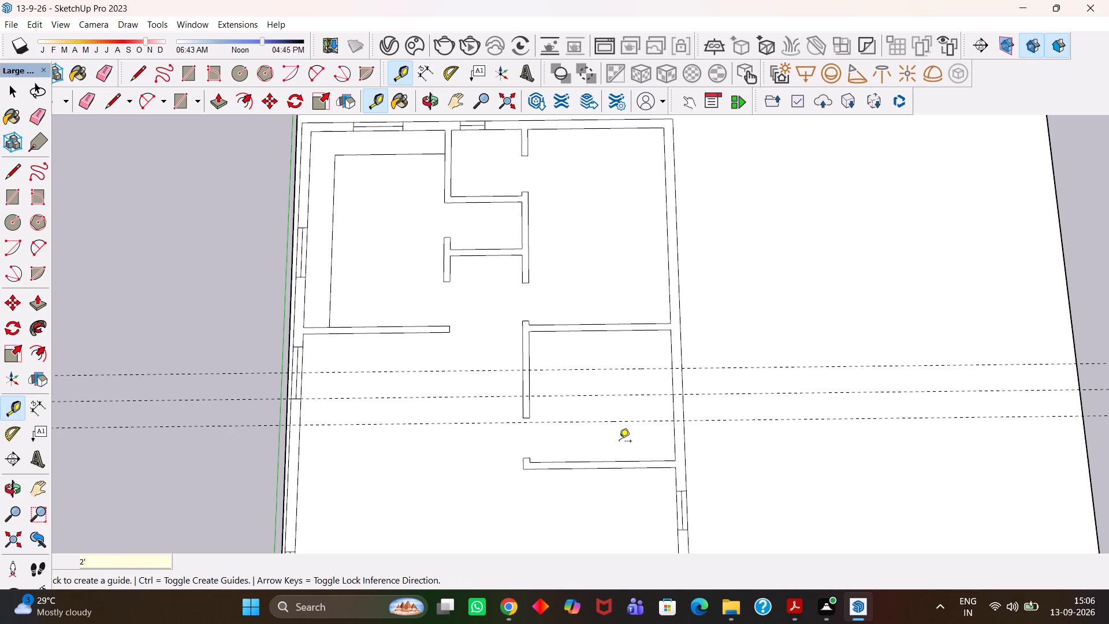
Draw a 4' by 9" window rectangle across the right outer wall between the two outer guides.
key(r)
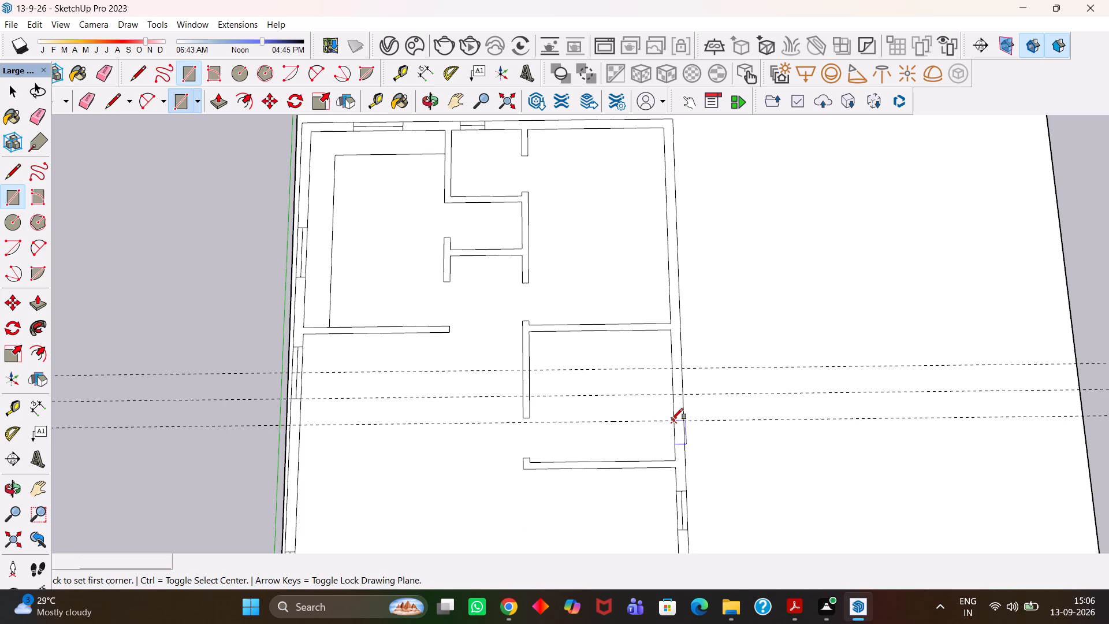
click(672, 419)
click(679, 370)
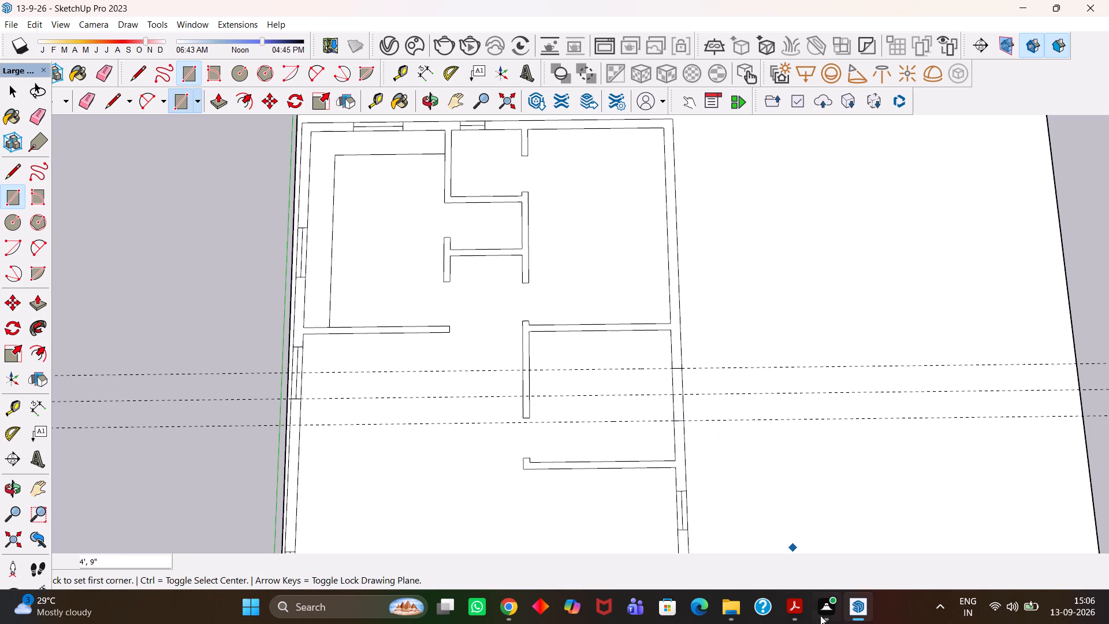
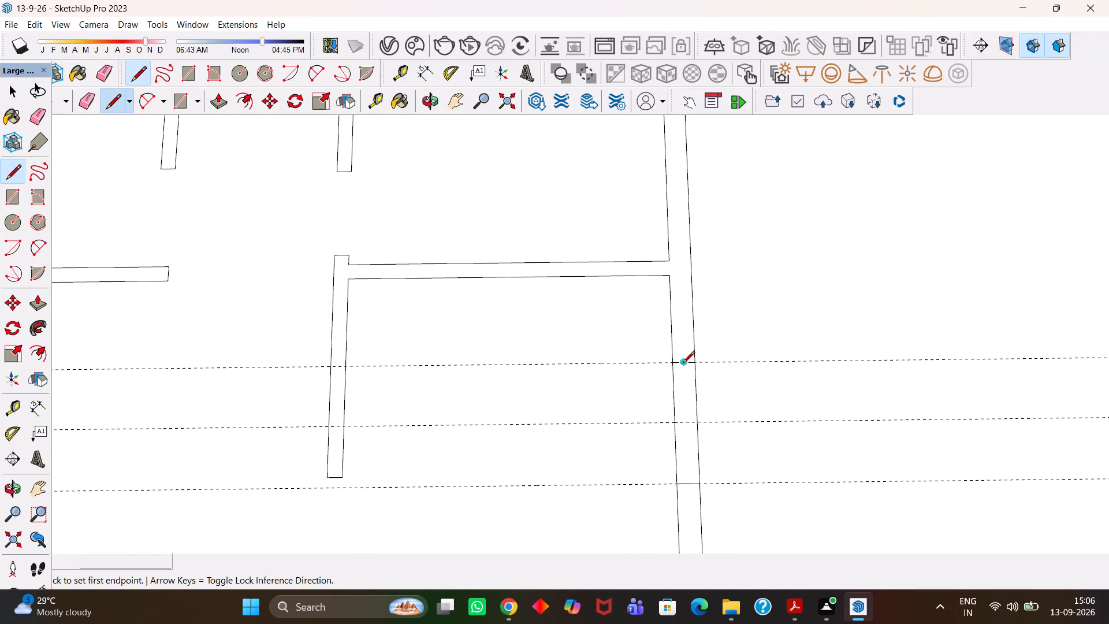
Draw a lengthwise centre line through the new 4' window in the right outer wall, between the midpoints of its short edges.
click(683, 364)
click(686, 484)
scroll(686, 485, down, 4)
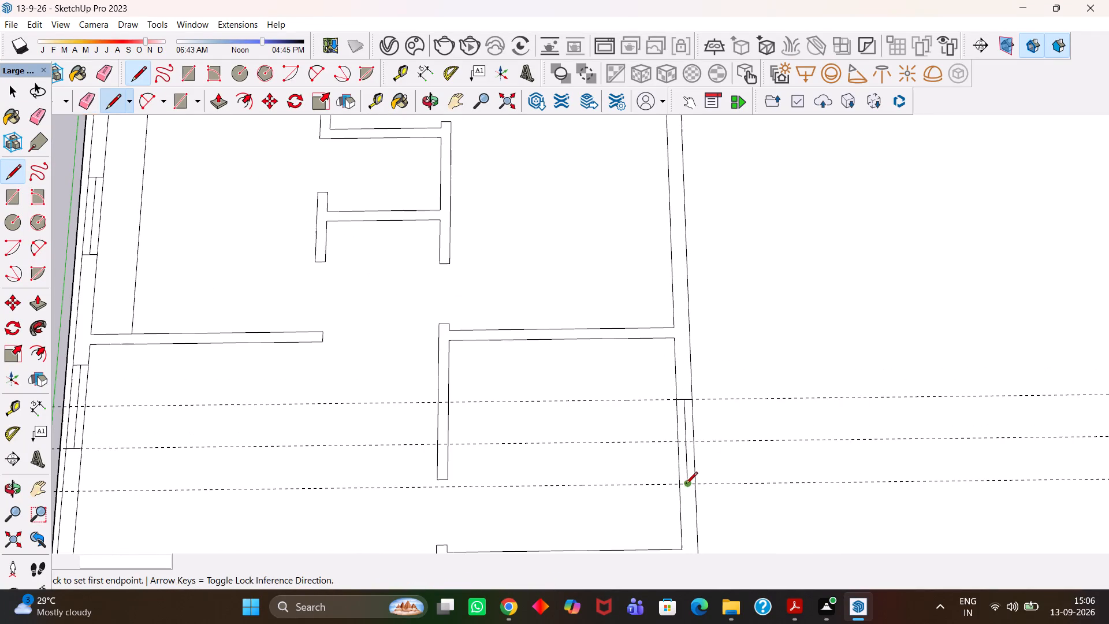
Erase the three guides crossing the 4' window.
key(e)
drag(744, 381, 757, 518)
In the top-right room, place guides through the right outer wall's midpoint, 2' above it, and 4' below that upper guide.
key(h)
scroll(727, 465, down, 5)
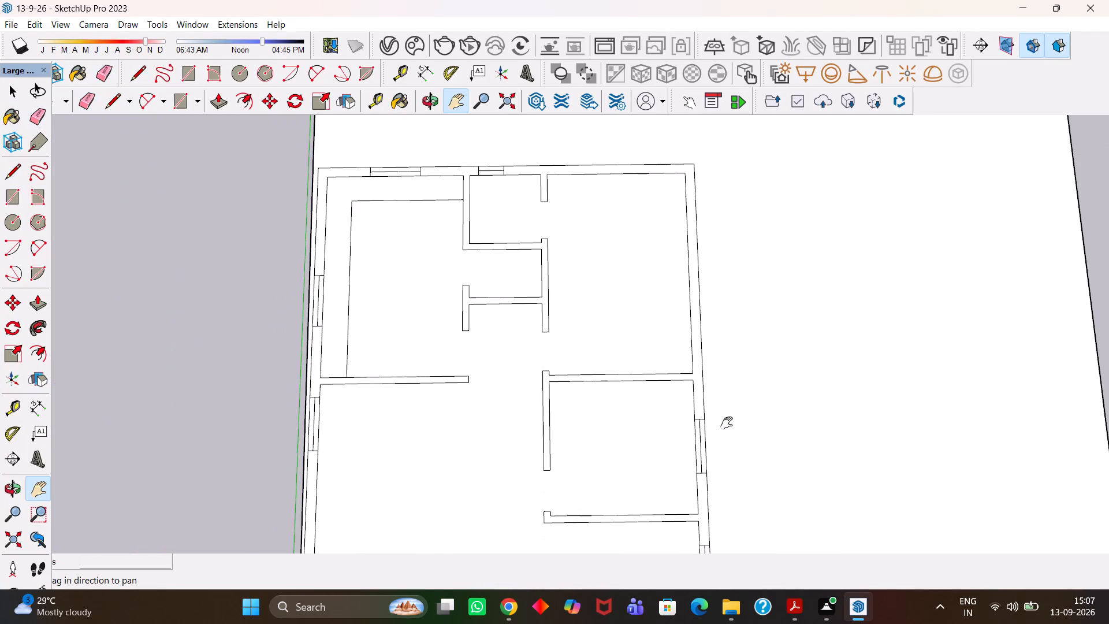
scroll(727, 418, down, 3)
key(h)
drag(738, 384, 685, 436)
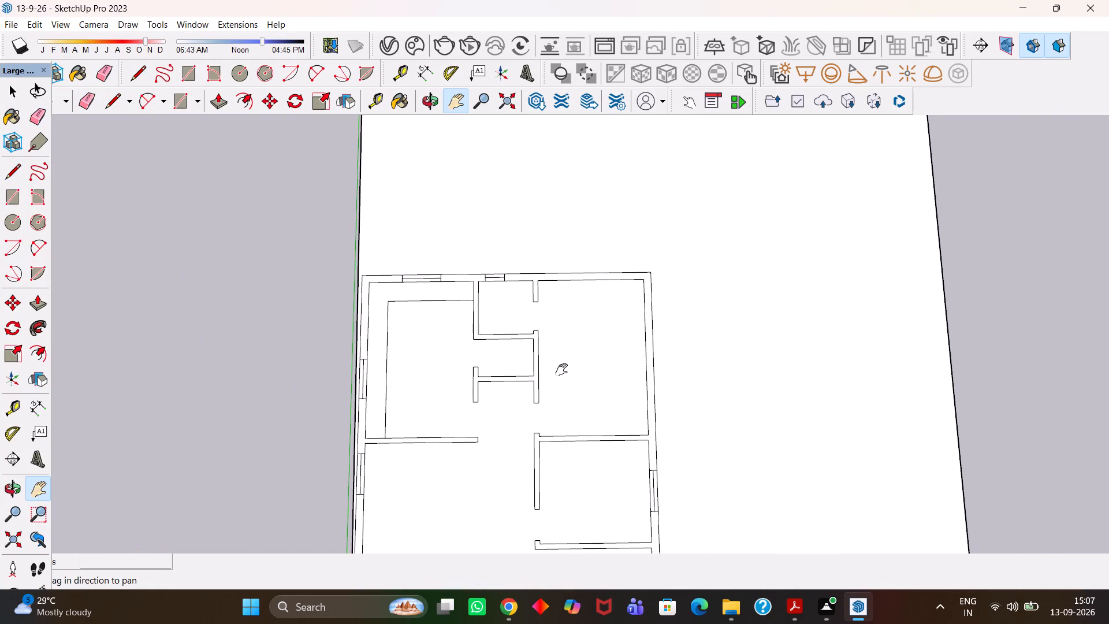
drag(580, 373, 576, 359)
key(t)
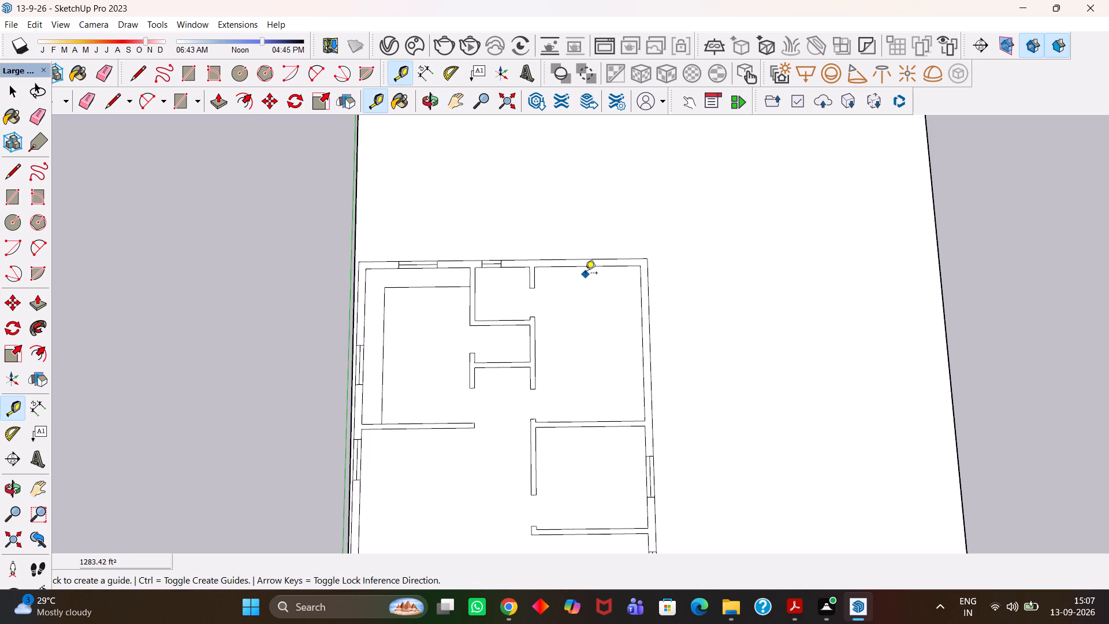
click(587, 266)
click(643, 346)
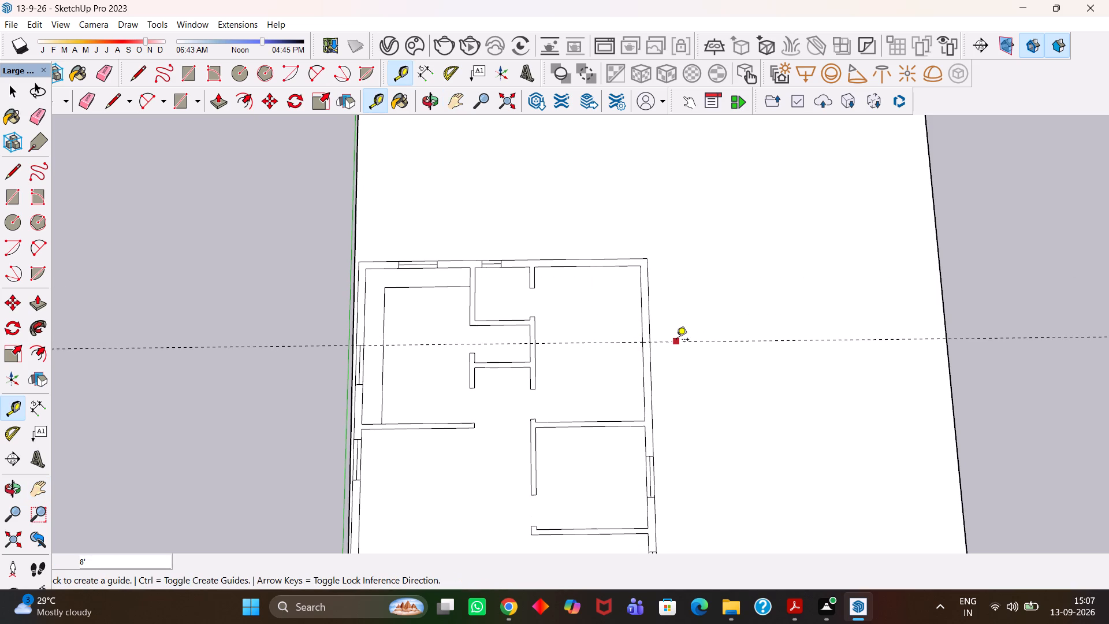
click(676, 340)
text(2')
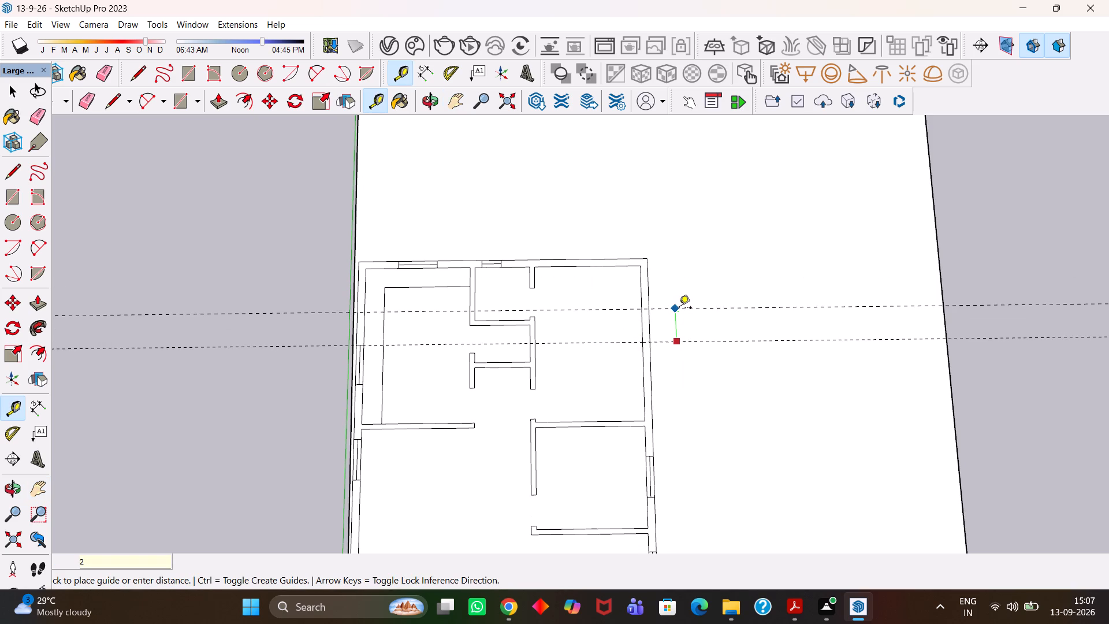
key(Return)
click(678, 321)
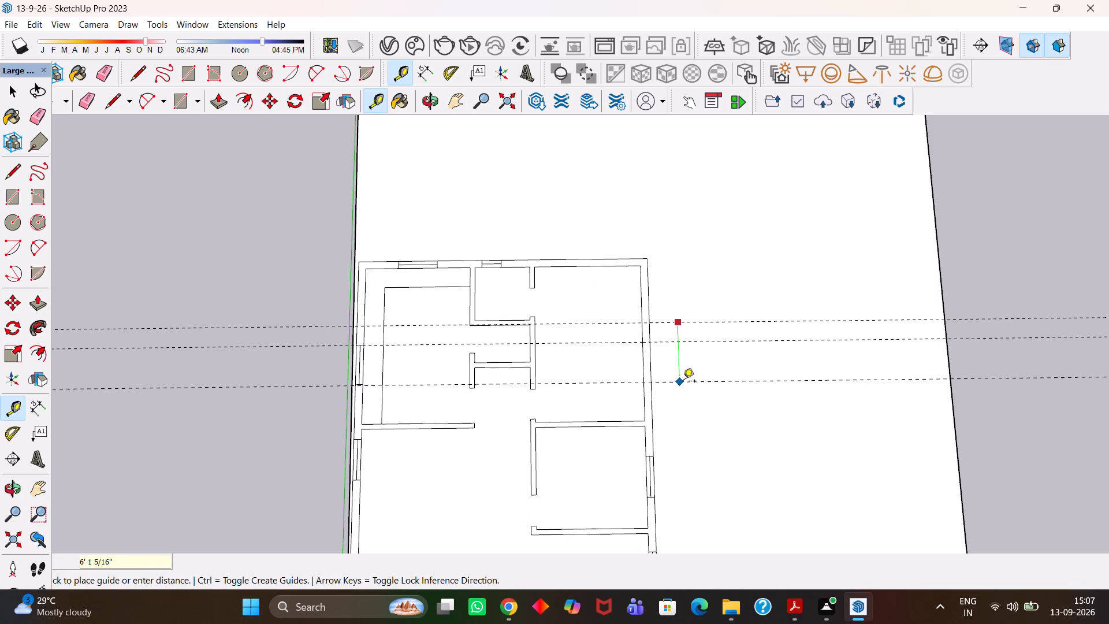
text(4')
key(Return)
Draw a 4' long window rectangle across the thickness of the top-right room's outer wall, between the two outer guides.
scroll(665, 363, up, 2)
key(r)
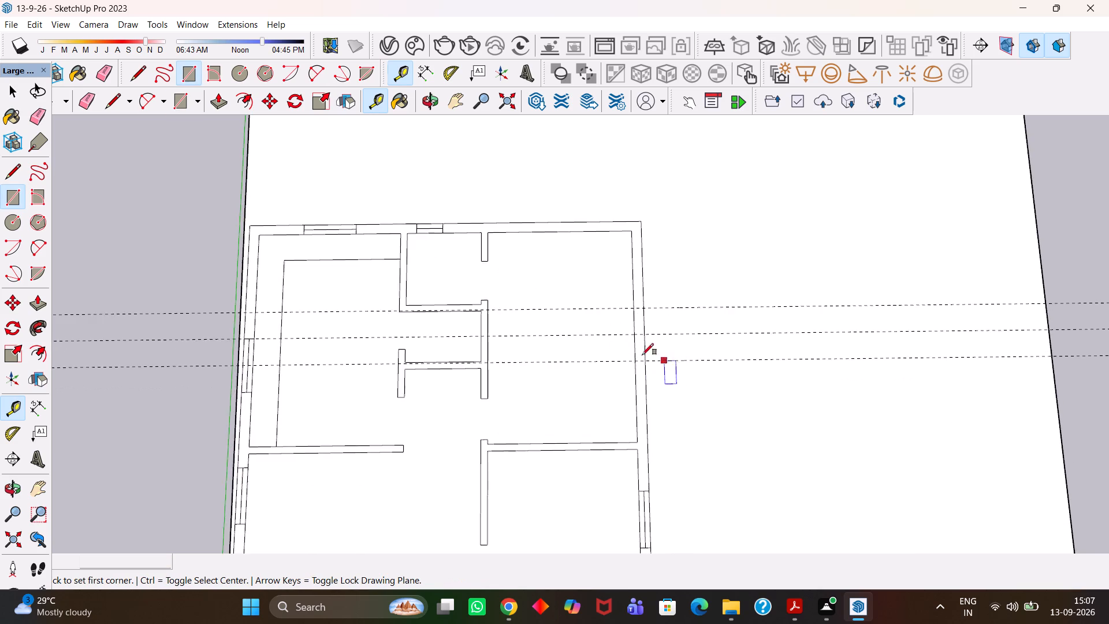
scroll(642, 355, up, 2)
click(641, 362)
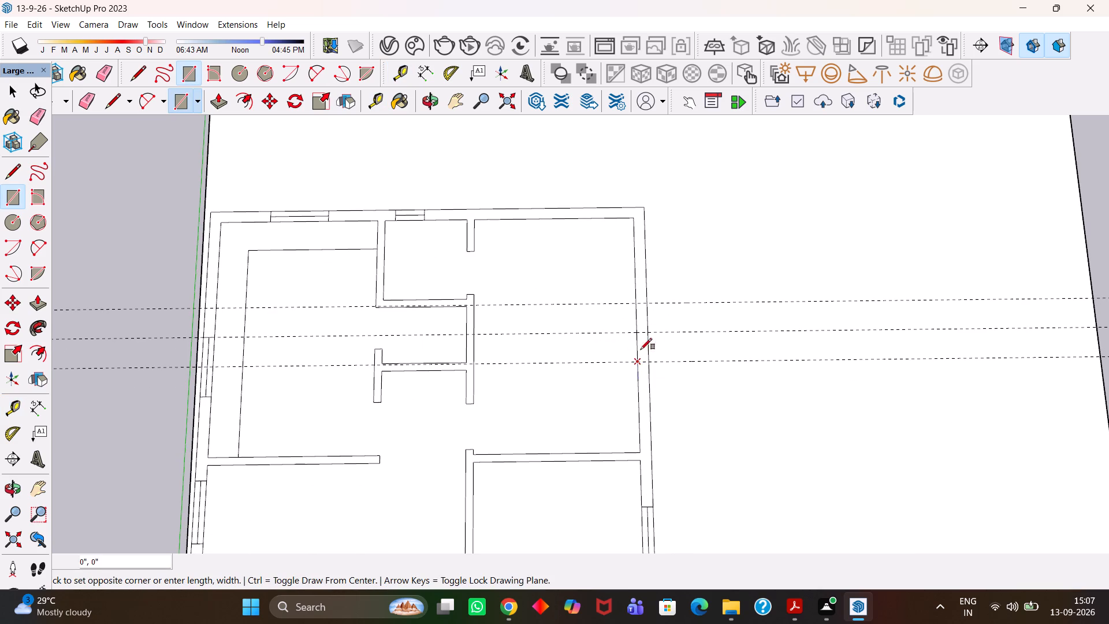
click(646, 304)
Draw a lengthwise centre line through the top-right room's new window, between the midpoints of its short edges.
scroll(646, 304, up, 4)
key(l)
scroll(646, 304, up, 1)
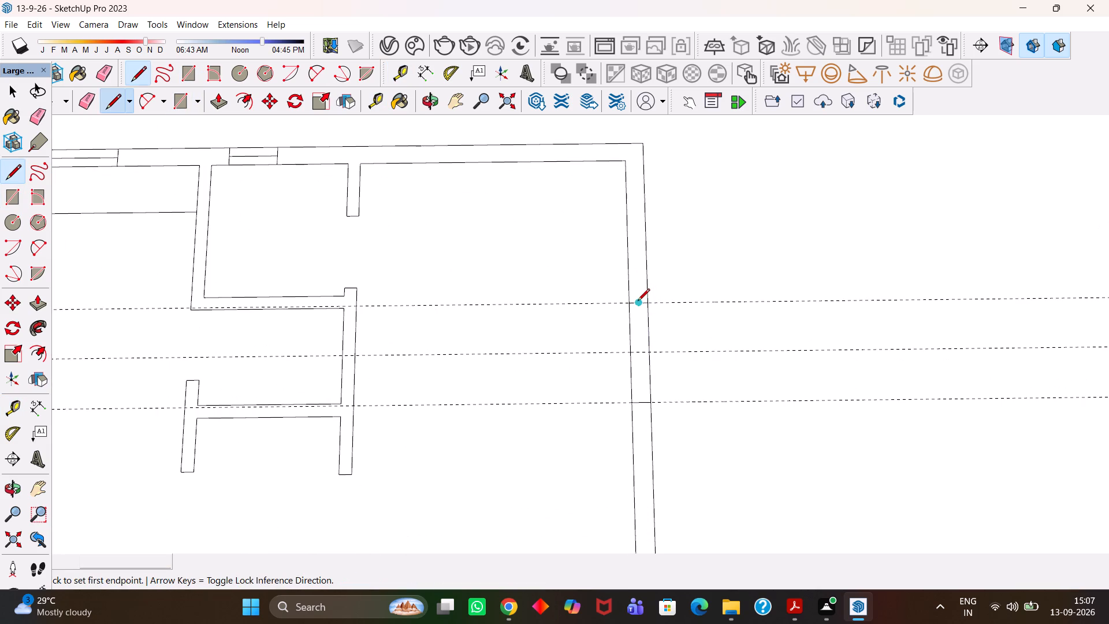
click(638, 302)
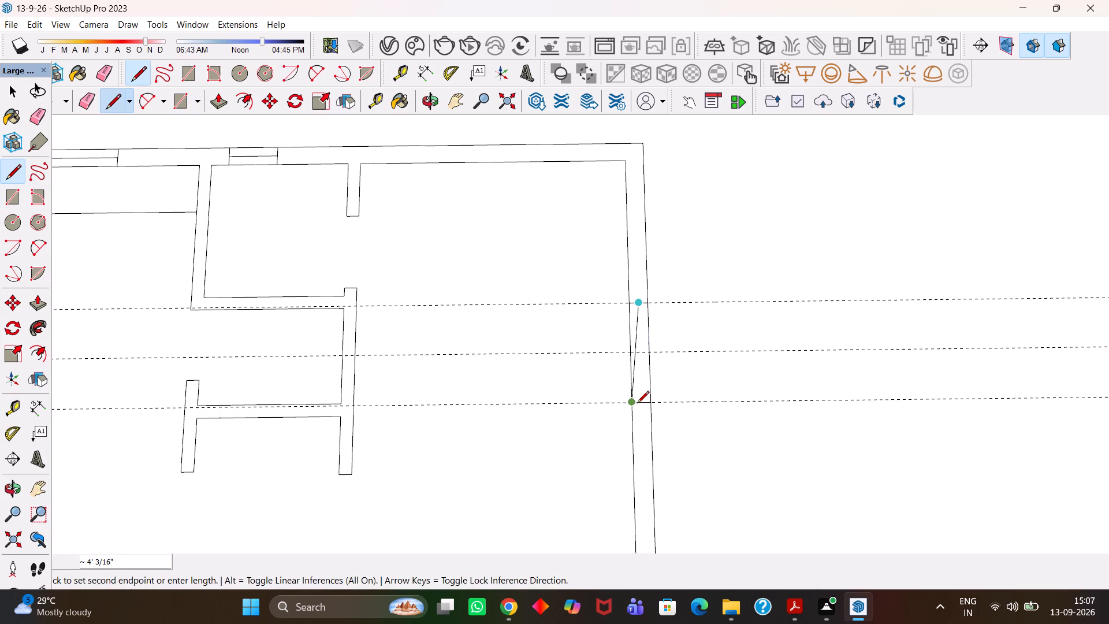
click(642, 403)
Erase the three guides crossing the top-right room's window.
scroll(642, 403, down, 3)
key(e)
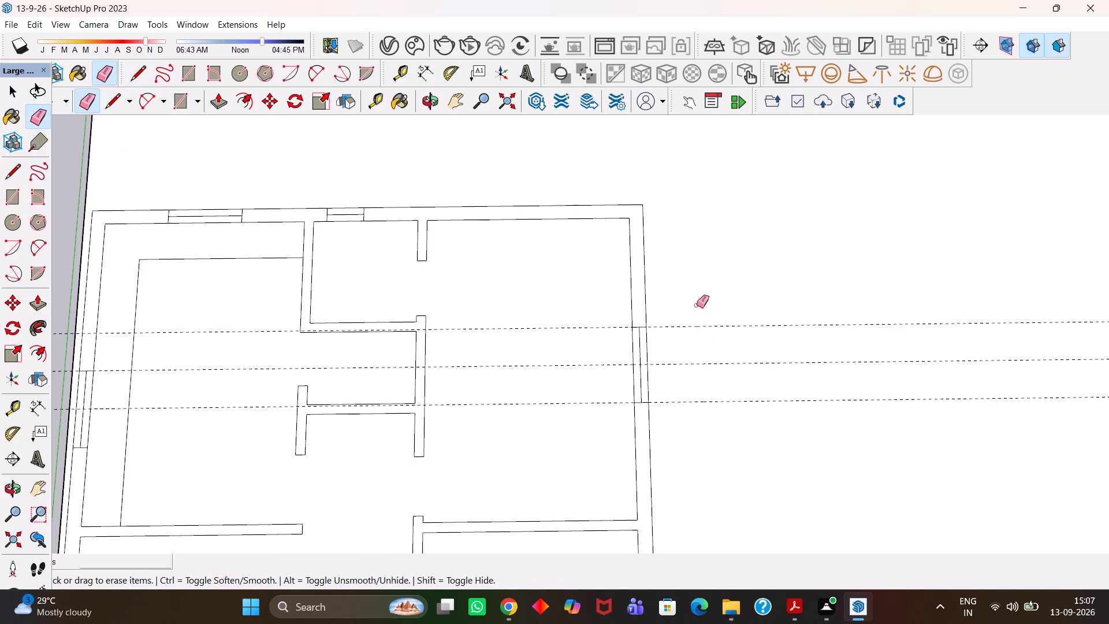
drag(697, 304, 705, 414)
Examine the whole floor plan from the top rooms to the bottom wall for remaining window work.
scroll(691, 414, down, 5)
key(h)
scroll(665, 407, down, 4)
key(h)
drag(606, 422, 648, 331)
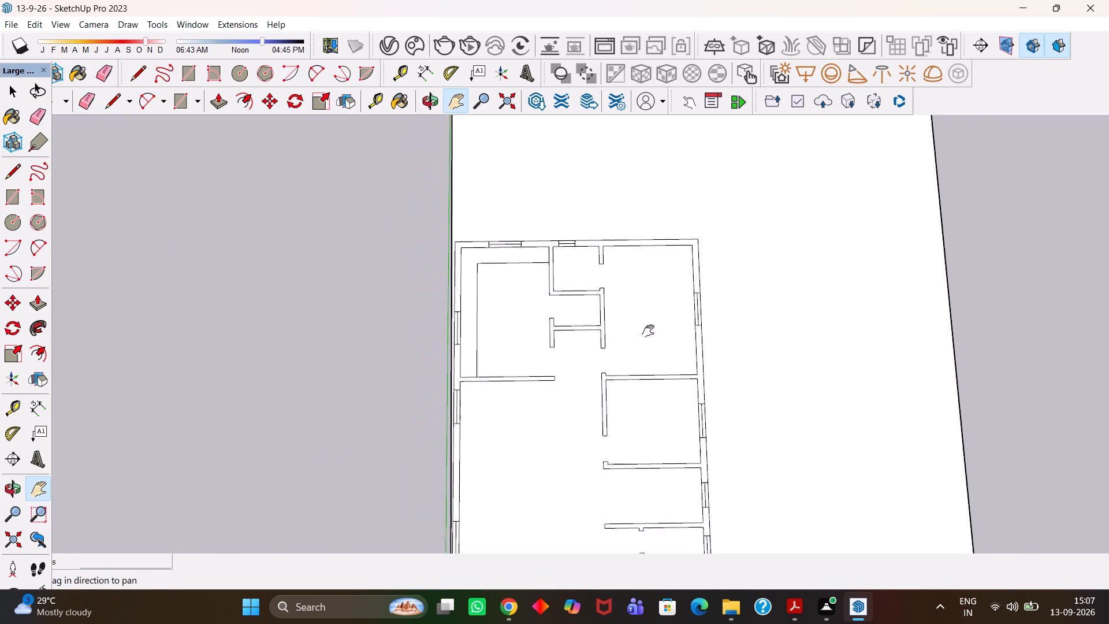
drag(648, 331, 652, 325)
drag(554, 266, 634, 339)
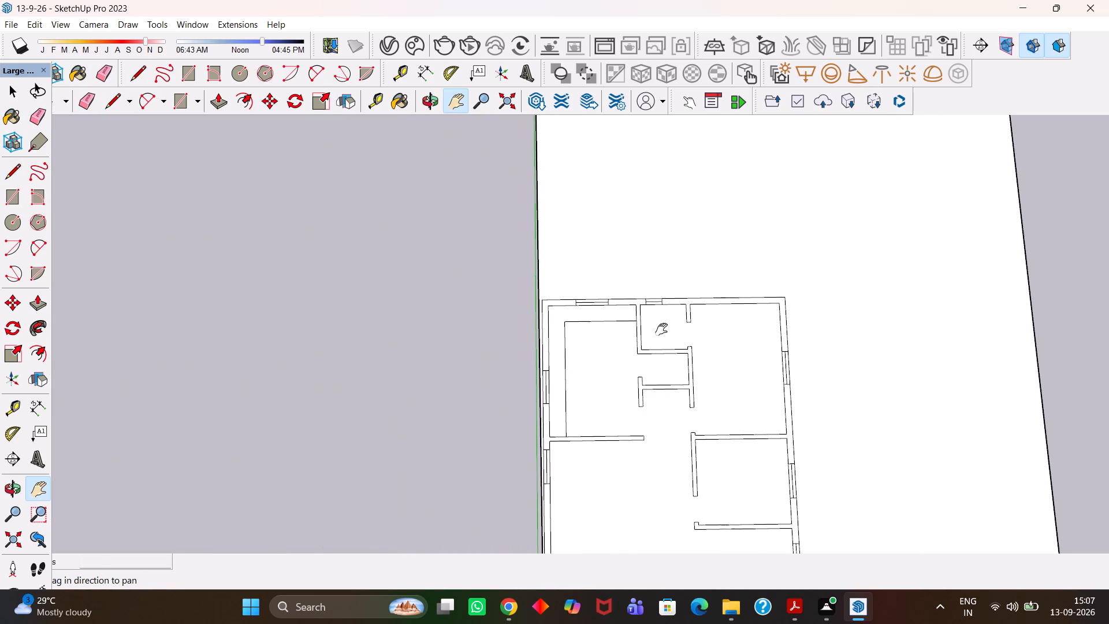
scroll(668, 324, up, 3)
scroll(659, 322, down, 3)
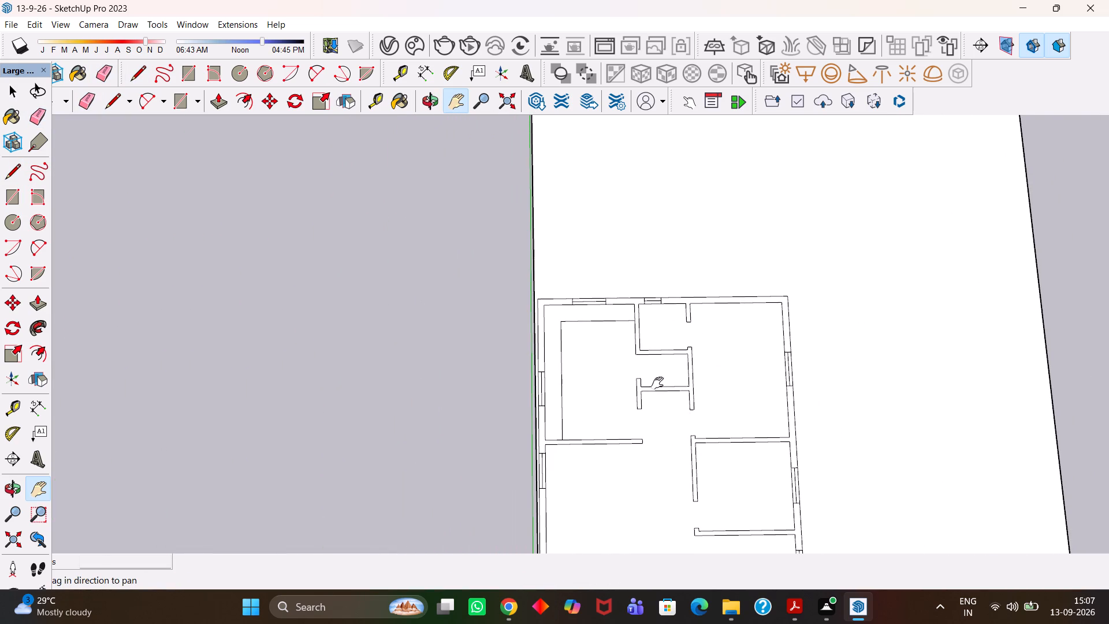
drag(661, 447, 639, 365)
drag(566, 449, 549, 369)
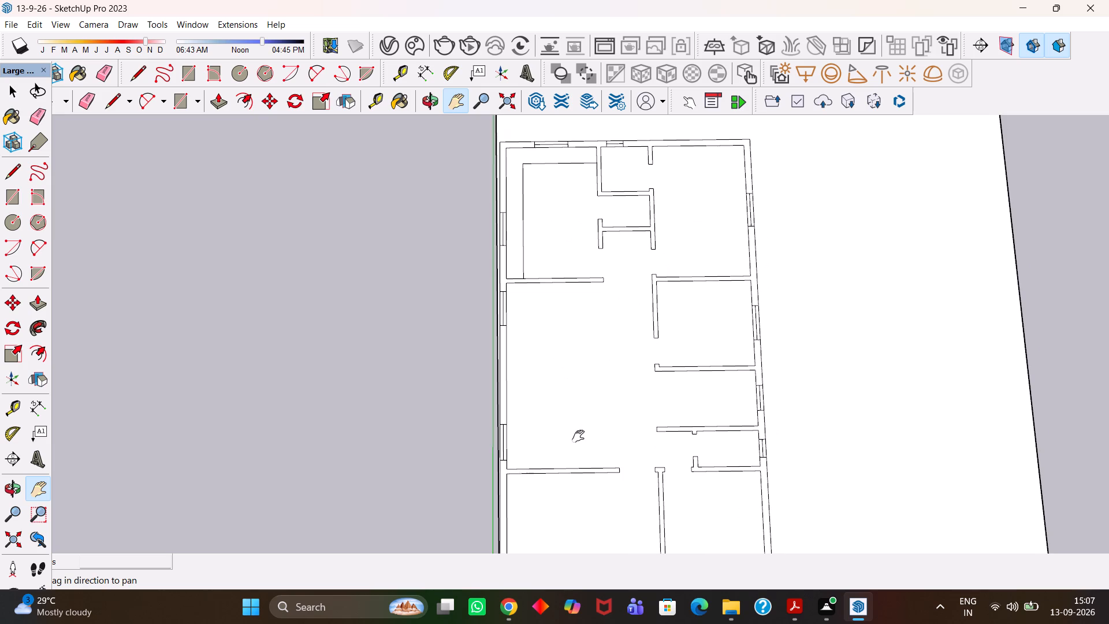
drag(578, 440, 568, 377)
scroll(568, 374, down, 4)
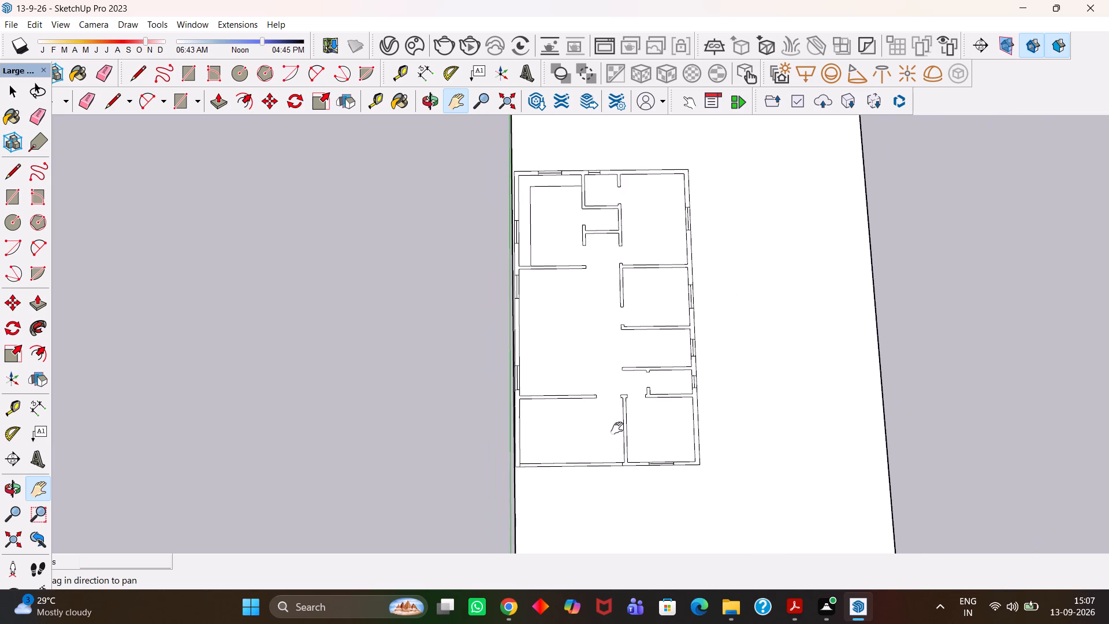
scroll(635, 439, up, 6)
scroll(635, 439, down, 2)
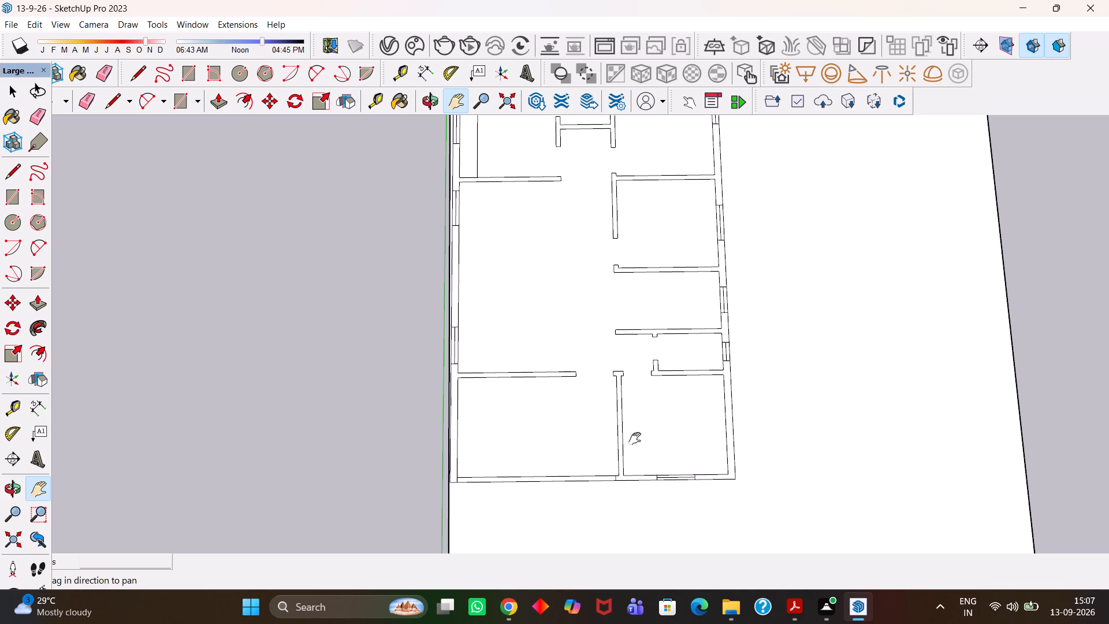
Place a guide 3" outward from the inner edge of the bottom-left room's lower wall, along the middle of the wall strip.
key(h)
scroll(635, 439, up, 5)
scroll(635, 439, down, 2)
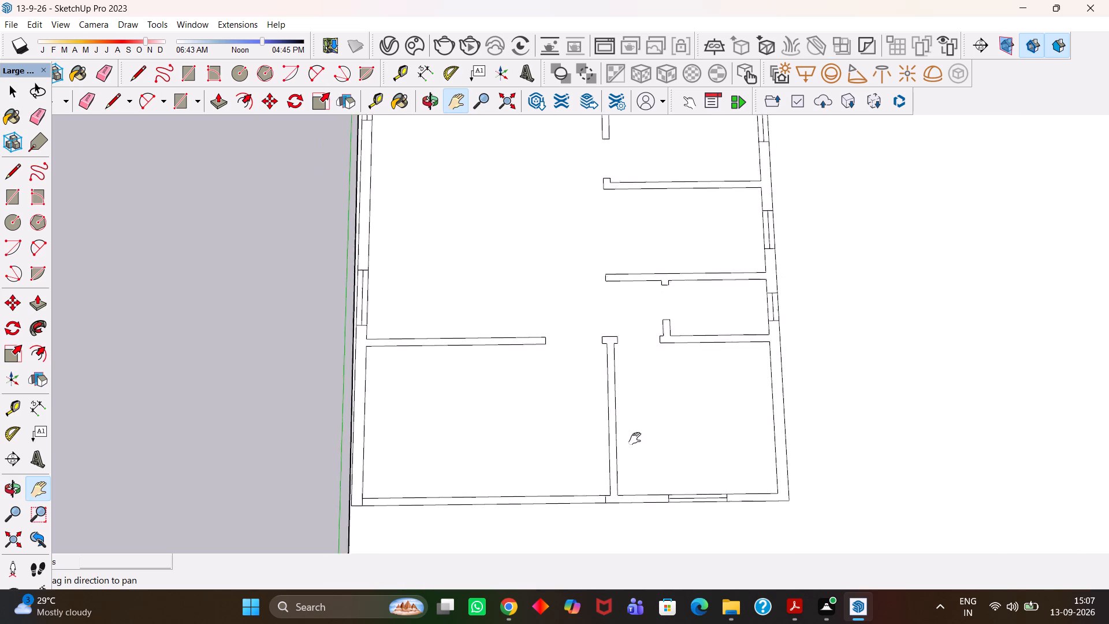
scroll(635, 439, down, 6)
key(h)
scroll(508, 480, up, 3)
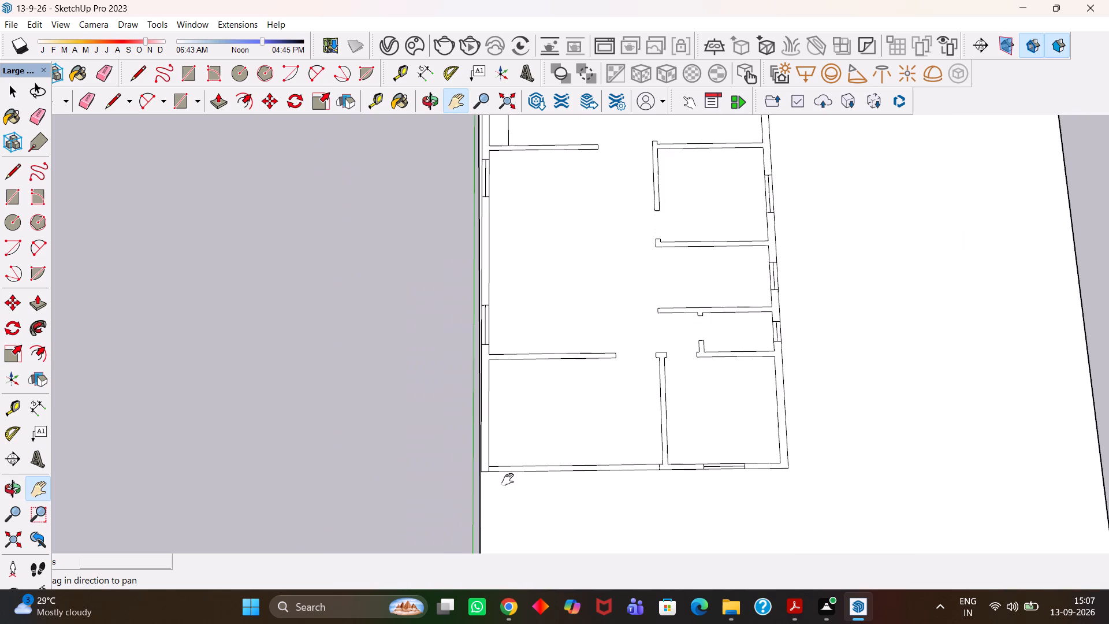
scroll(518, 483, up, 4)
key(h)
scroll(520, 476, down, 4)
scroll(520, 476, up, 2)
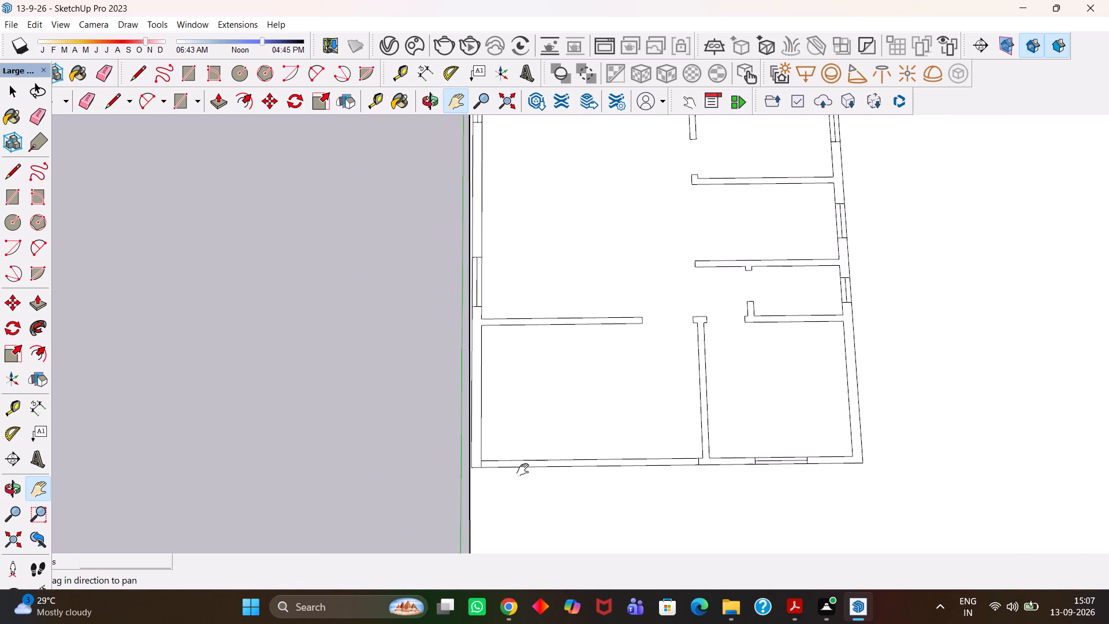
scroll(523, 470, up, 5)
key(t)
scroll(512, 458, up, 3)
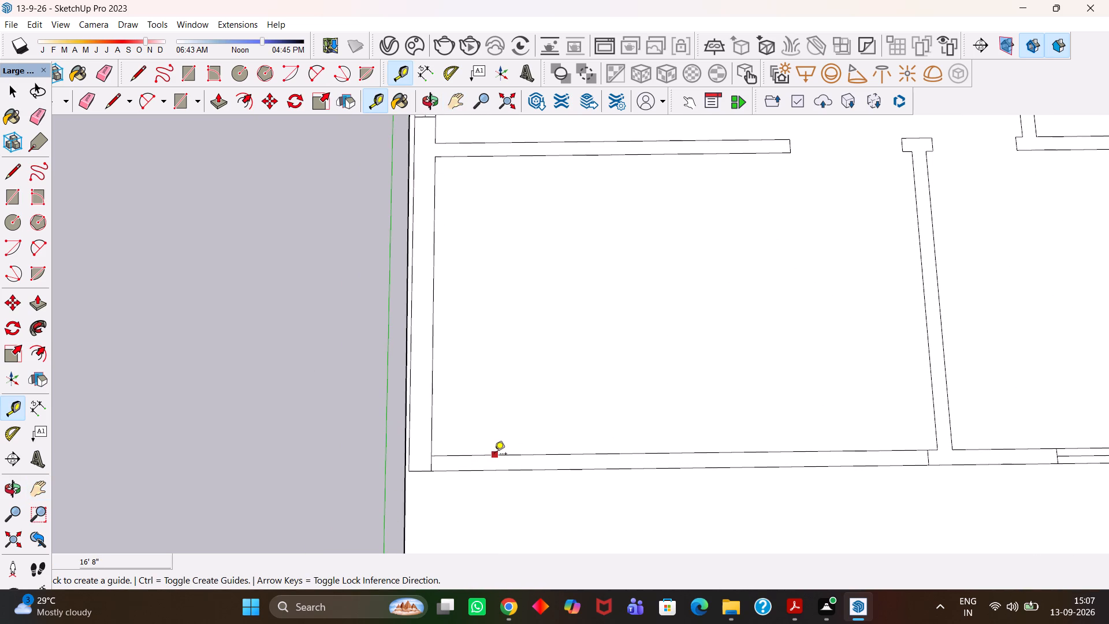
click(493, 455)
scroll(433, 464, up, 3)
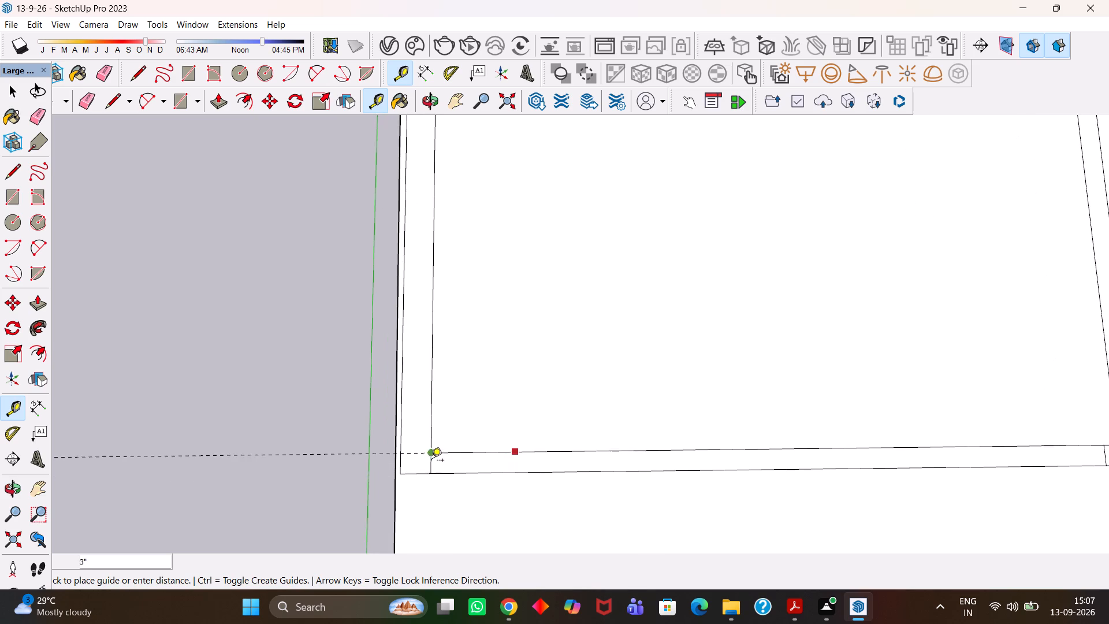
scroll(430, 460, up, 1)
click(430, 464)
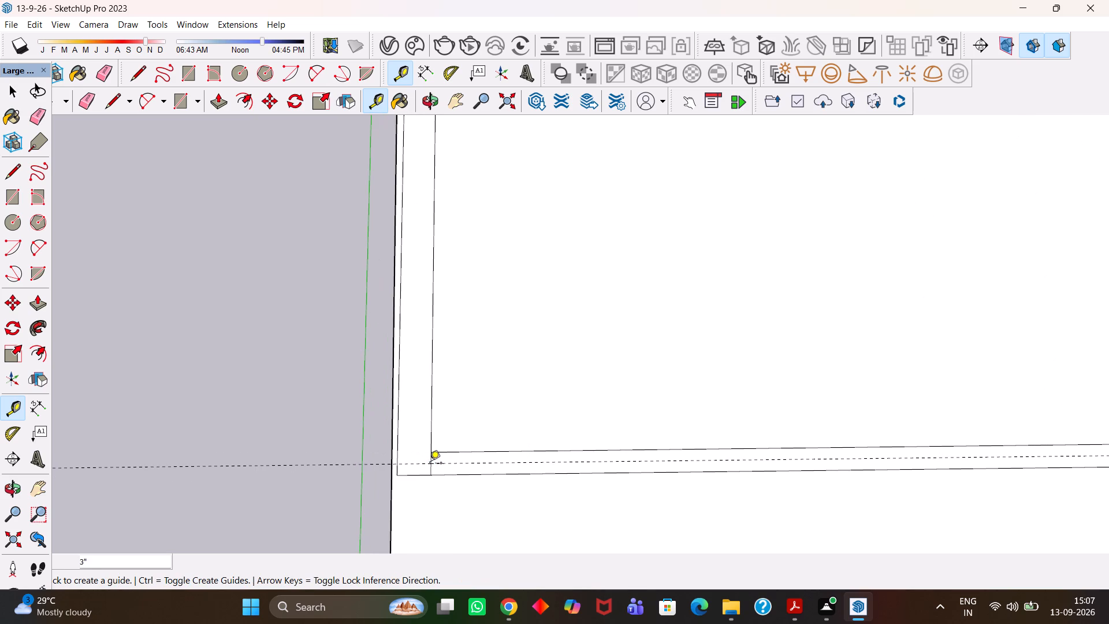
Copy the inner edge of the bottom-left room's lower wall 3" onto the guide as the opening's centre line.
key(space)
click(444, 451)
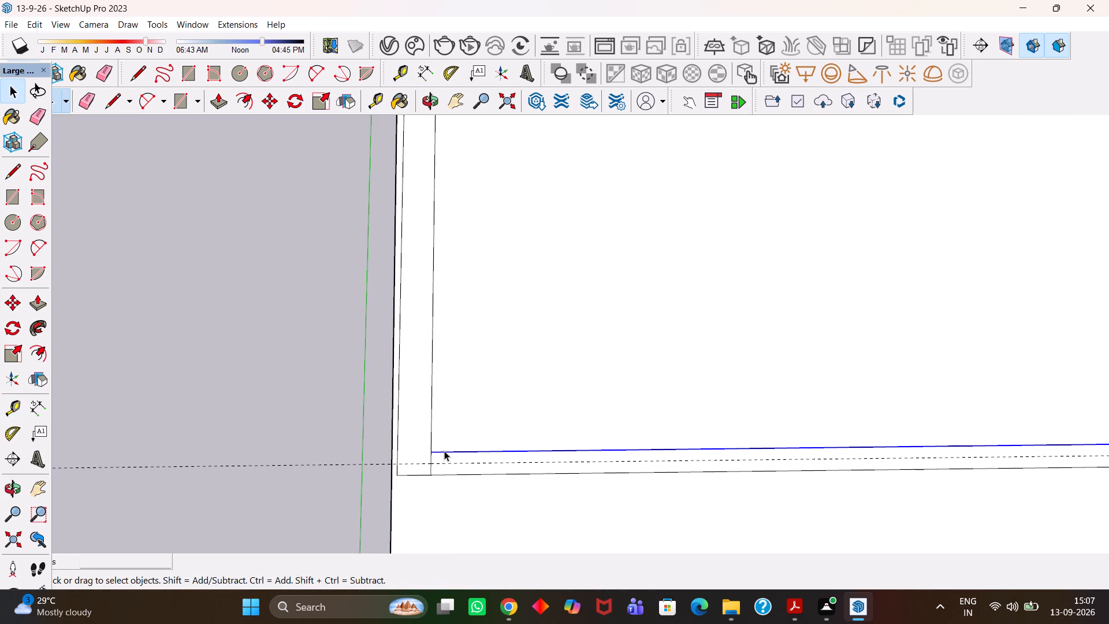
scroll(439, 455, up, 2)
key(m)
click(433, 454)
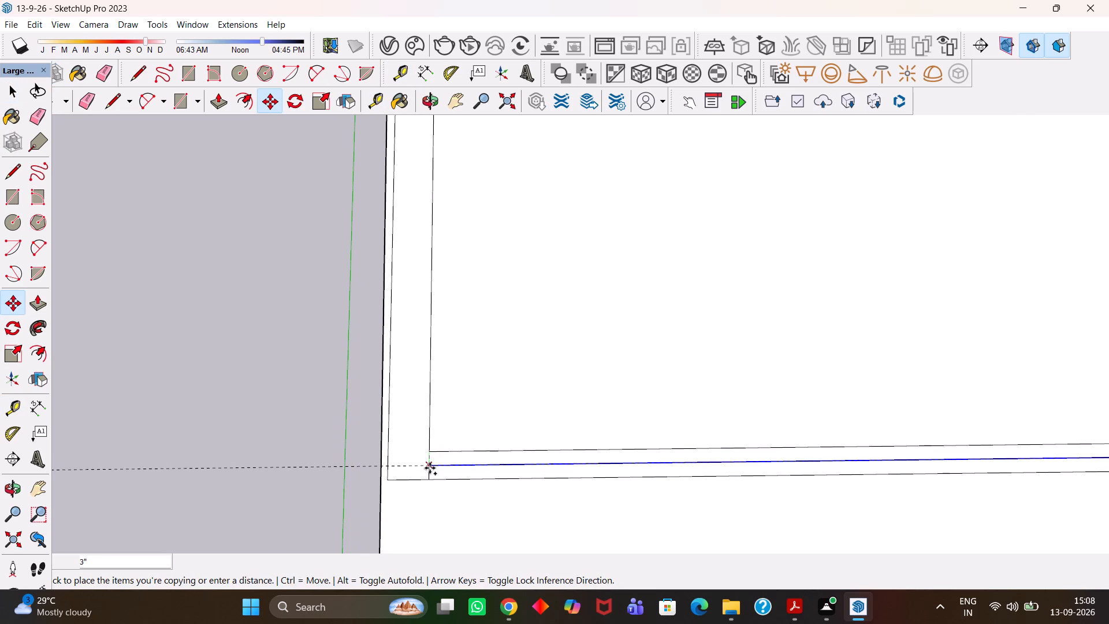
click(430, 468)
Erase the guide along the bottom-left room's lower wall.
key(e)
scroll(421, 469, up, 1)
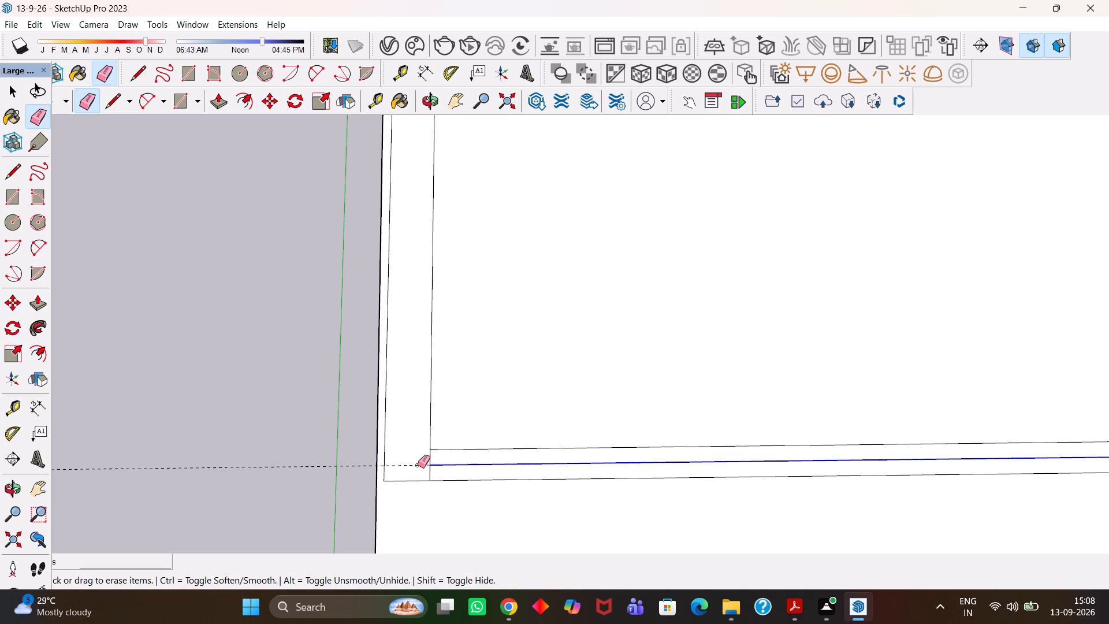
drag(418, 465, 410, 465)
Examine the floor plan from the bottom rooms up to the top walls to check the windows.
scroll(476, 481, down, 5)
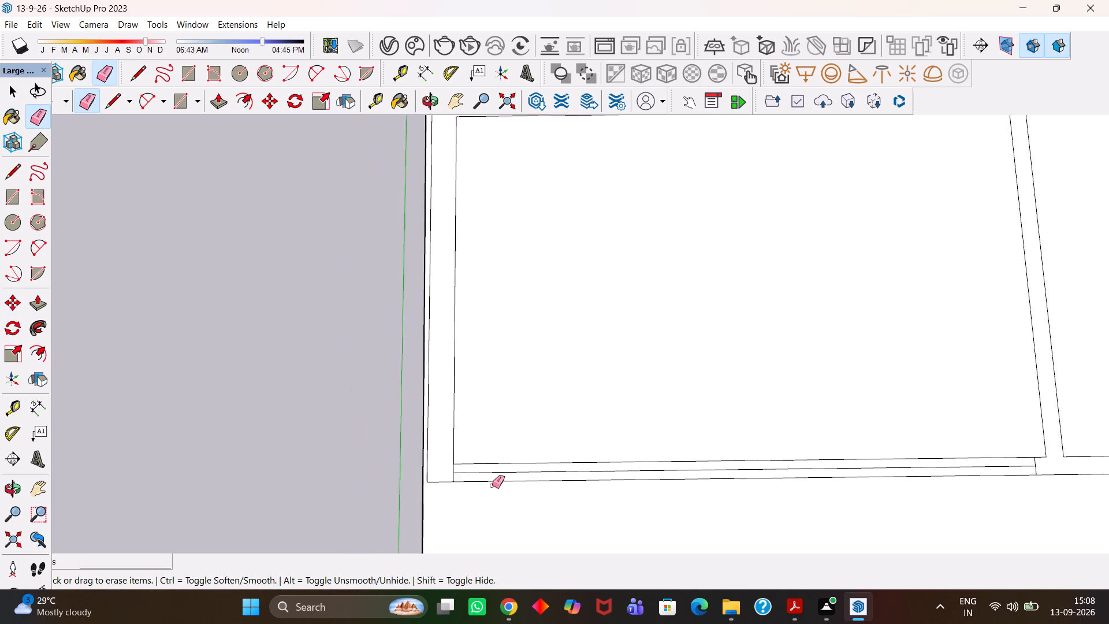
scroll(492, 485, down, 14)
key(h)
key(h)
scroll(660, 458, down, 3)
drag(661, 418, 634, 432)
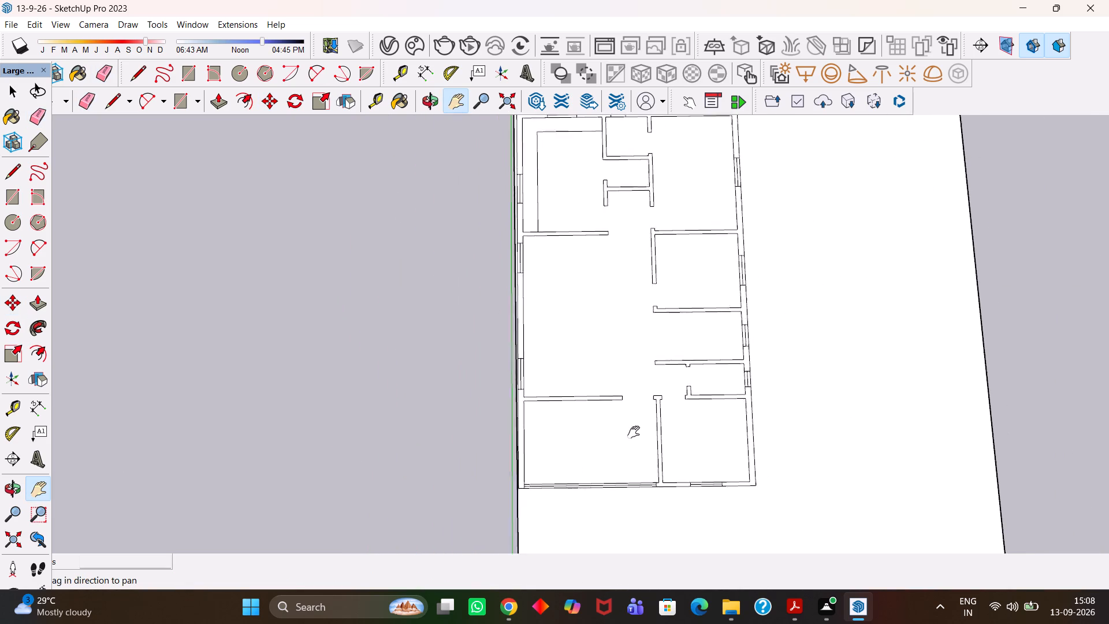
drag(634, 432, 582, 460)
scroll(556, 438, up, 8)
key(h)
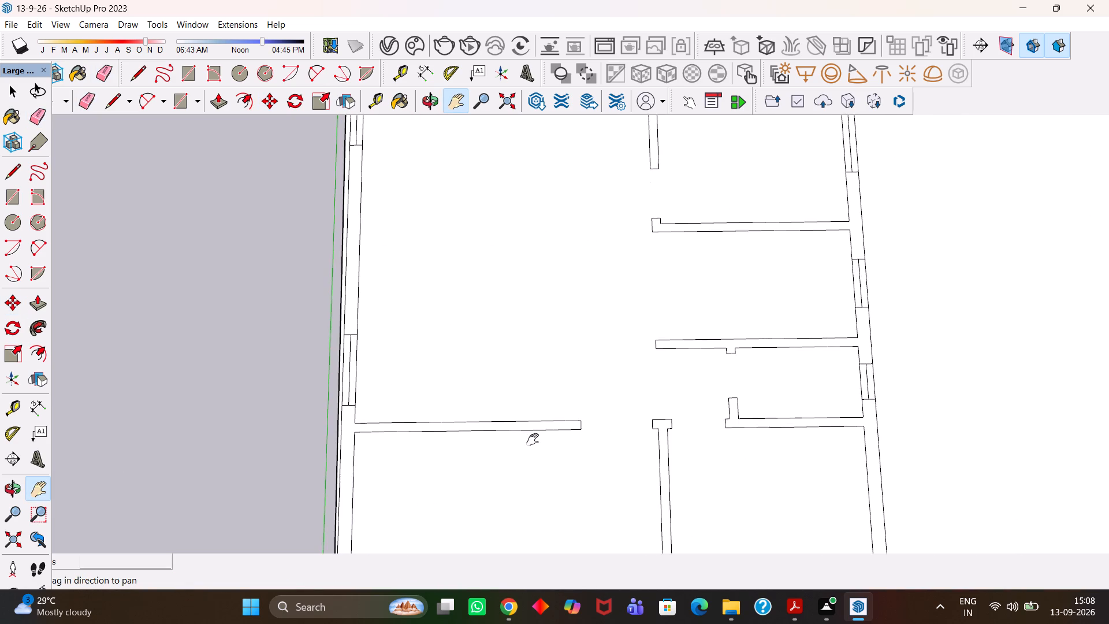
scroll(530, 438, down, 8)
drag(561, 317, 556, 452)
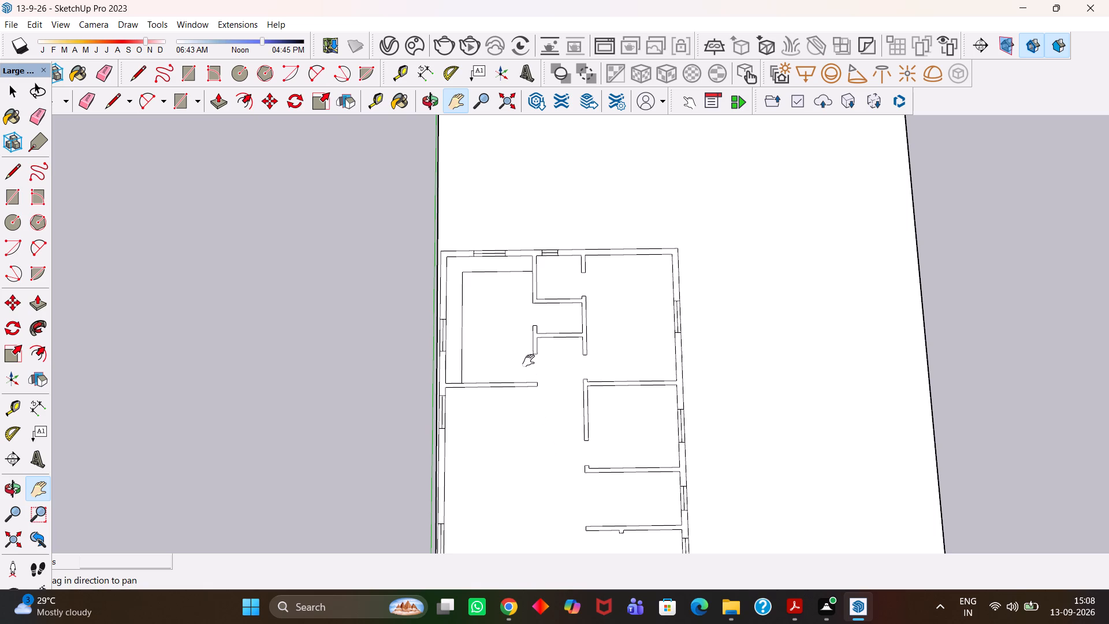
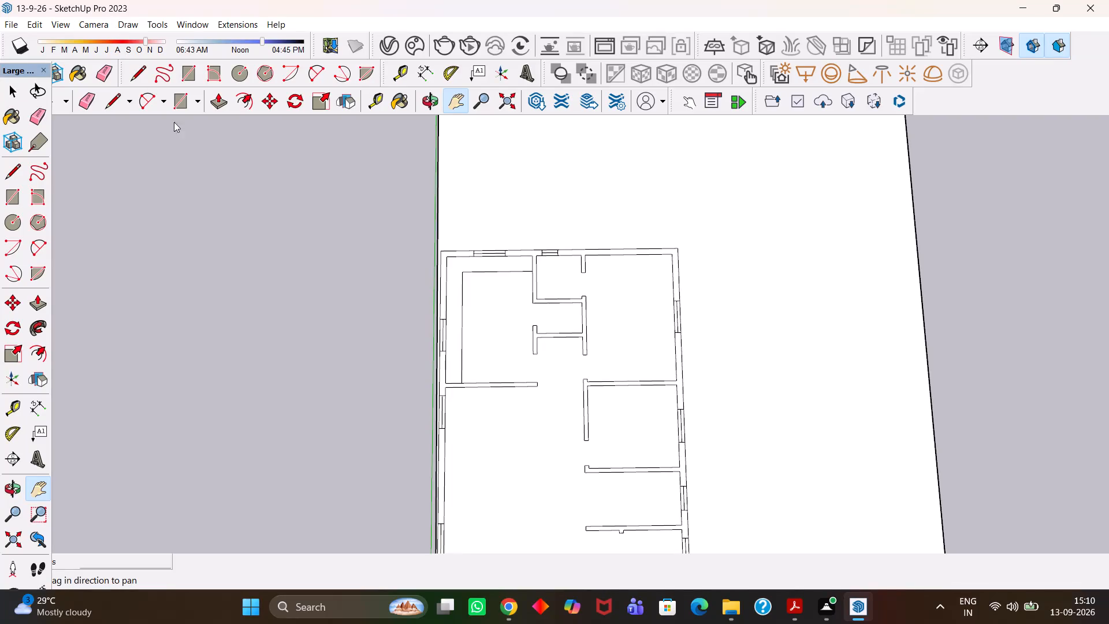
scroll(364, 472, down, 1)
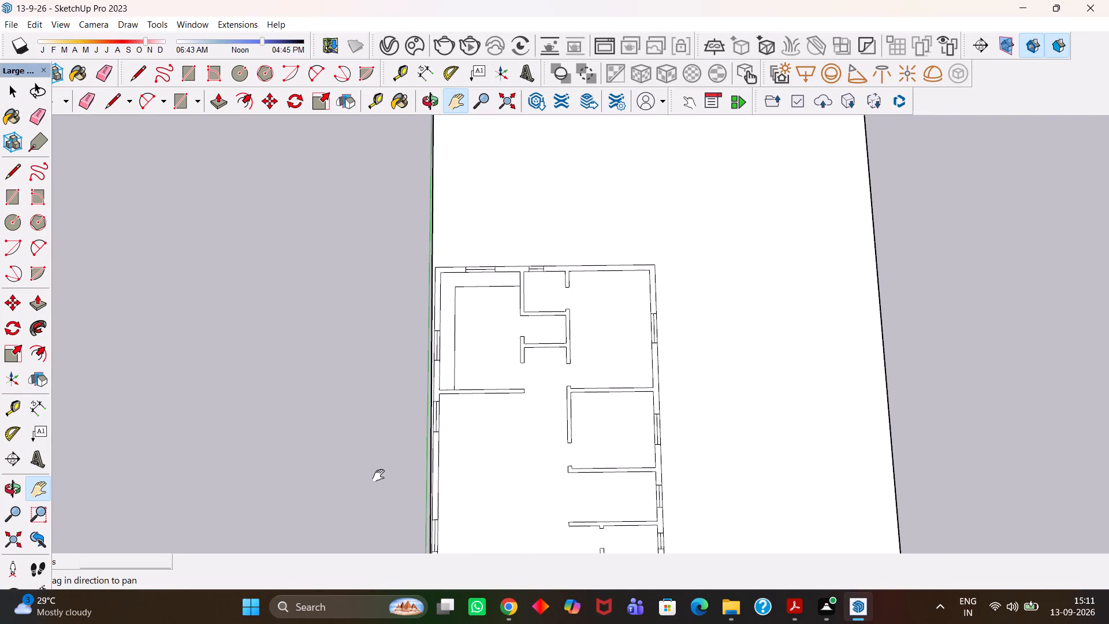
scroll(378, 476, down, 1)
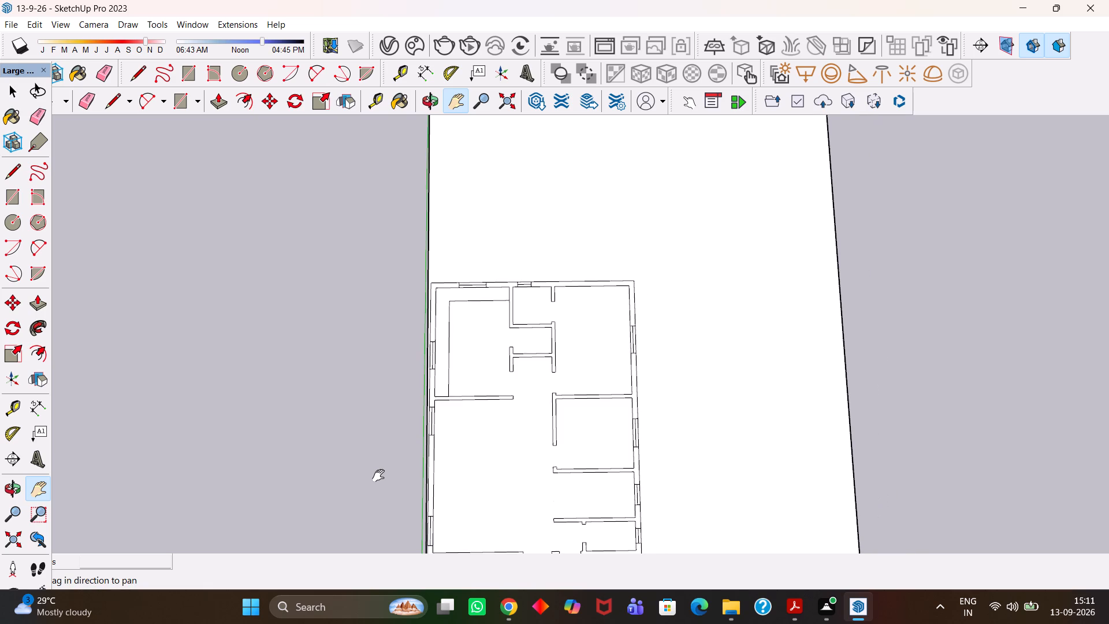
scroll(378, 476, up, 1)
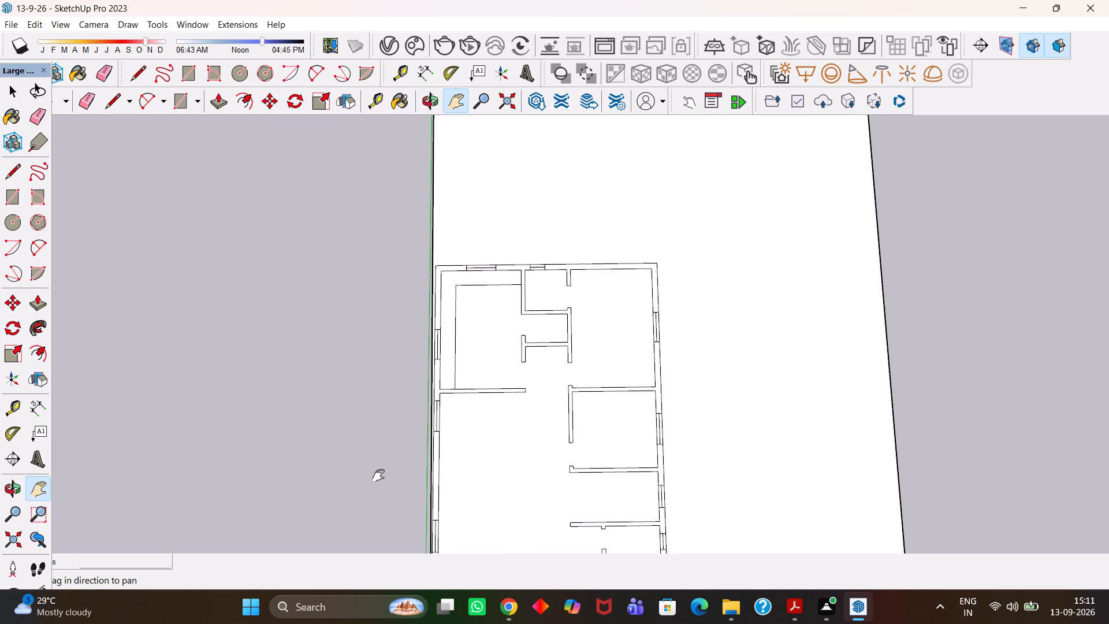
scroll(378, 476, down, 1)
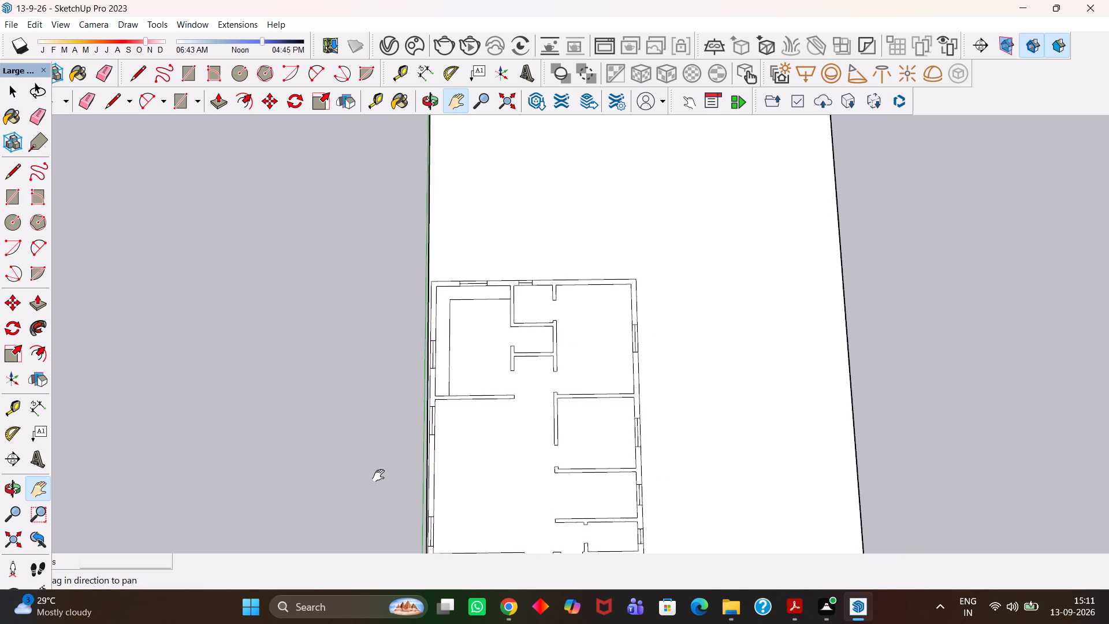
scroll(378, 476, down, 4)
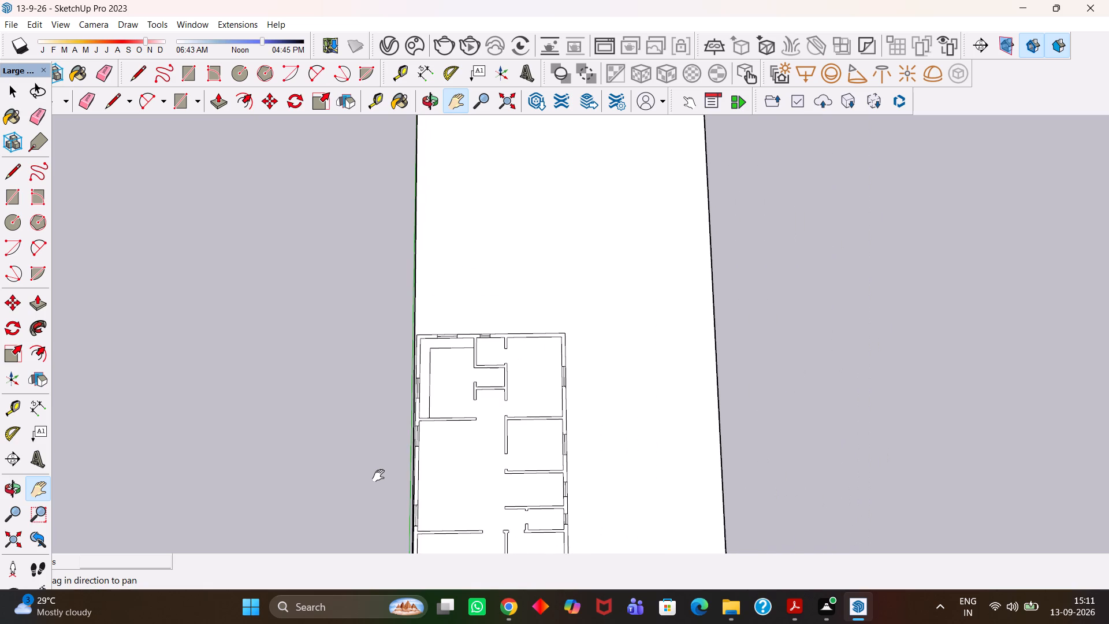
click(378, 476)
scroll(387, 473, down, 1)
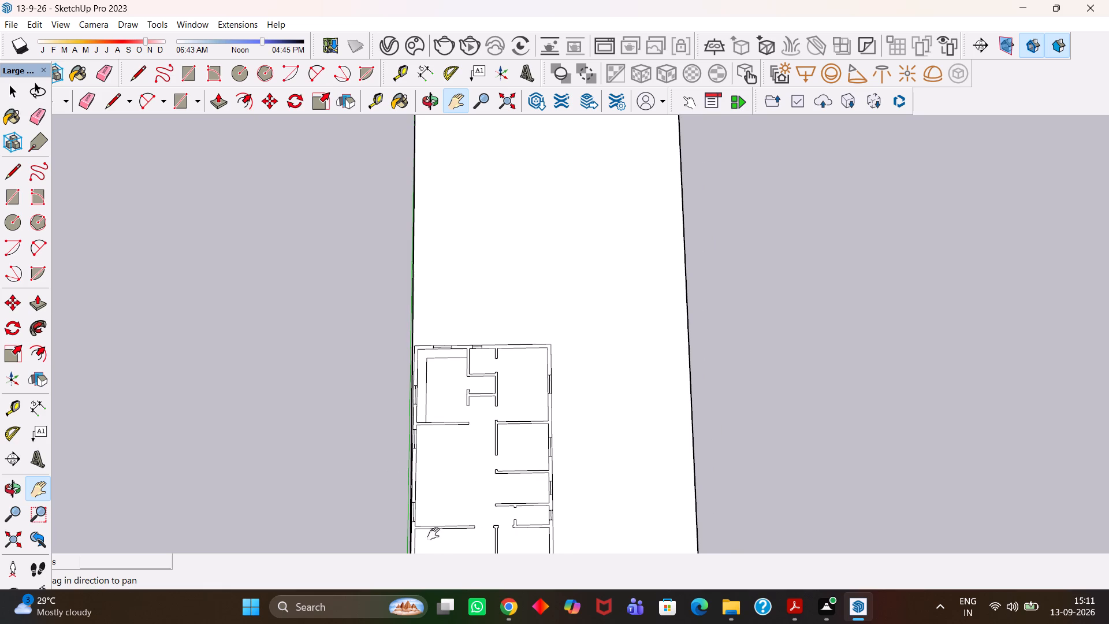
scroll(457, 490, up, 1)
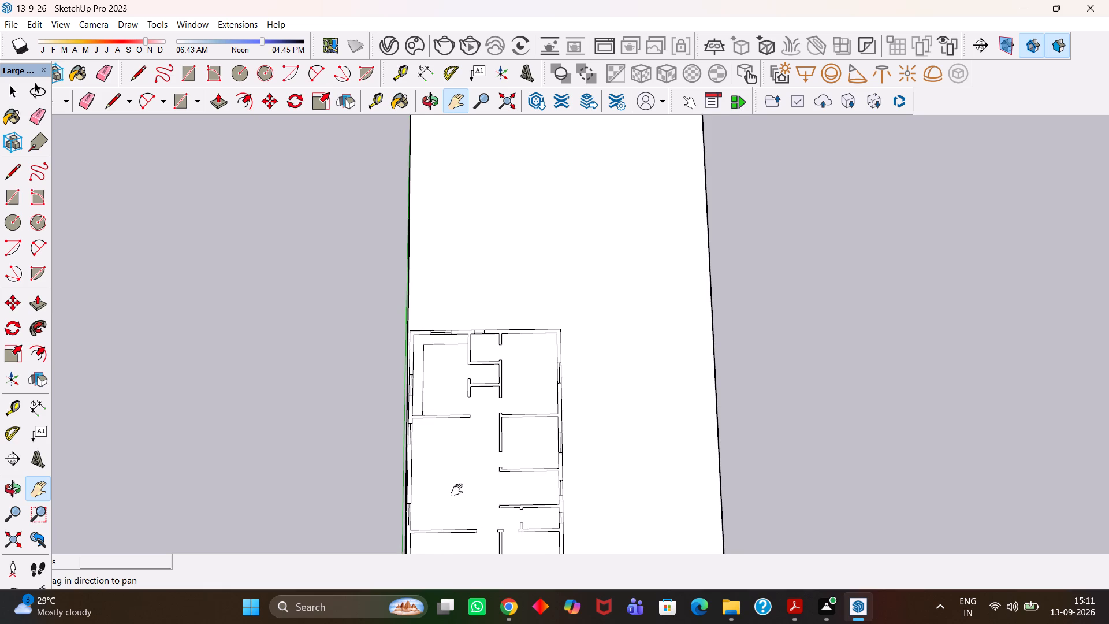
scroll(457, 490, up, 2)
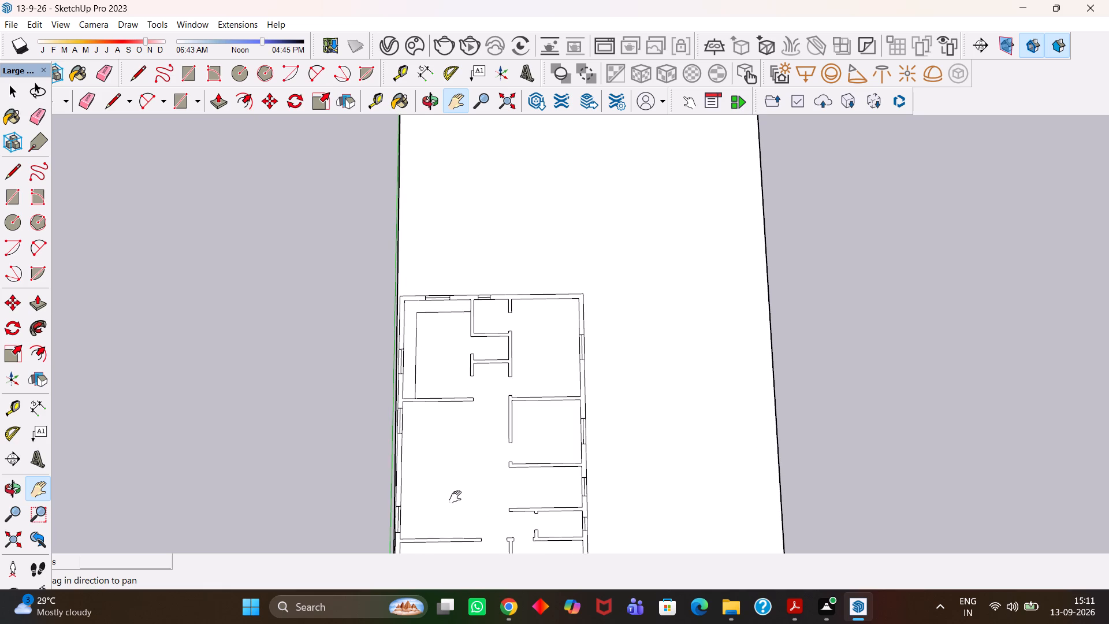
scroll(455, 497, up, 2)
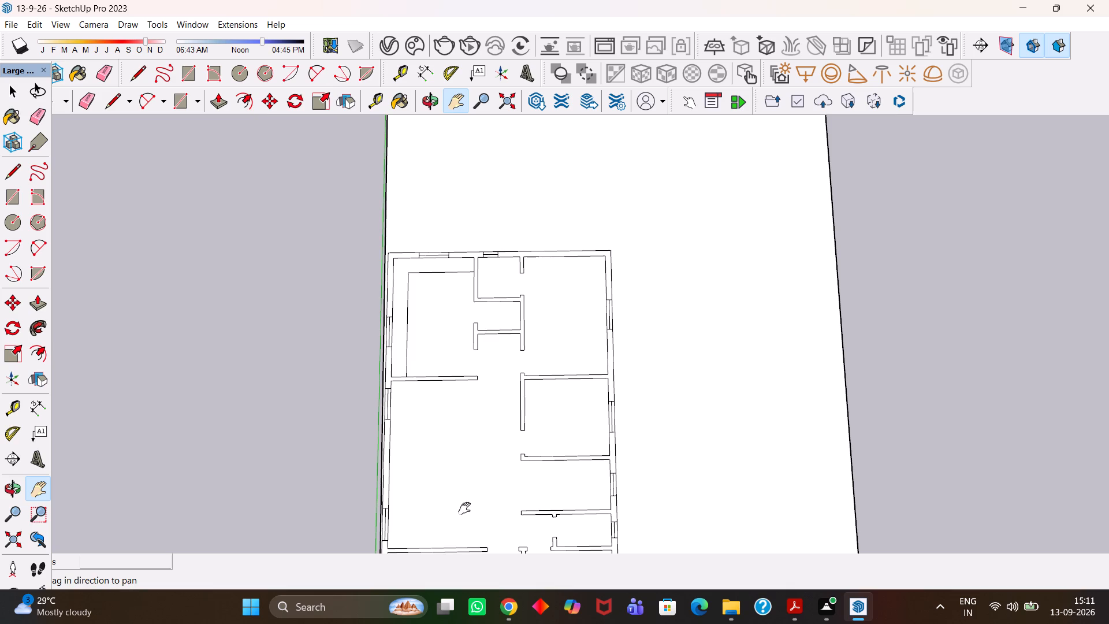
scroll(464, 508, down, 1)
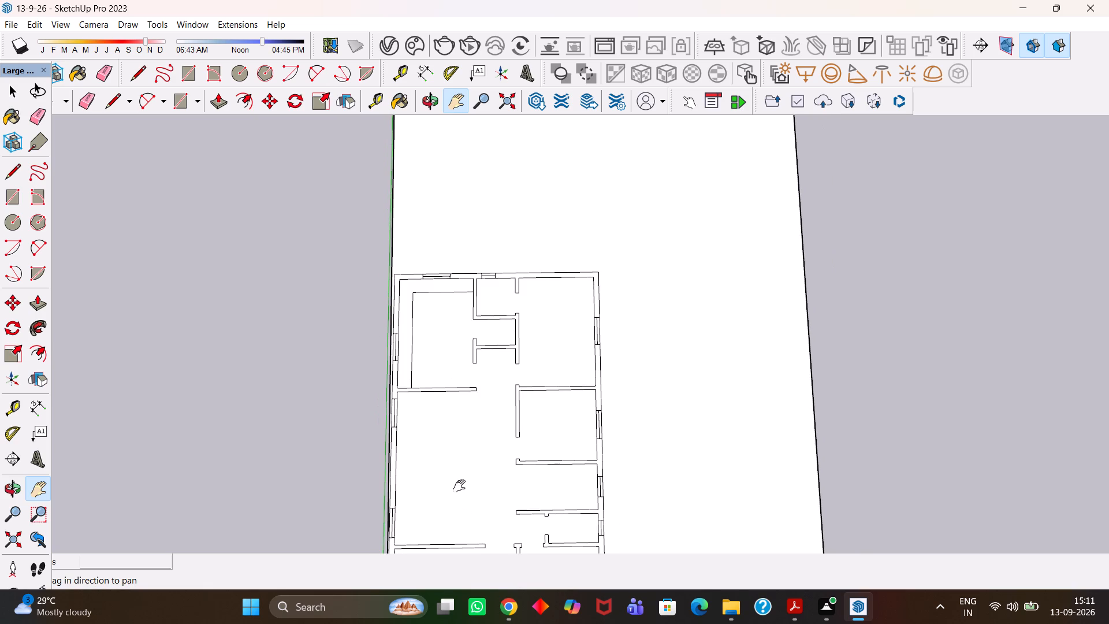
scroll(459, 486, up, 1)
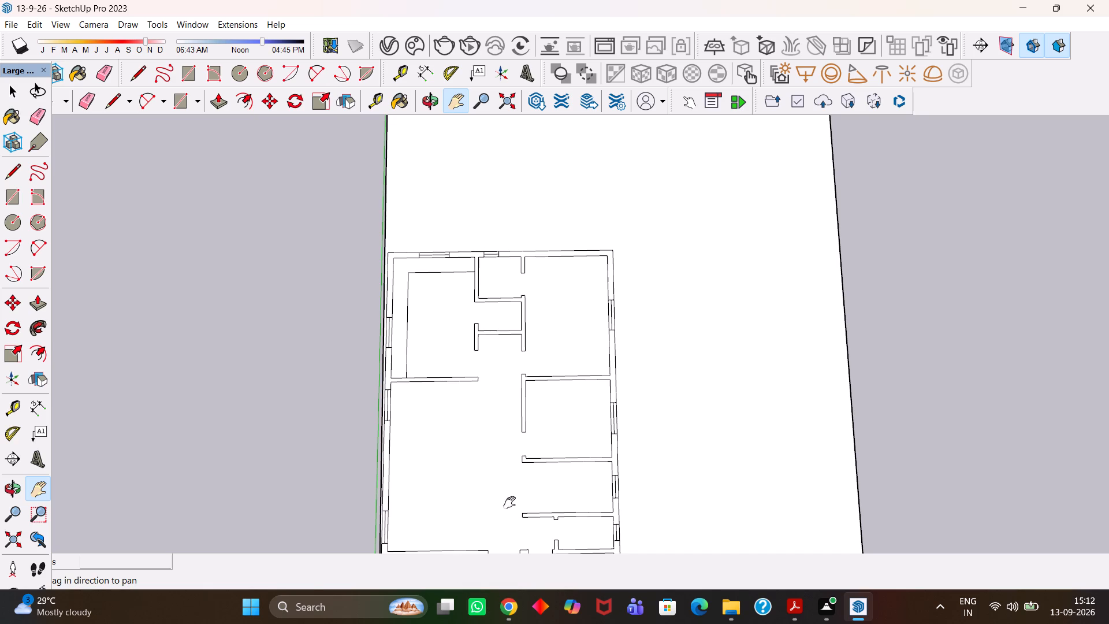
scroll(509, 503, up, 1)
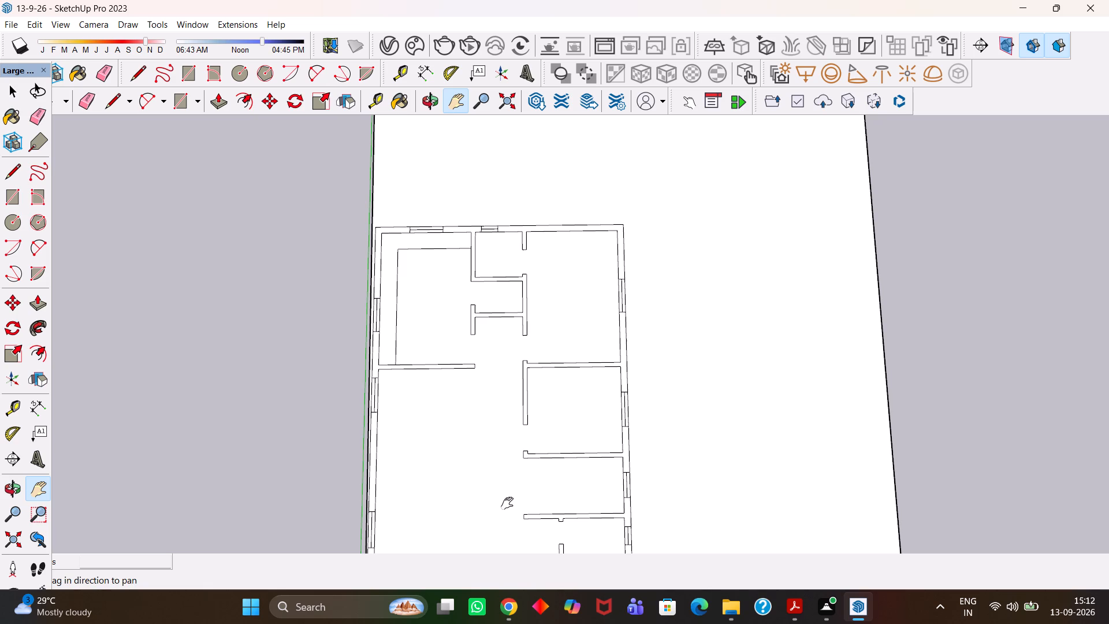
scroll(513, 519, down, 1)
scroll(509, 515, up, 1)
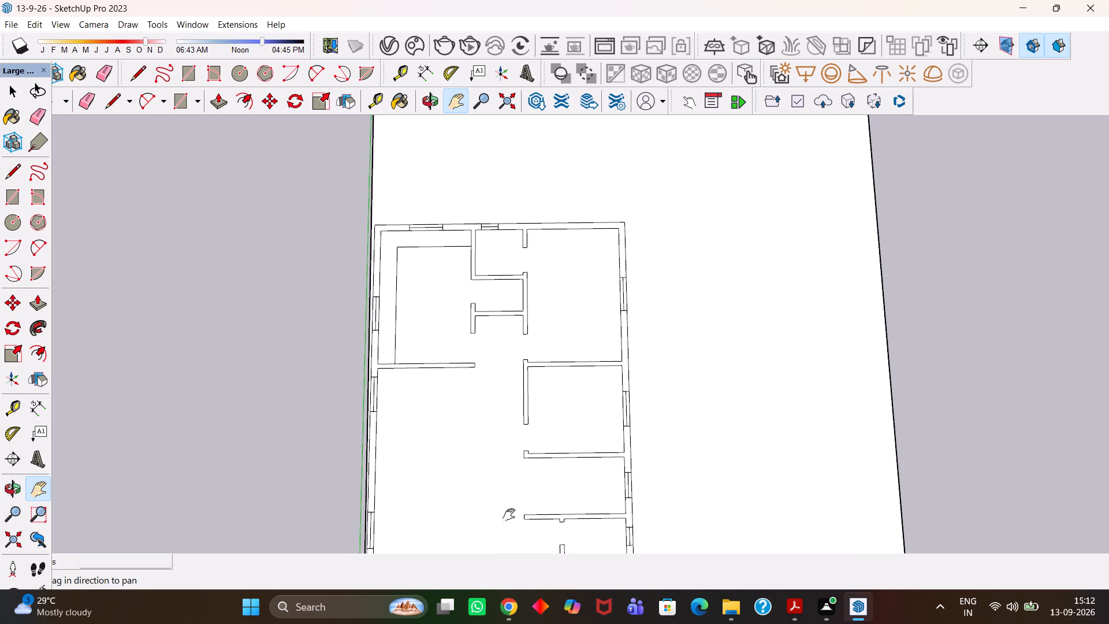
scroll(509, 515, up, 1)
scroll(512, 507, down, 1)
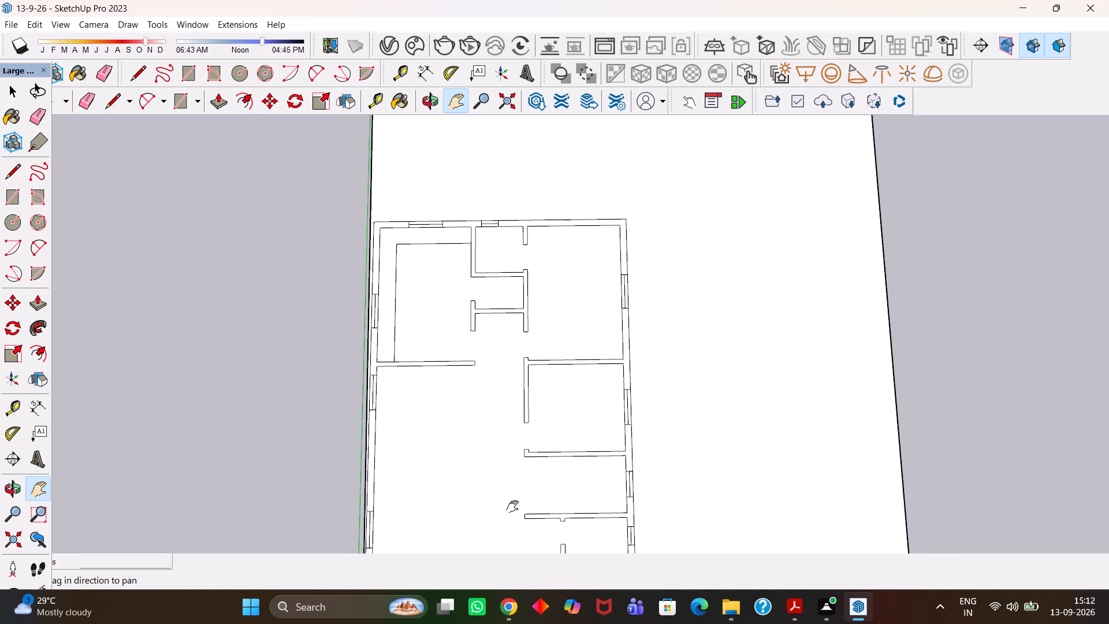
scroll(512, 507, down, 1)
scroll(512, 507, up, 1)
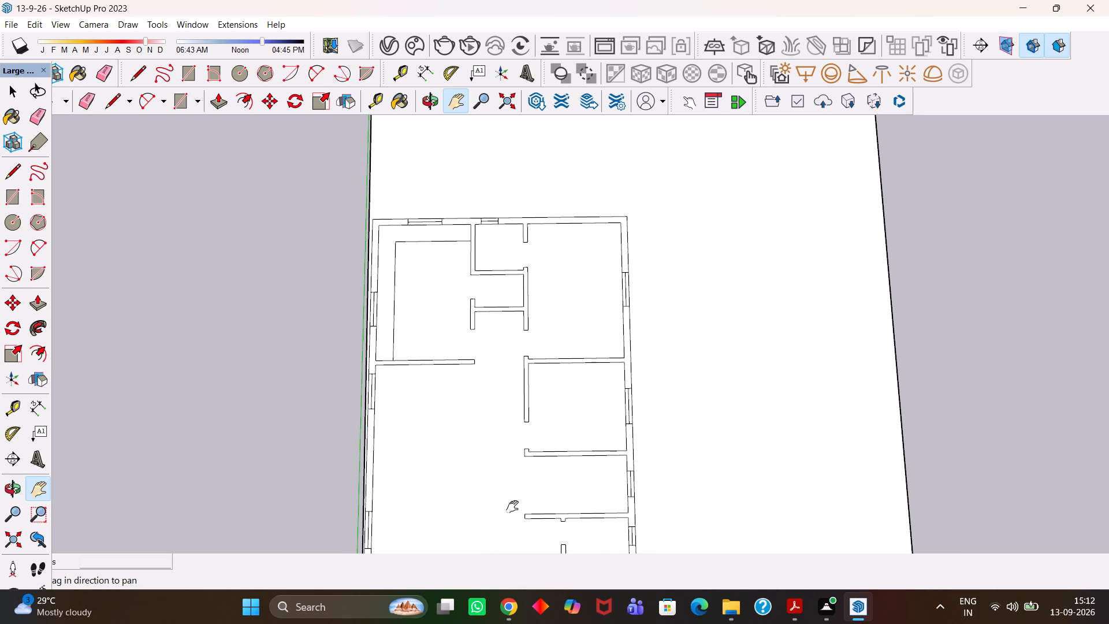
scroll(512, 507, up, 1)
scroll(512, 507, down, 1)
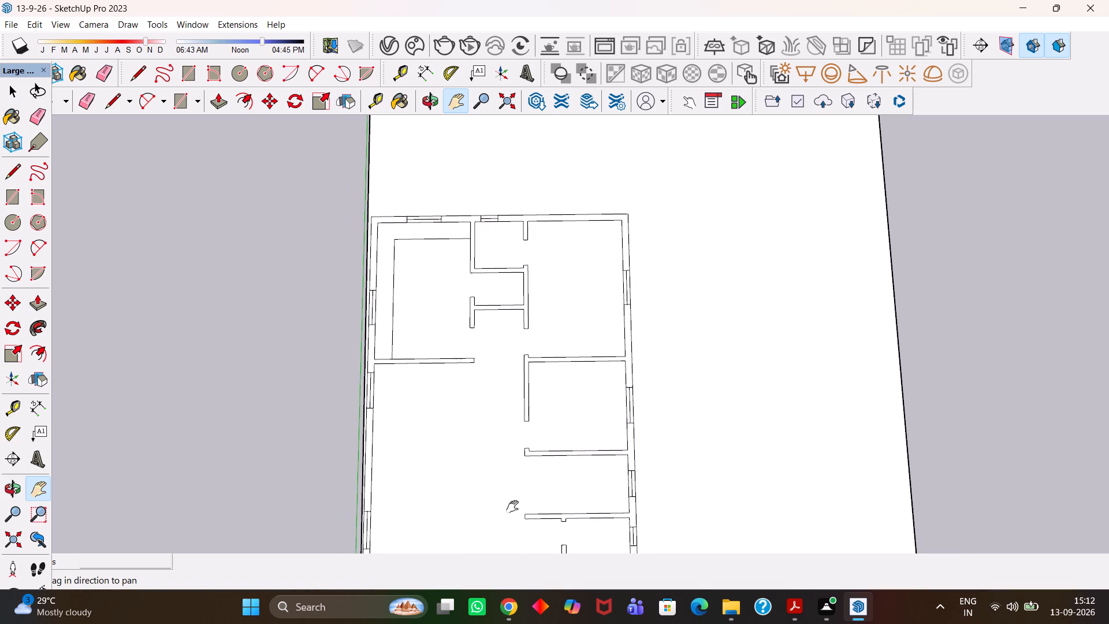
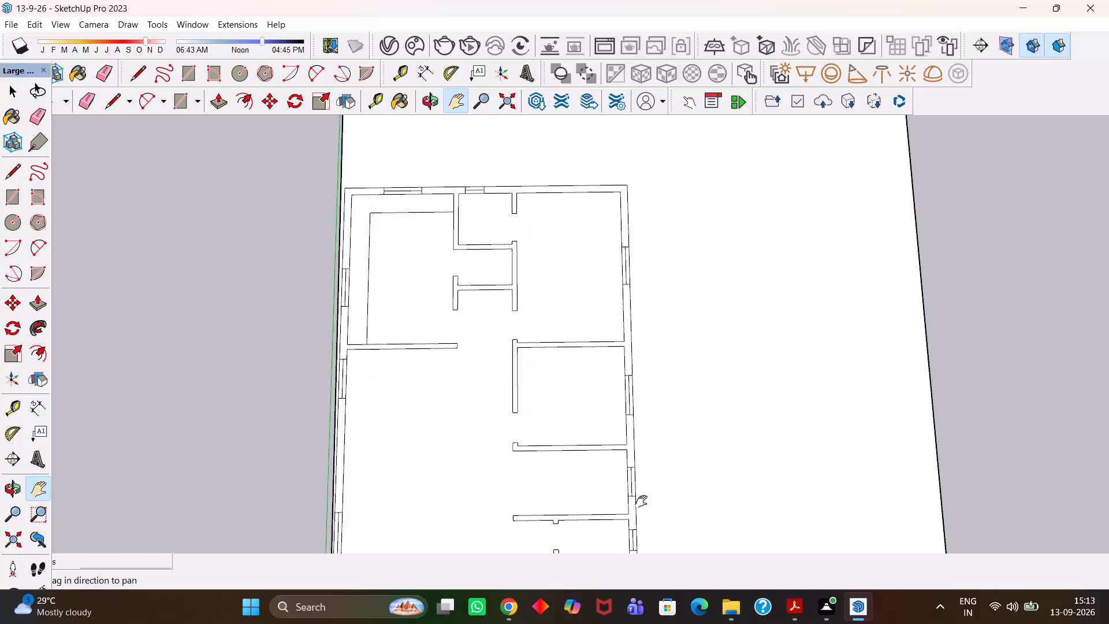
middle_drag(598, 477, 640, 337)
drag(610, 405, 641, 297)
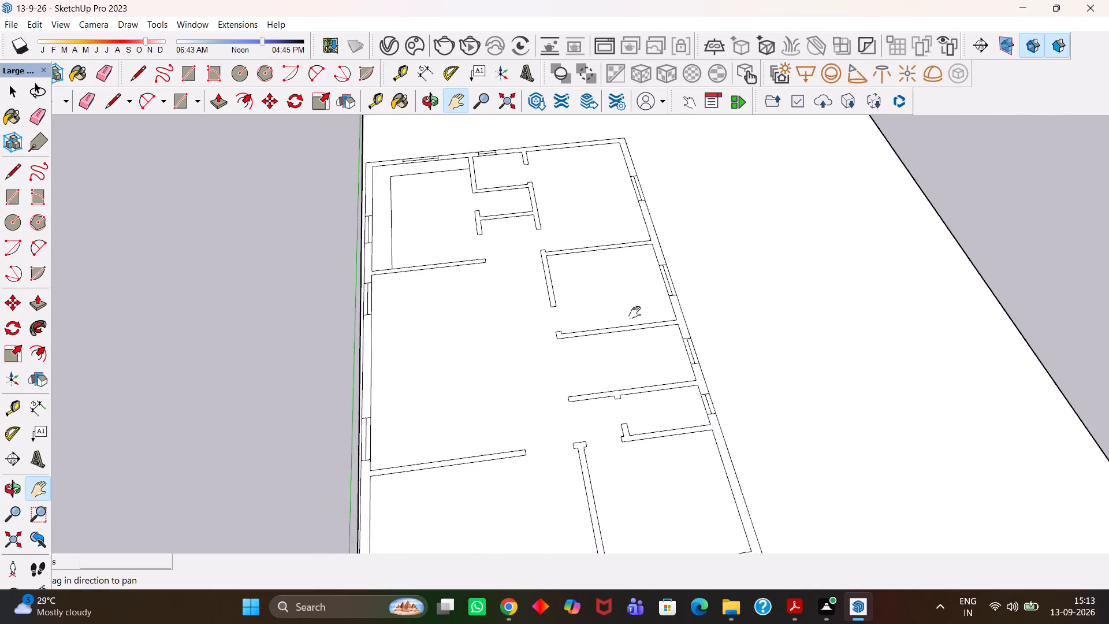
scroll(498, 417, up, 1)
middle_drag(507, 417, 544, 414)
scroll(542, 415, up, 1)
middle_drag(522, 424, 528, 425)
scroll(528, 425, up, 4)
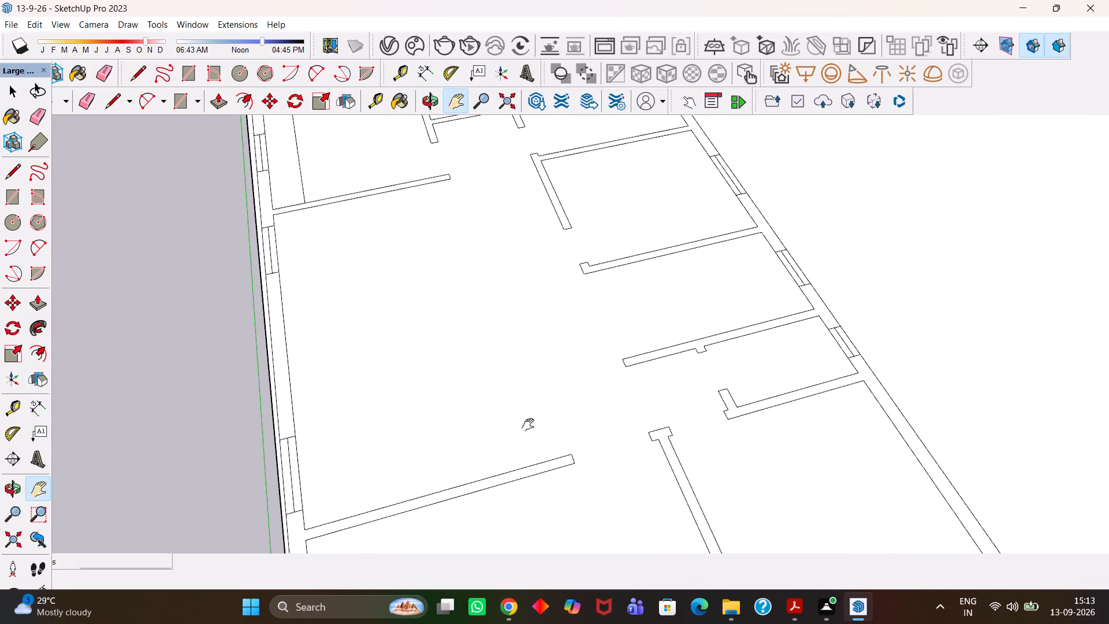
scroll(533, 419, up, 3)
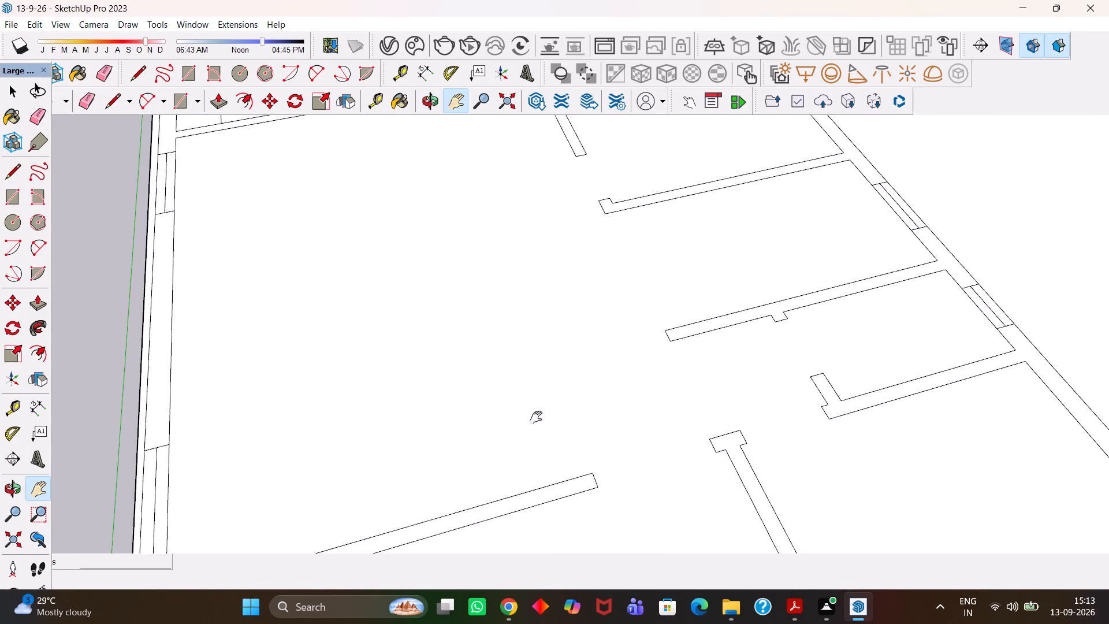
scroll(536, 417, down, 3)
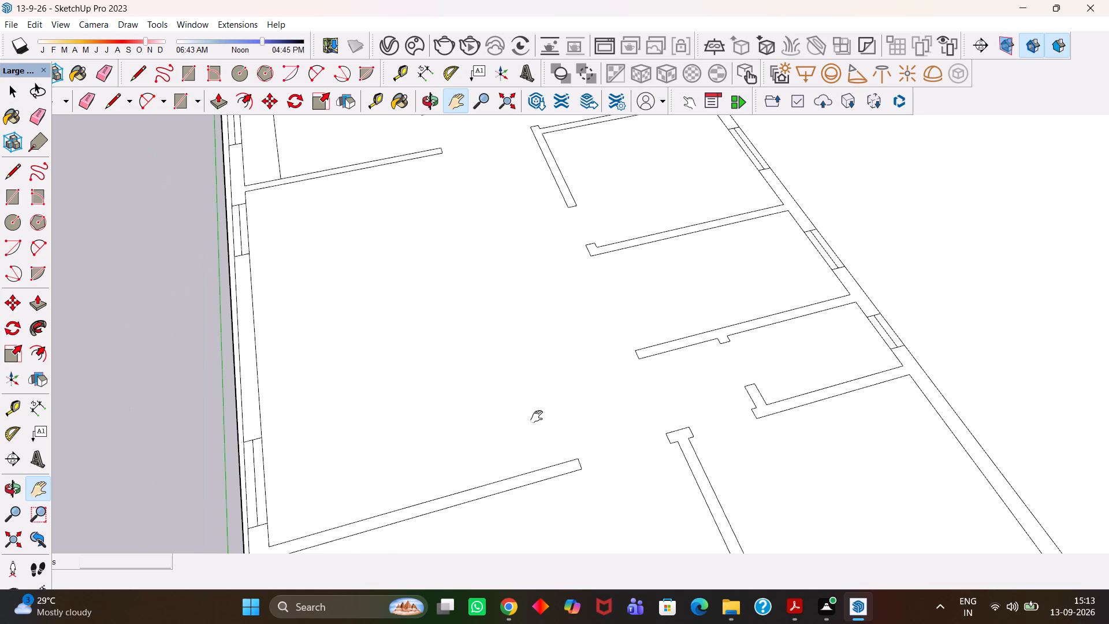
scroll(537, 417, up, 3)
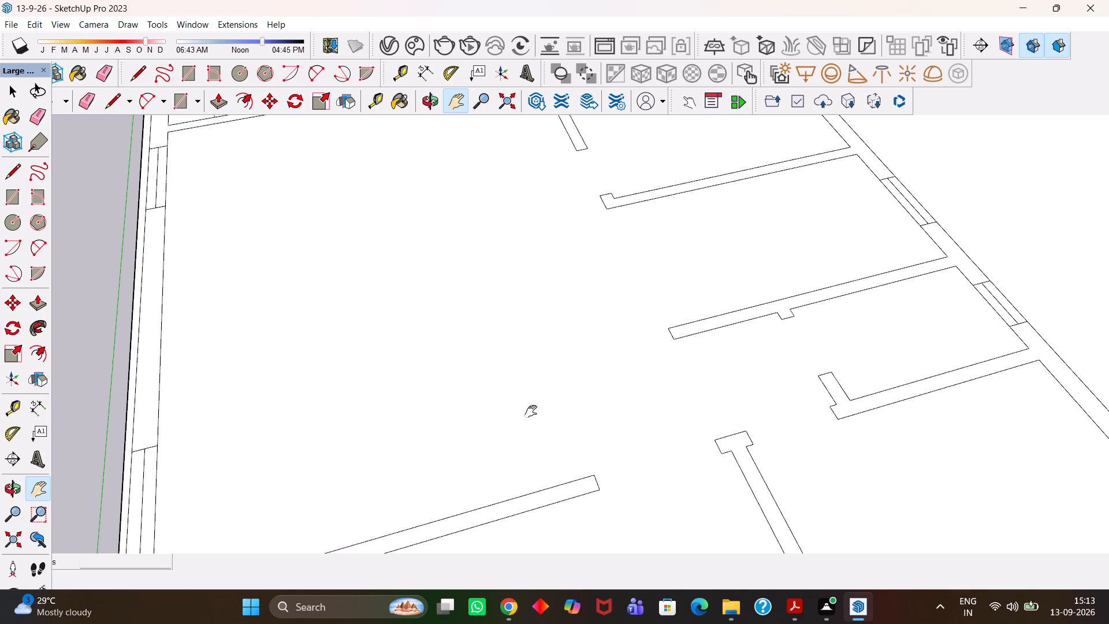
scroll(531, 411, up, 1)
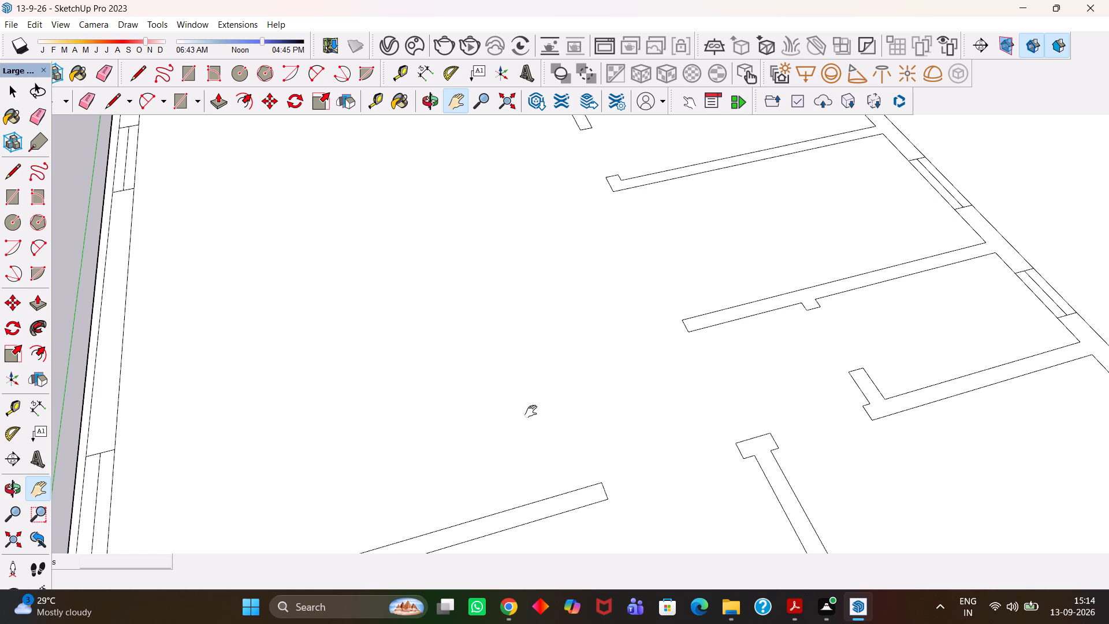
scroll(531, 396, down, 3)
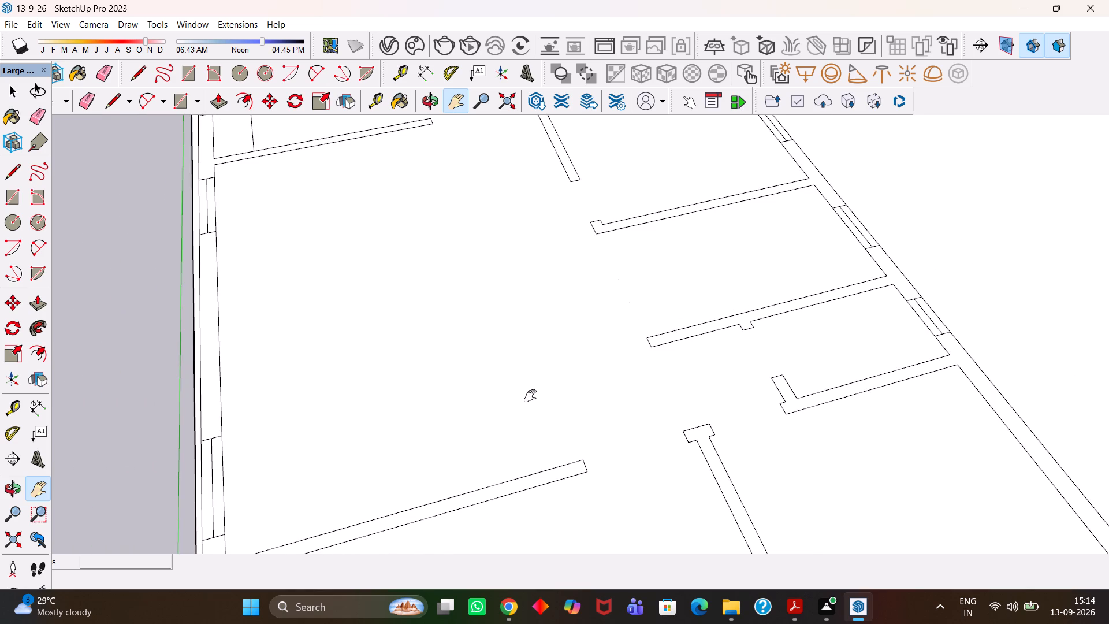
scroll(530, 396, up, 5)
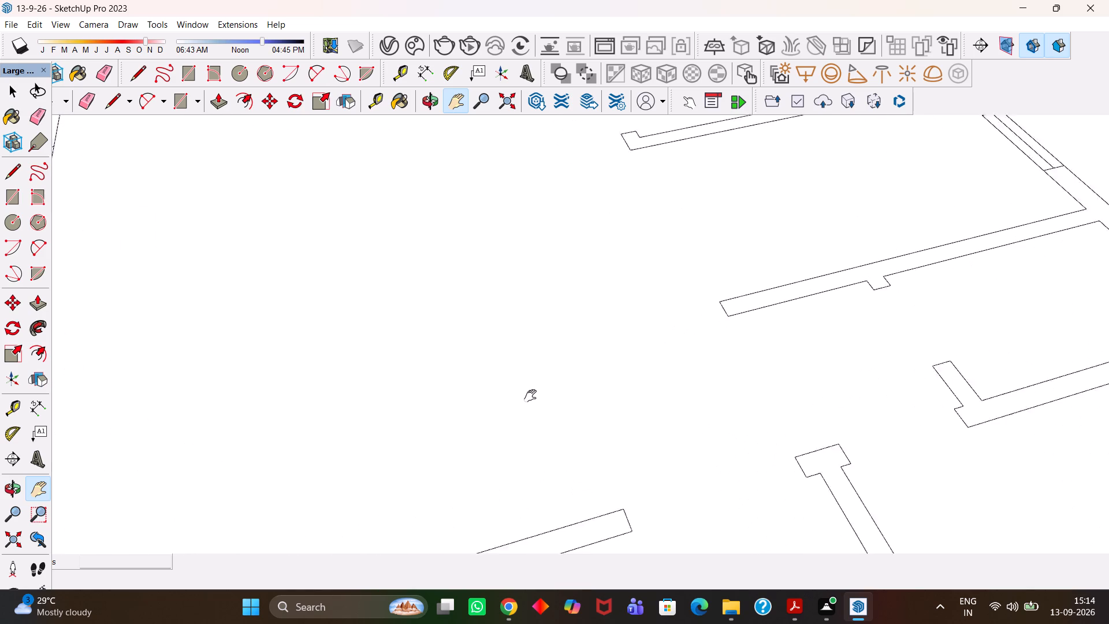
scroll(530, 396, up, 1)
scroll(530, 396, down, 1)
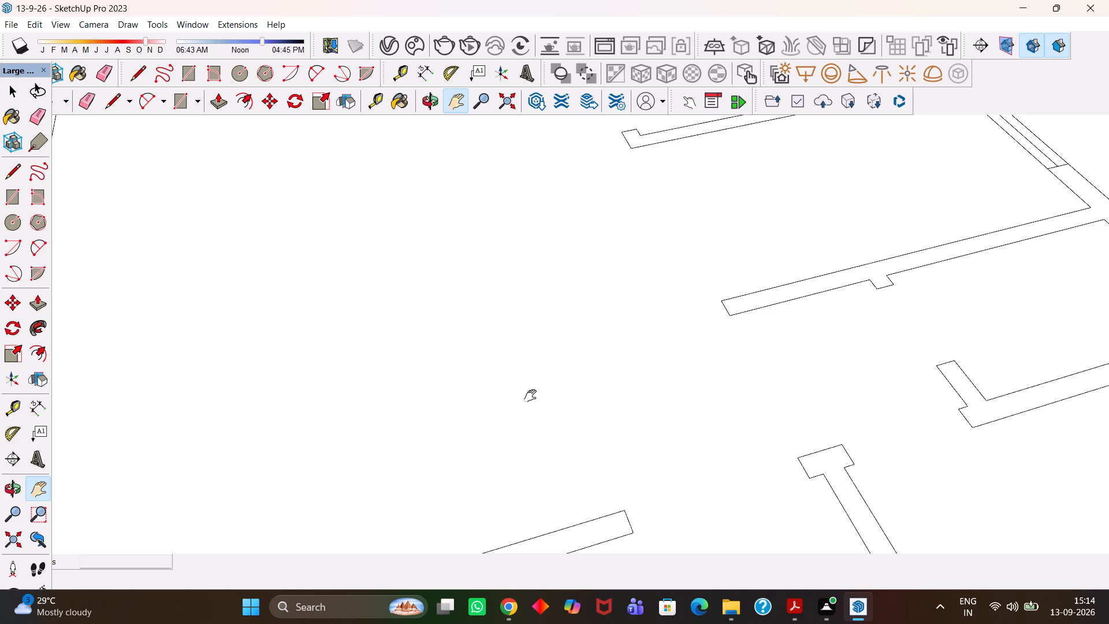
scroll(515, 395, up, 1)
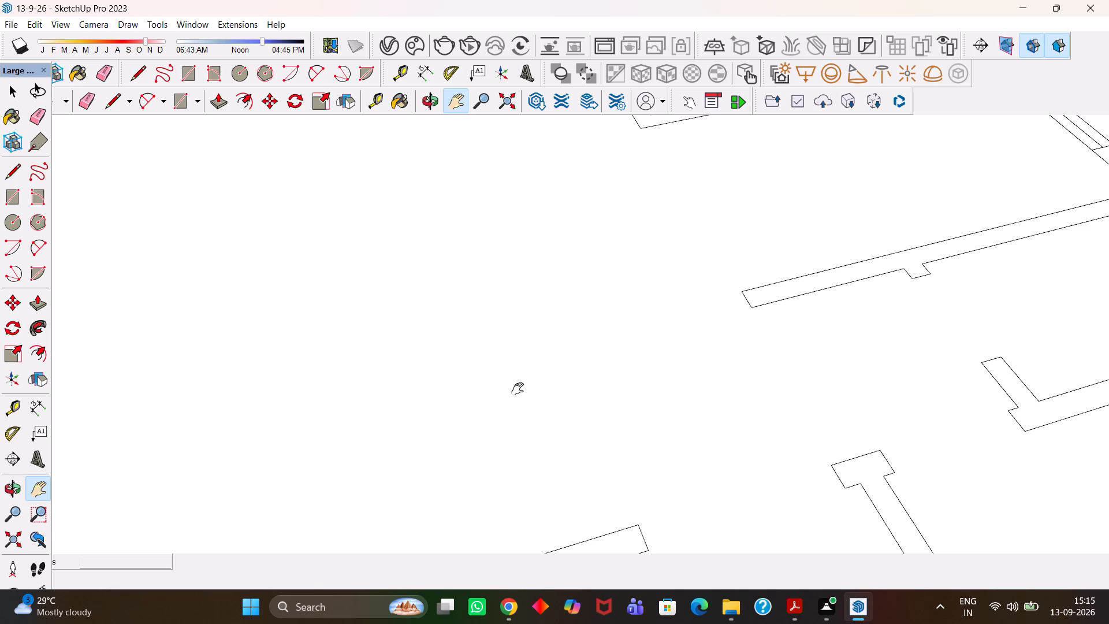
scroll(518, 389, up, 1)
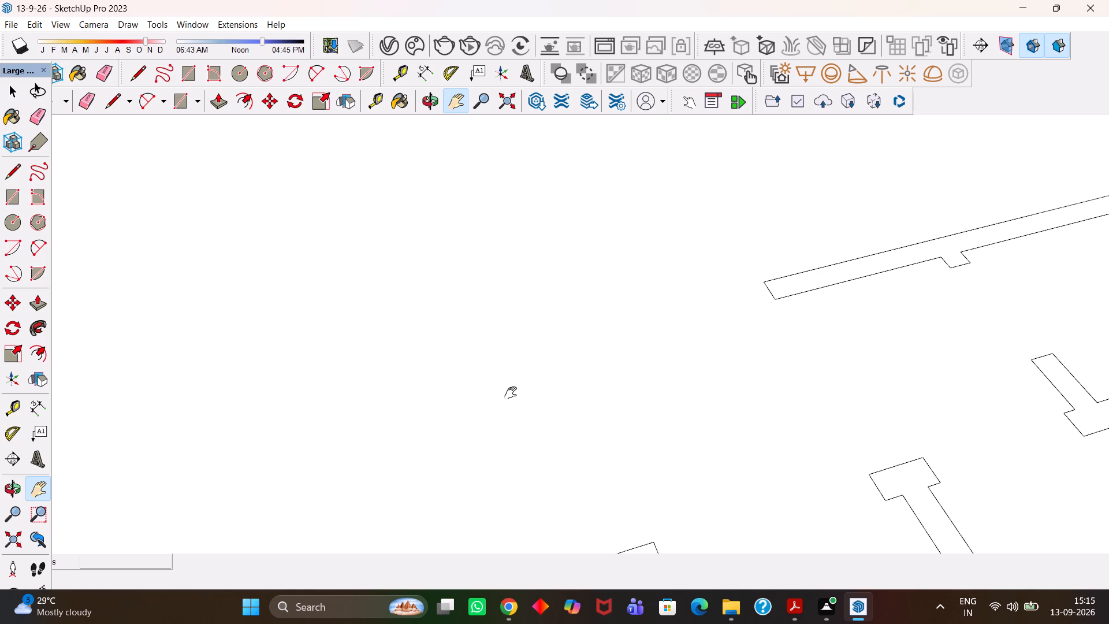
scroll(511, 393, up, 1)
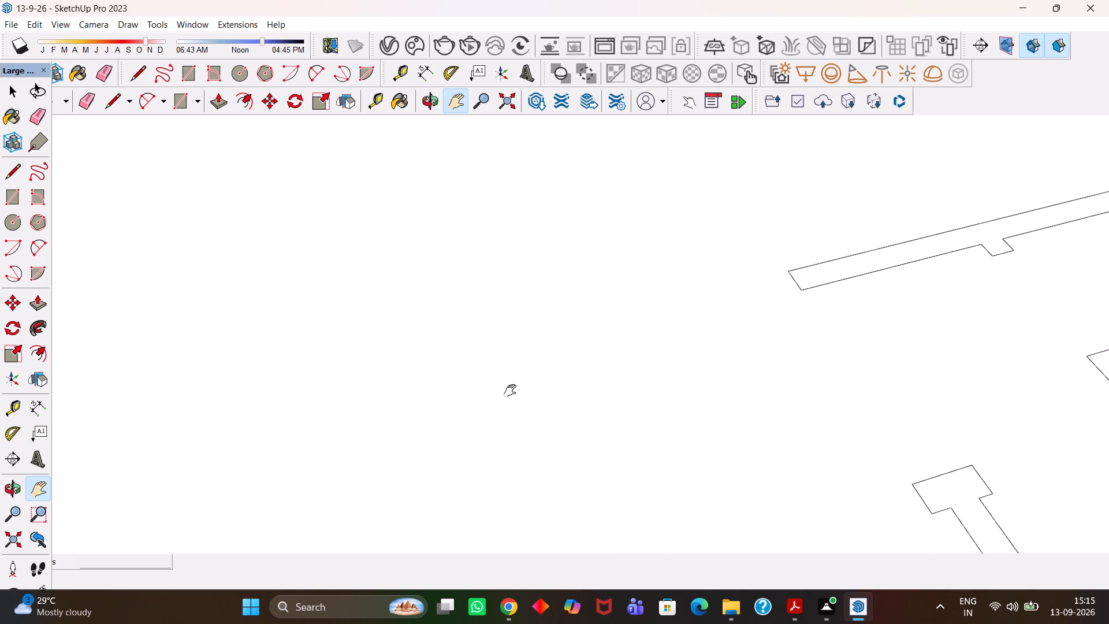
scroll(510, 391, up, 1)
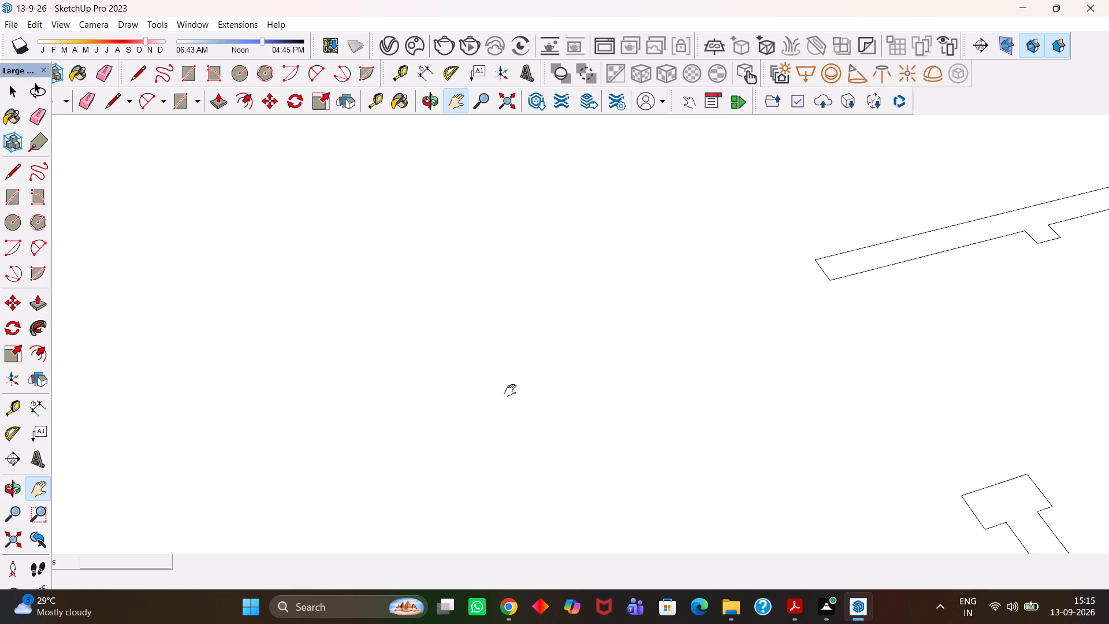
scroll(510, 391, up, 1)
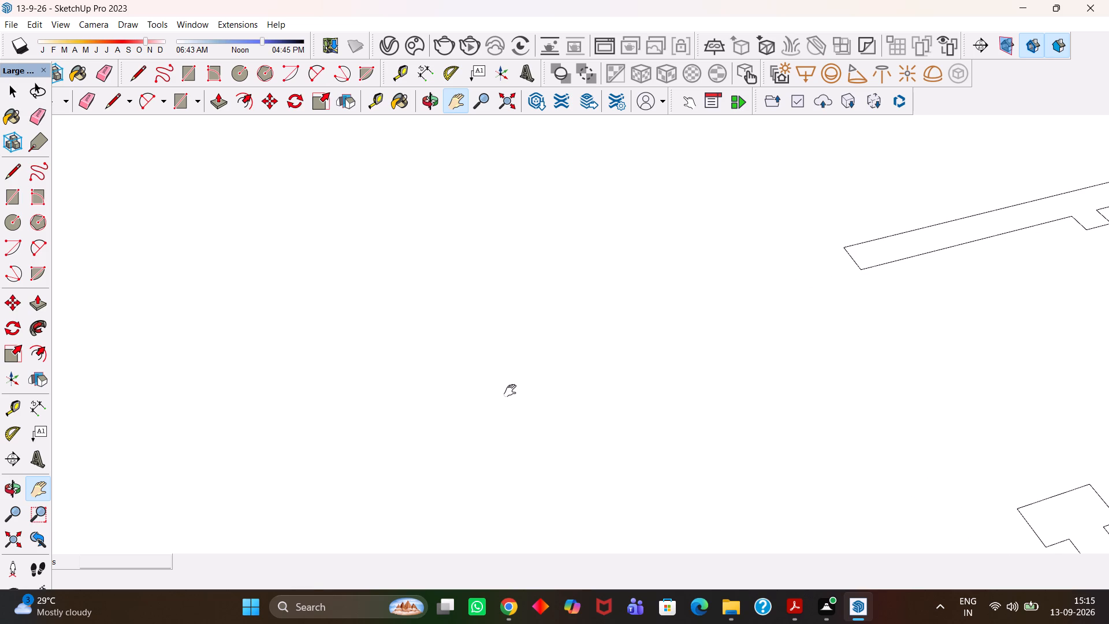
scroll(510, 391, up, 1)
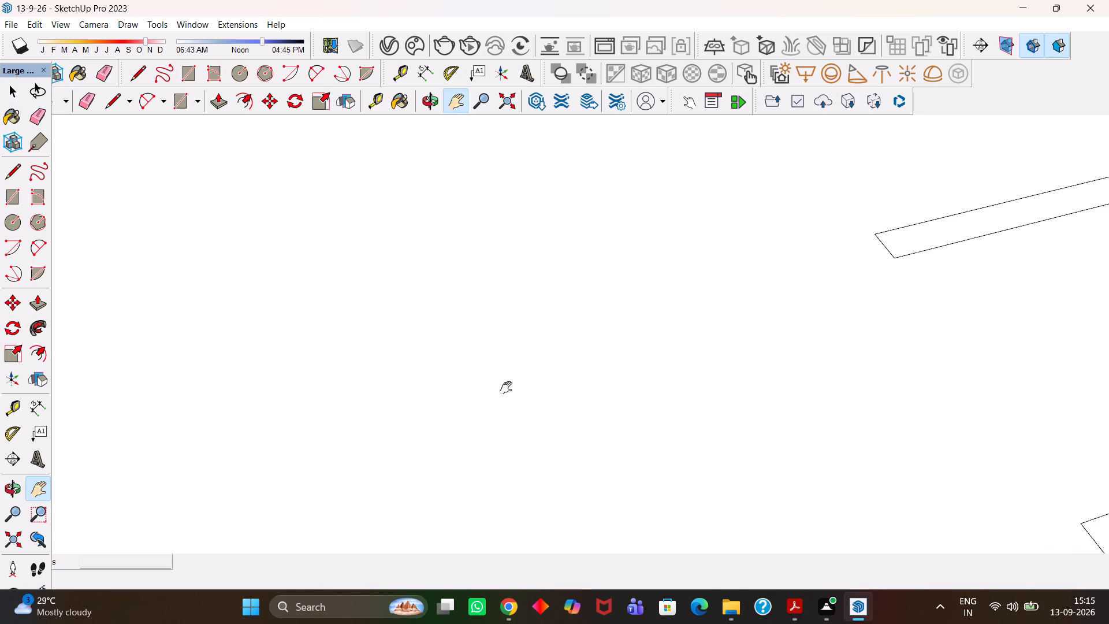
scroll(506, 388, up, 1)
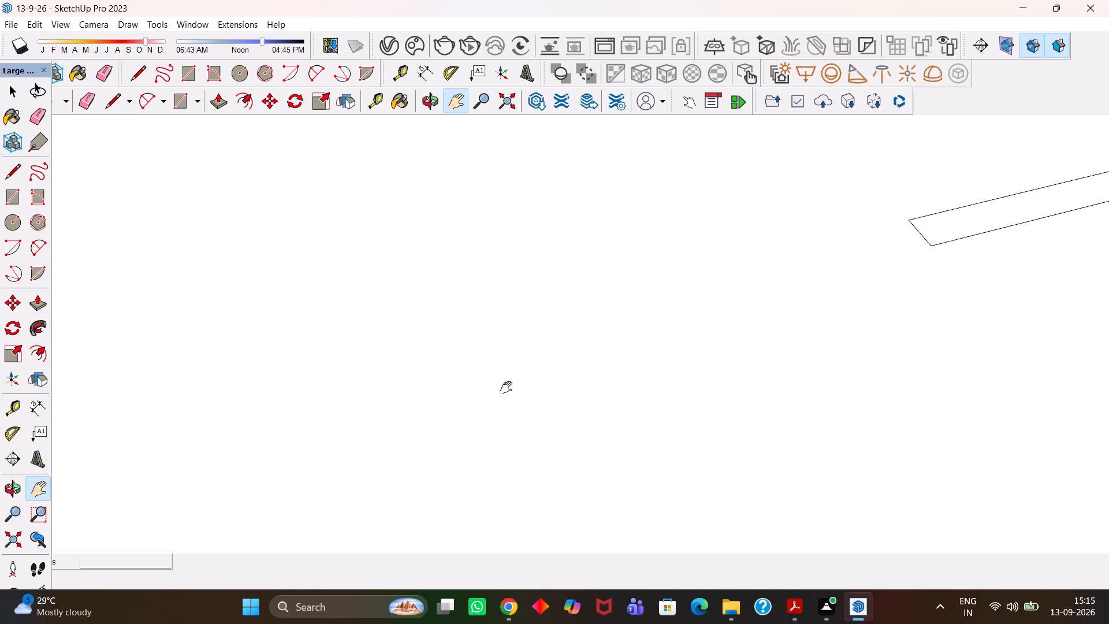
Examine the whole floor plan, checking the windows in the outer walls and the room partitions from end to end.
scroll(509, 389, down, 20)
scroll(509, 389, down, 1)
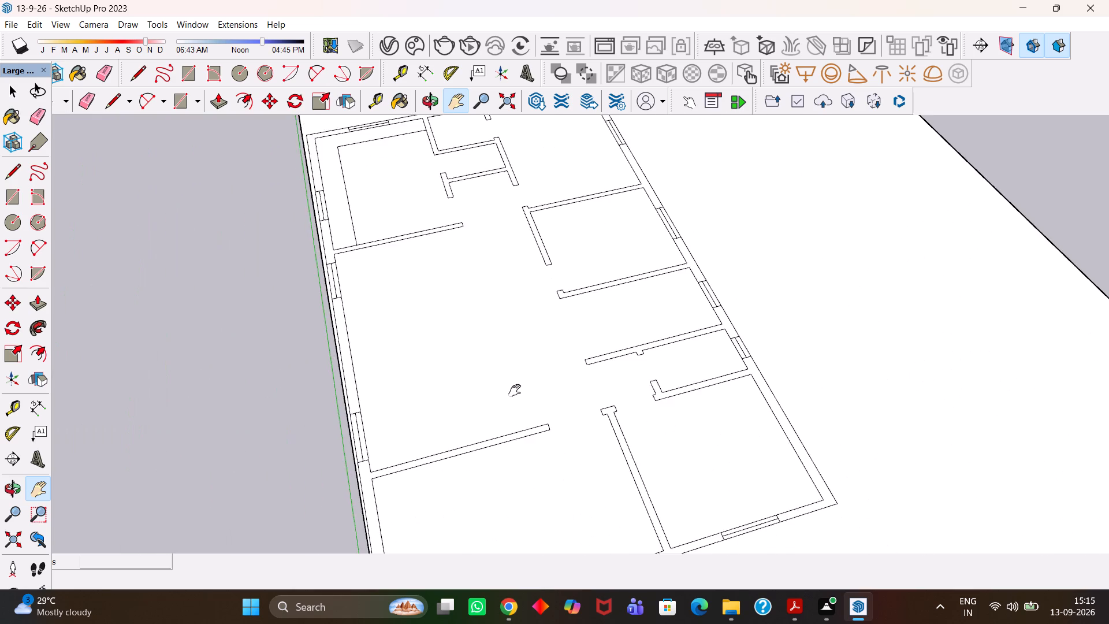
scroll(515, 391, down, 3)
middle_drag(679, 385, 615, 411)
middle_click(611, 422)
scroll(609, 425, up, 4)
scroll(609, 429, down, 5)
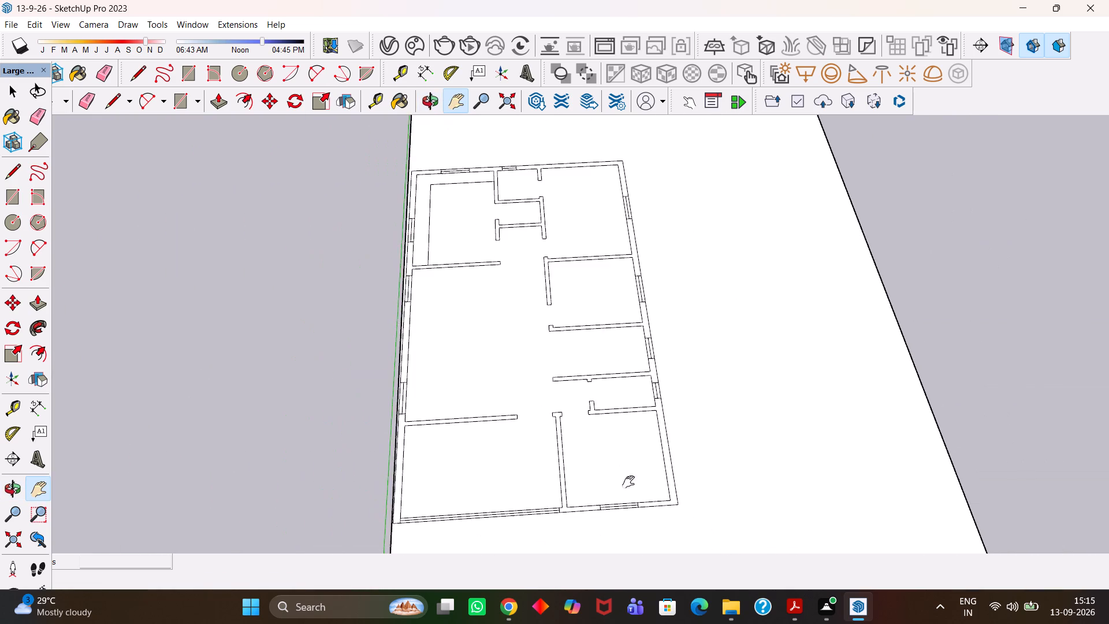
middle_drag(628, 482, 622, 489)
scroll(602, 488, up, 4)
middle_click(623, 489)
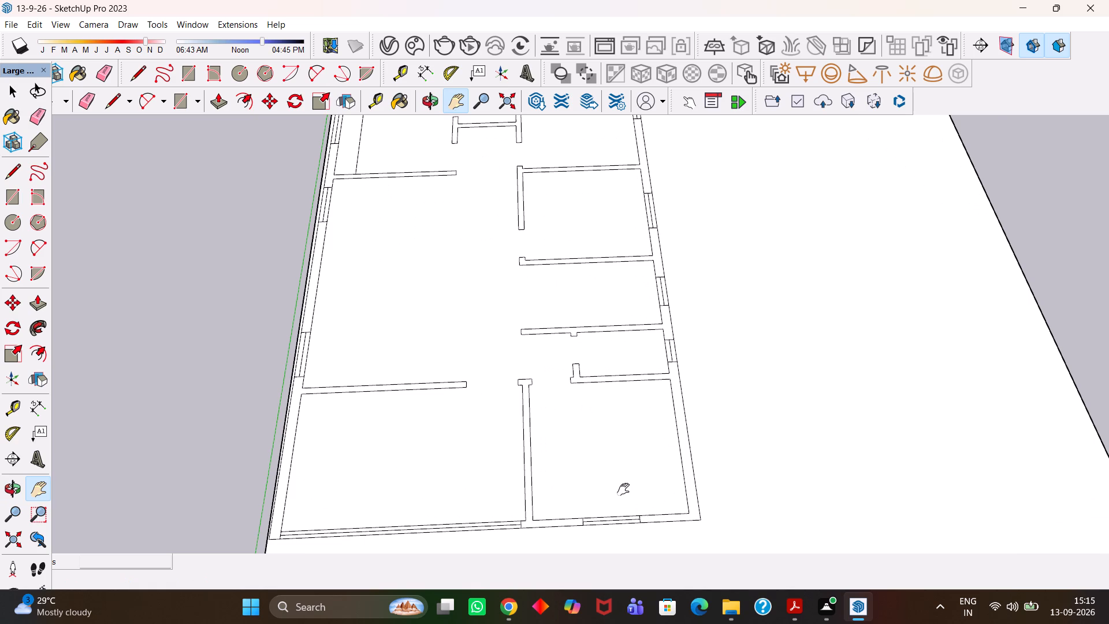
scroll(623, 489, up, 1)
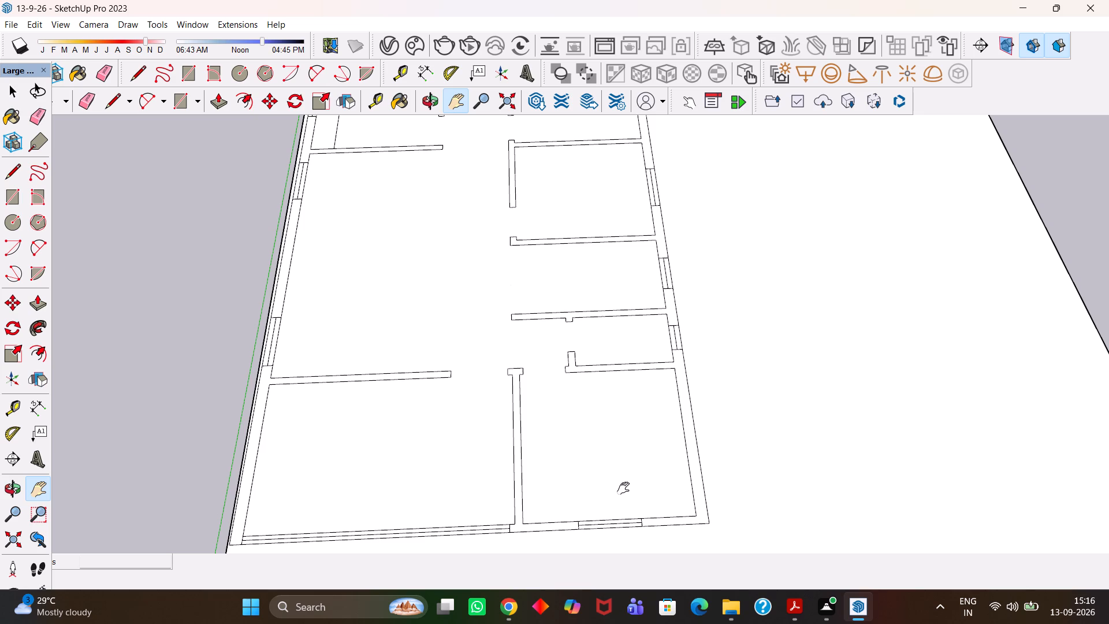
scroll(617, 491, up, 2)
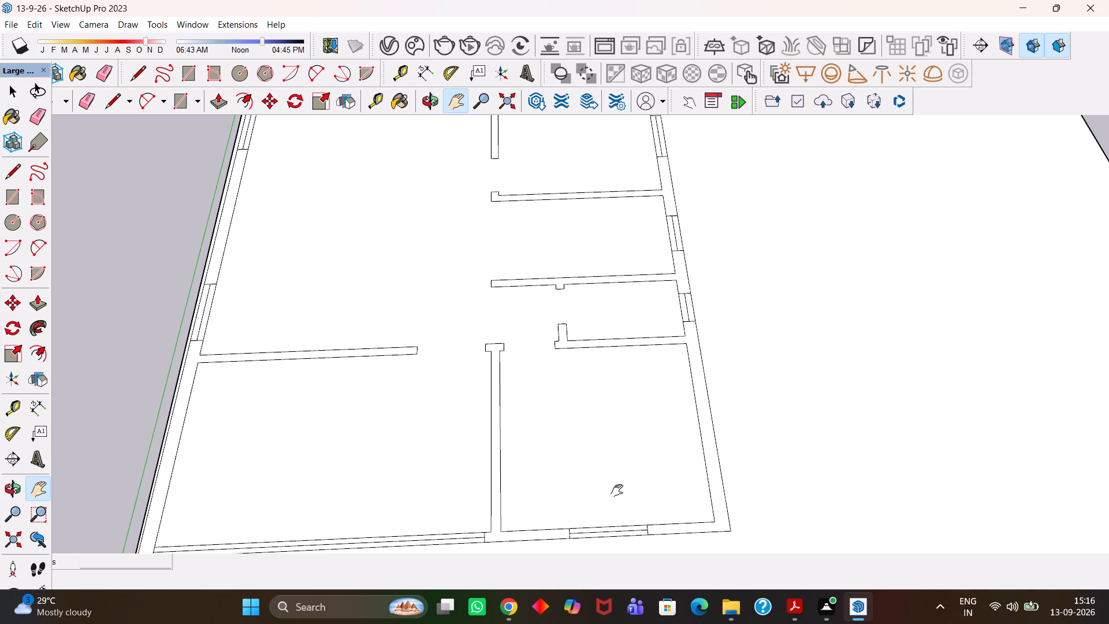
scroll(617, 491, down, 1)
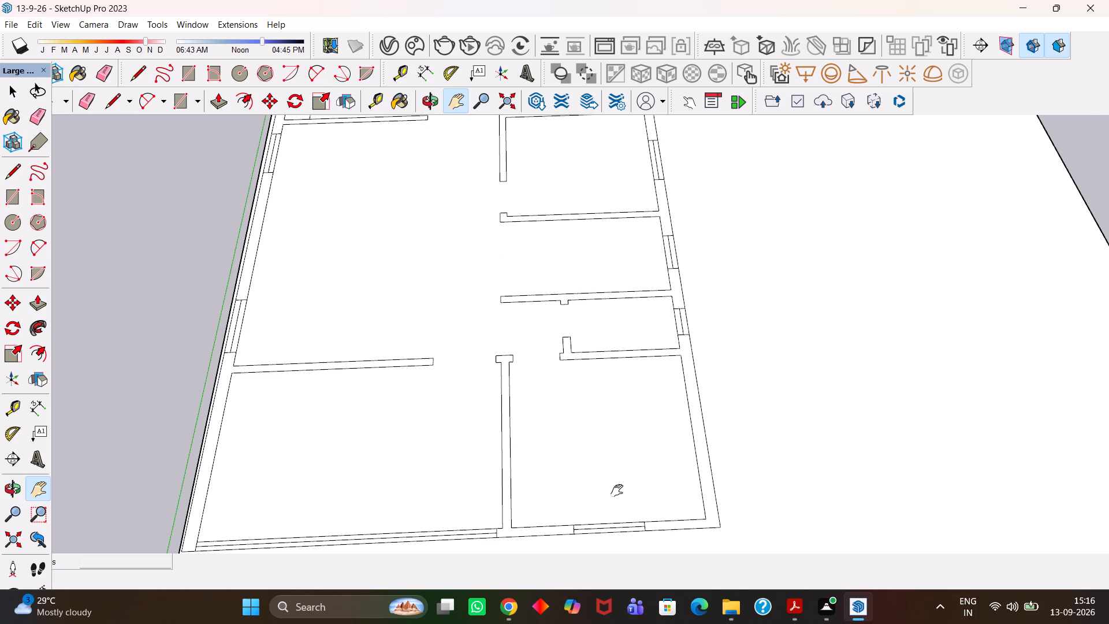
scroll(617, 491, up, 3)
scroll(617, 491, down, 5)
middle_drag(657, 497, 611, 459)
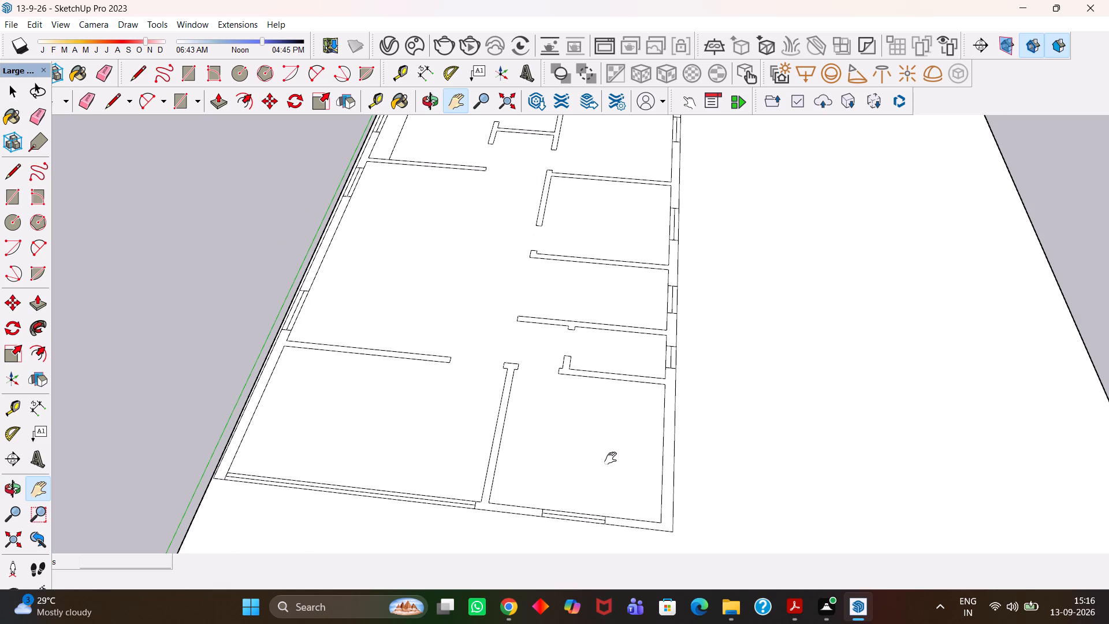
scroll(606, 459, down, 3)
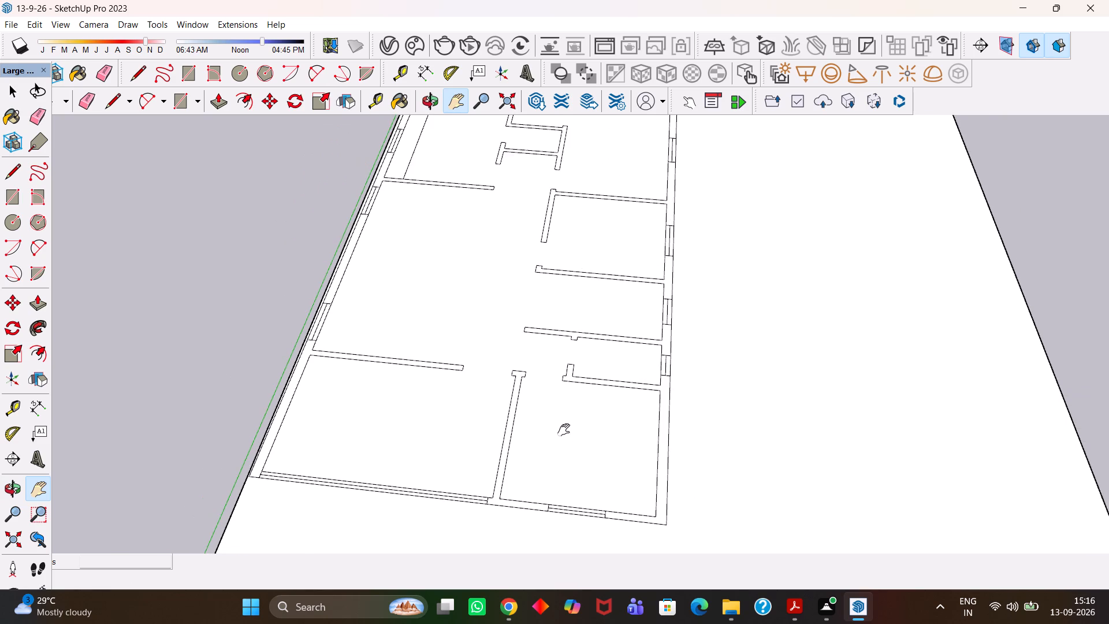
scroll(564, 430, down, 2)
middle_drag(557, 410, 614, 446)
scroll(614, 446, down, 3)
key(h)
drag(580, 426, 652, 417)
key(h)
scroll(639, 417, up, 5)
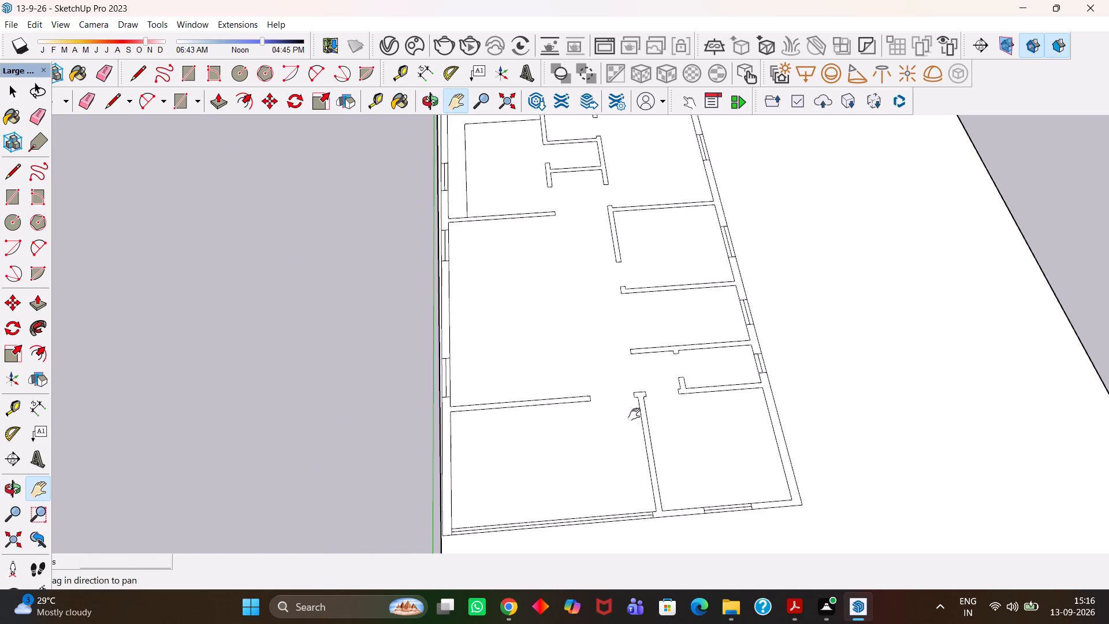
key(h)
scroll(631, 414, up, 4)
scroll(631, 414, down, 5)
middle_drag(617, 394, 614, 444)
key(h)
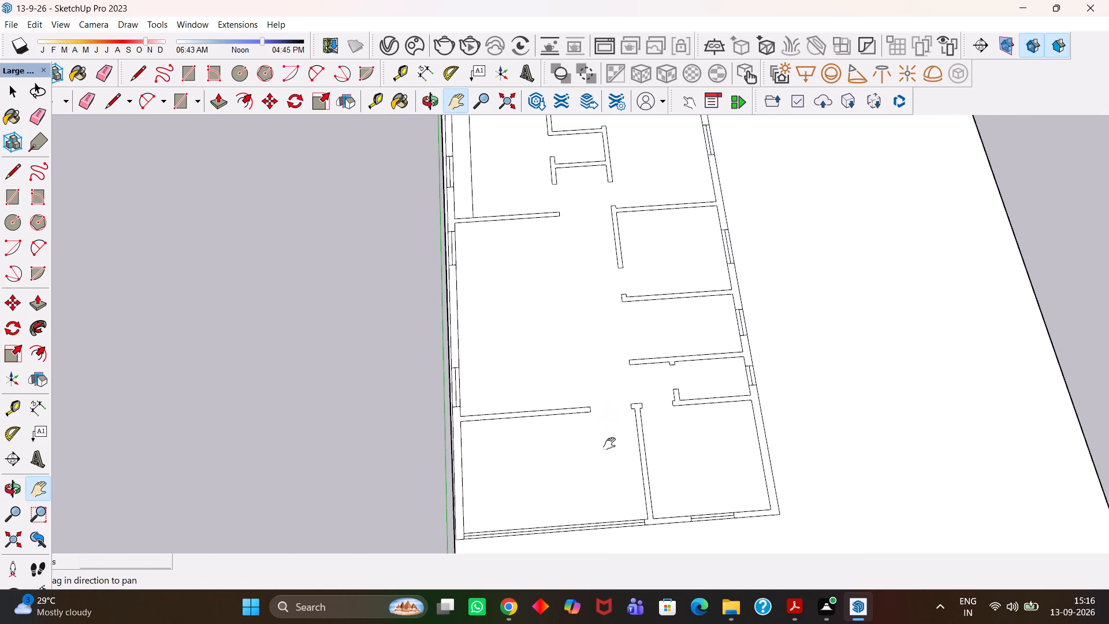
scroll(609, 444, down, 1)
drag(586, 345, 595, 418)
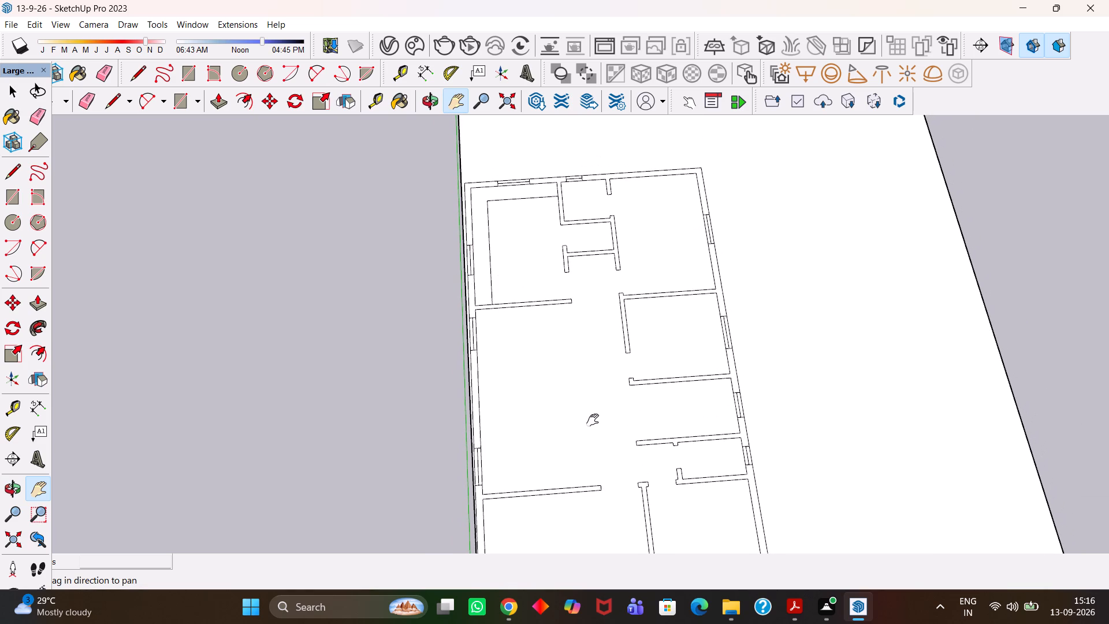
key(h)
scroll(587, 415, up, 2)
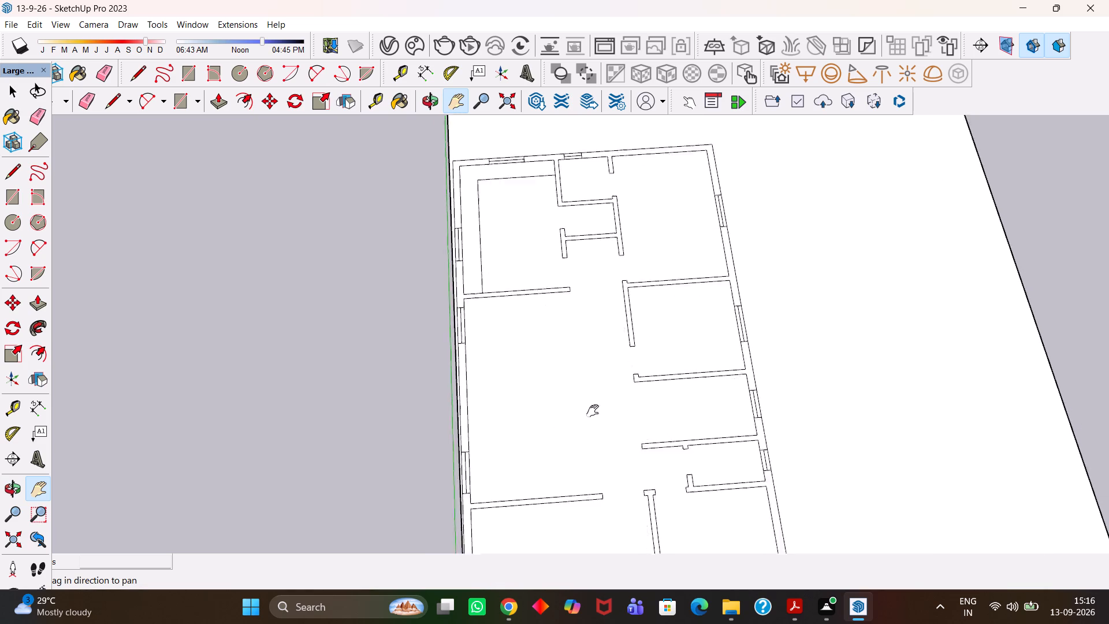
scroll(593, 411, up, 2)
scroll(593, 321, down, 9)
middle_click(687, 349)
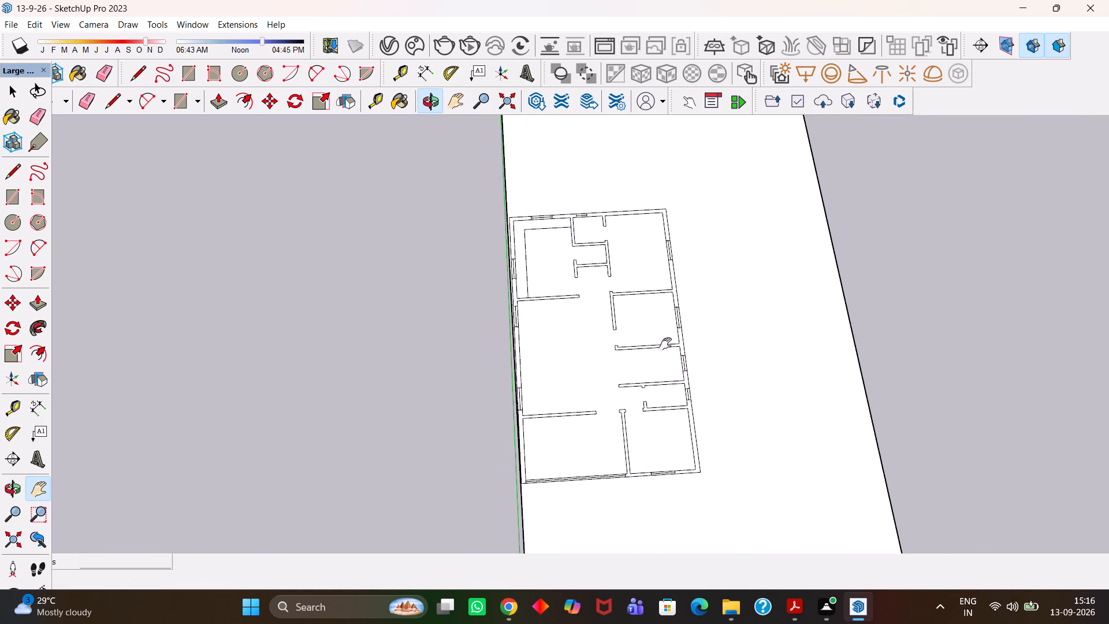
middle_drag(661, 342, 647, 335)
scroll(647, 335, up, 5)
Add a construction guide along the outer edge of the plan's right exterior wall with the Tape Measure.
key(h)
drag(575, 465, 557, 352)
scroll(542, 352, down, 3)
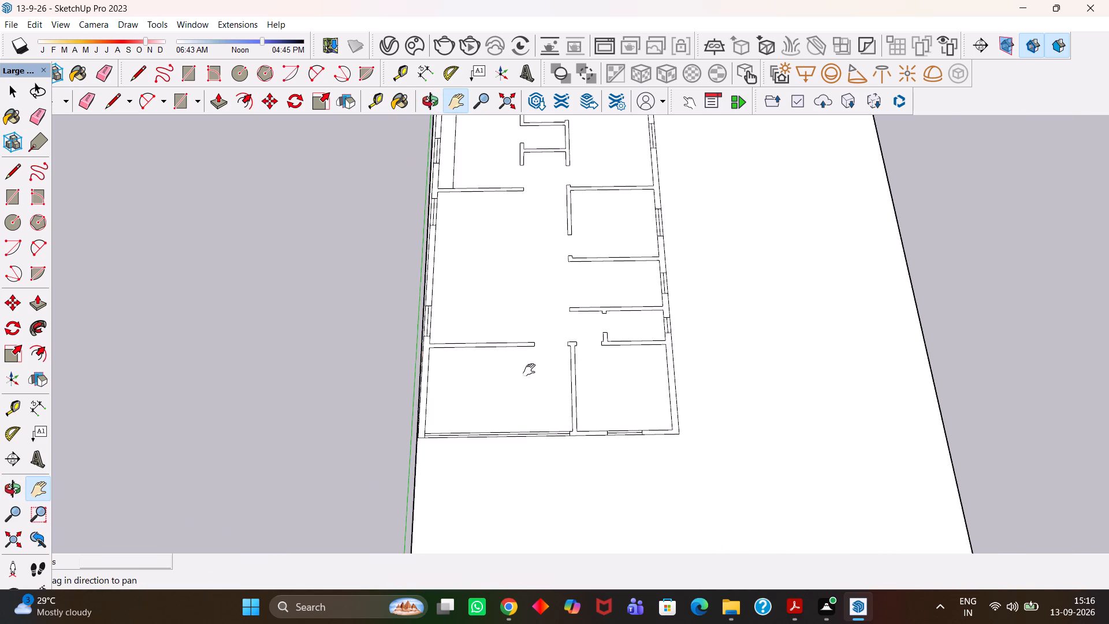
middle_click(540, 375)
scroll(544, 376, up, 4)
key(t)
double_click(705, 376)
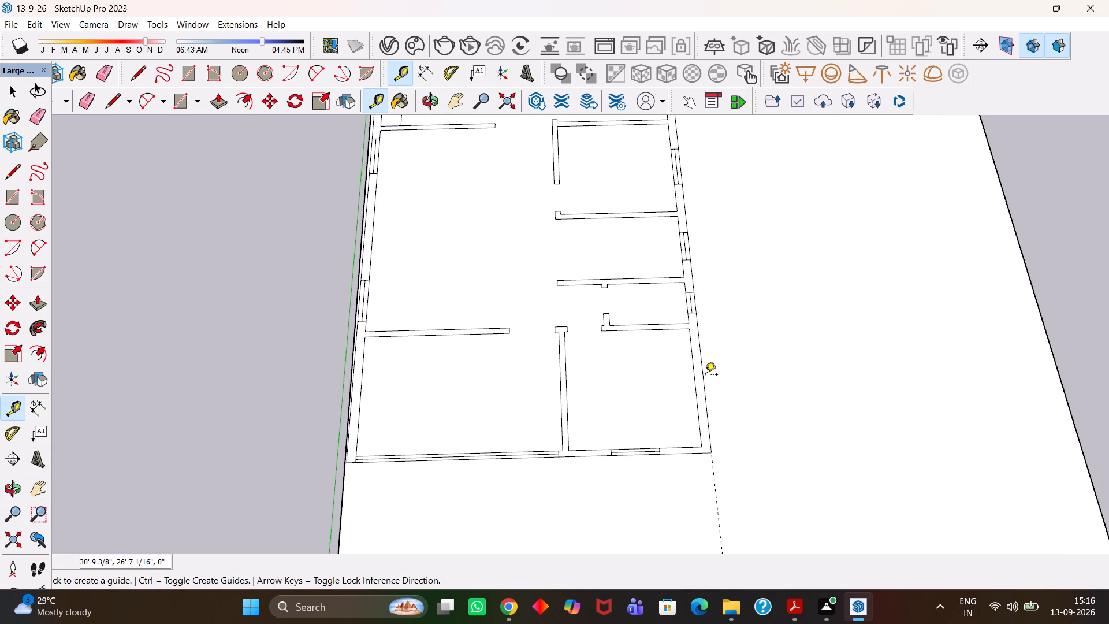
Create a guide parallel to the right-wall guide, passing through the plan's top-left outer corner.
key(h)
scroll(705, 376, down, 5)
drag(640, 288, 646, 404)
drag(598, 237, 615, 386)
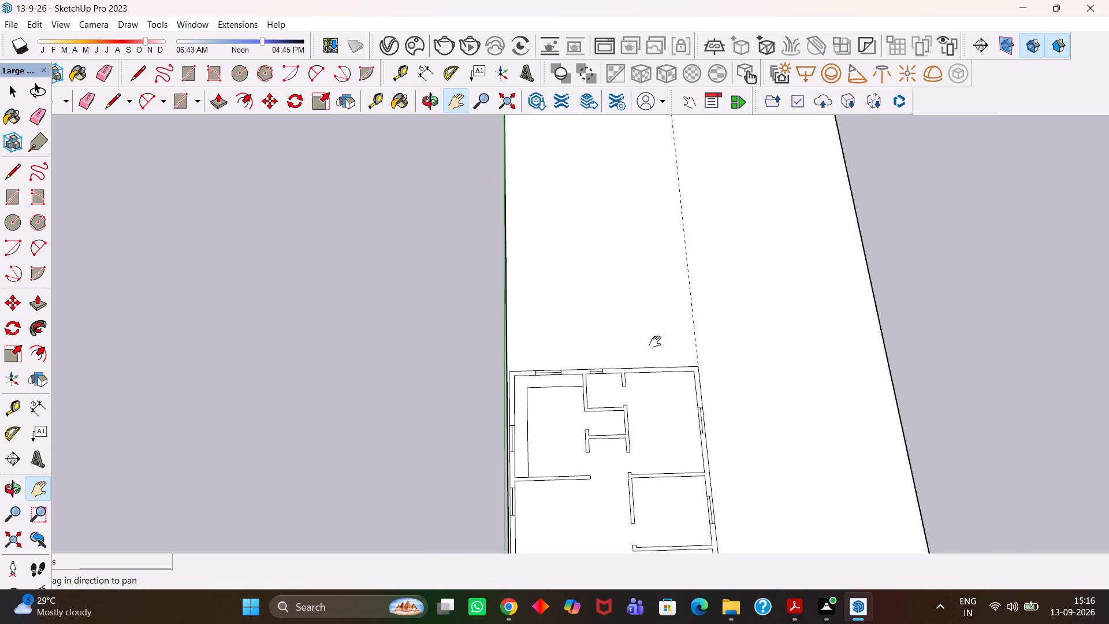
scroll(637, 330, up, 6)
key(t)
click(747, 371)
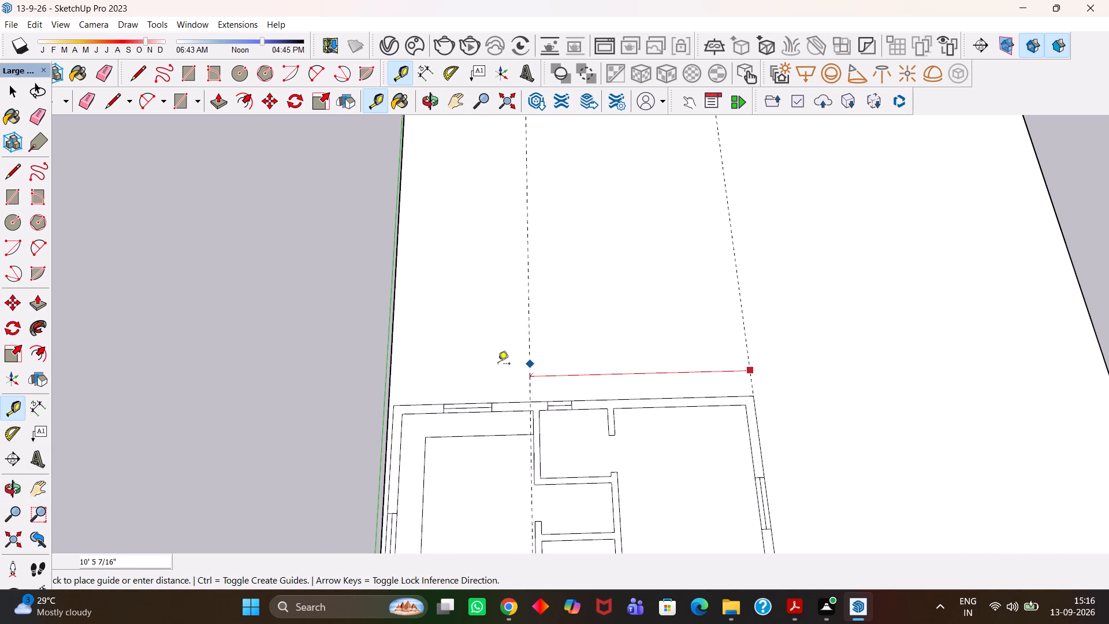
click(396, 402)
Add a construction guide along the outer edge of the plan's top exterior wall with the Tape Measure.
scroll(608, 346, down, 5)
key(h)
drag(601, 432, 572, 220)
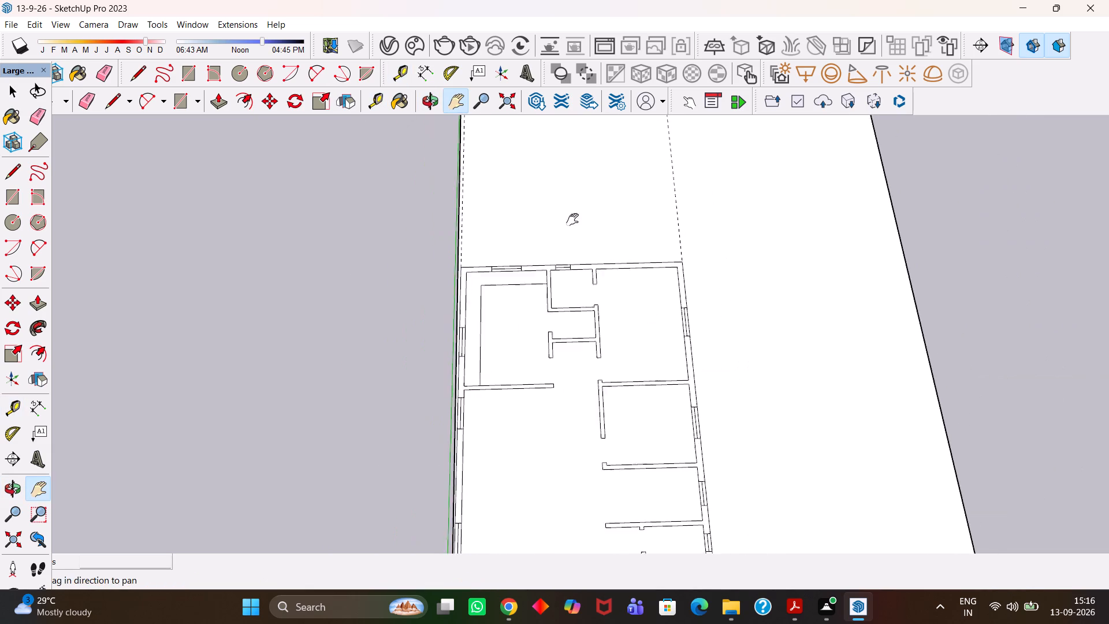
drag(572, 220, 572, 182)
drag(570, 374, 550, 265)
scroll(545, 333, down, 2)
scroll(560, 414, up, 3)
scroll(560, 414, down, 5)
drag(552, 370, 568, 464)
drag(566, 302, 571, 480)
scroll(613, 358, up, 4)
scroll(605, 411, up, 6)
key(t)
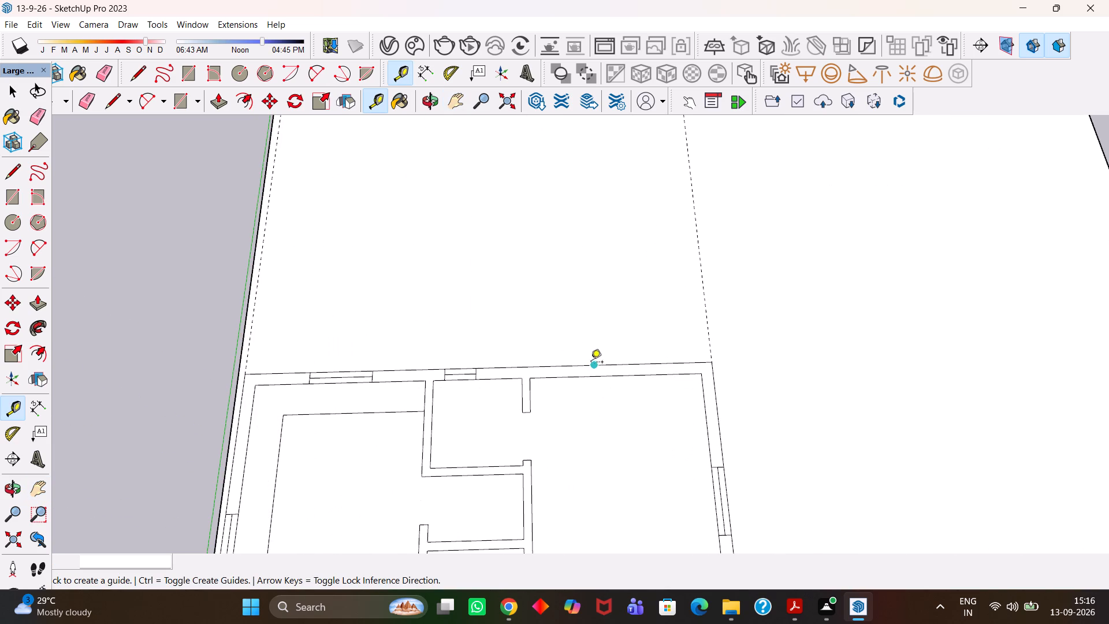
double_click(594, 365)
Examine the floor plan against the surrounding guides, from the bottom rooms up to the top wall and its right corner.
scroll(595, 365, down, 5)
key(h)
drag(615, 448, 611, 254)
scroll(592, 267, down, 4)
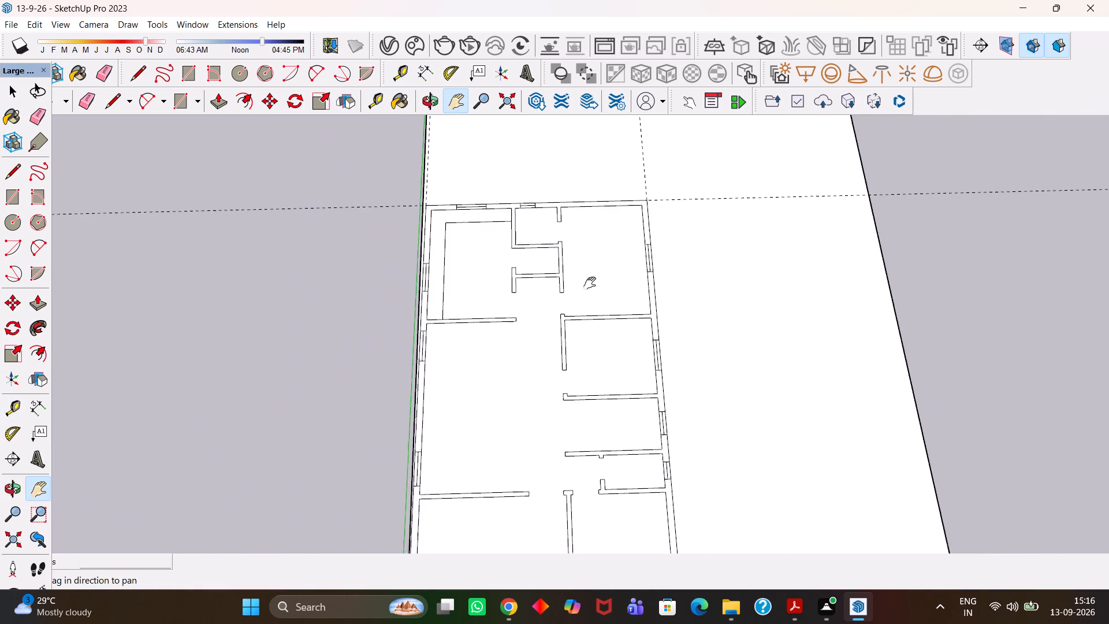
scroll(573, 417, up, 3)
scroll(573, 417, down, 4)
key(h)
drag(572, 442, 580, 348)
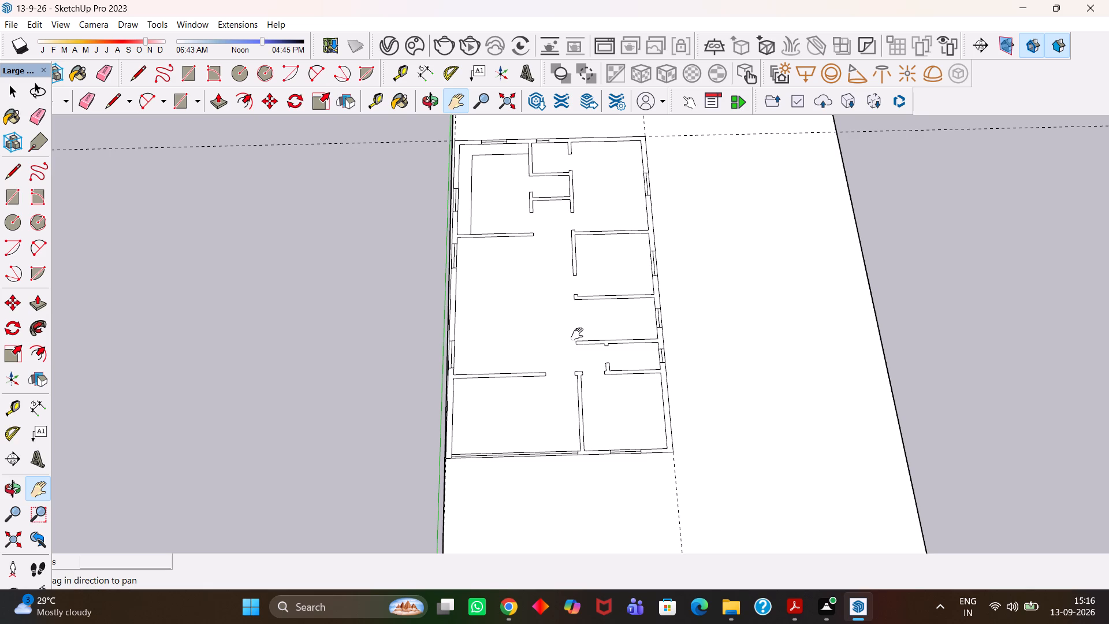
scroll(577, 334, up, 5)
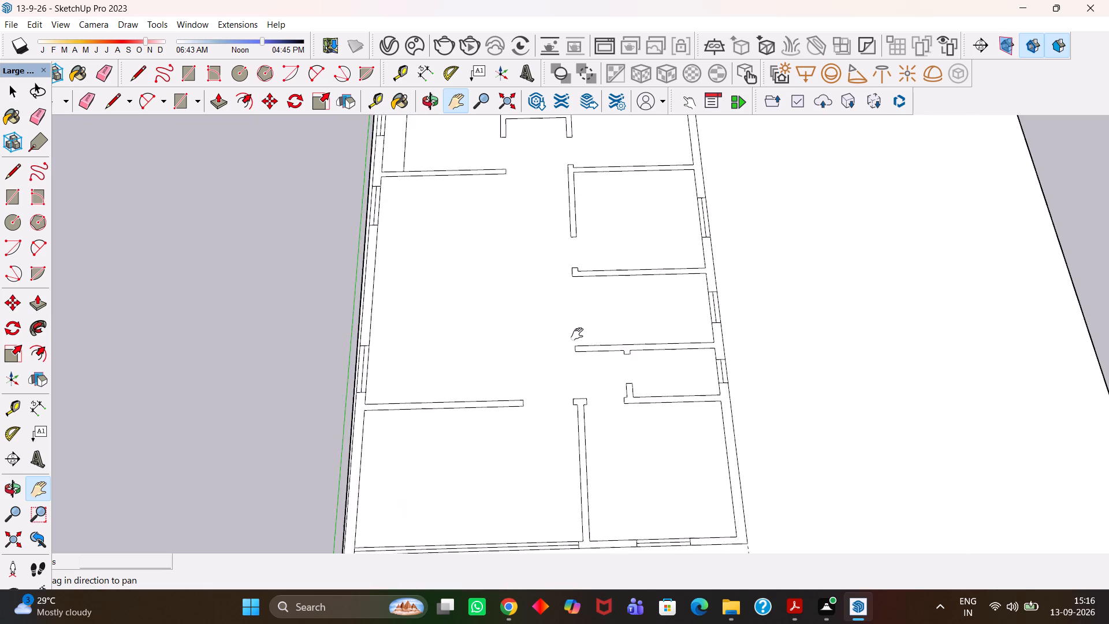
scroll(577, 334, down, 5)
drag(575, 346, 627, 418)
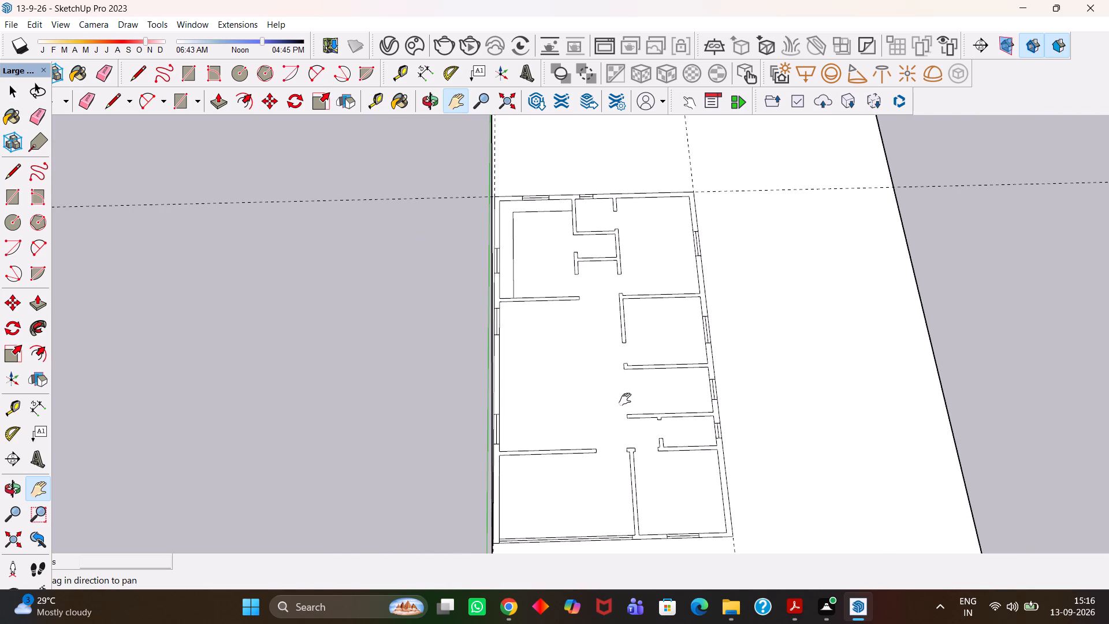
scroll(624, 381, up, 1)
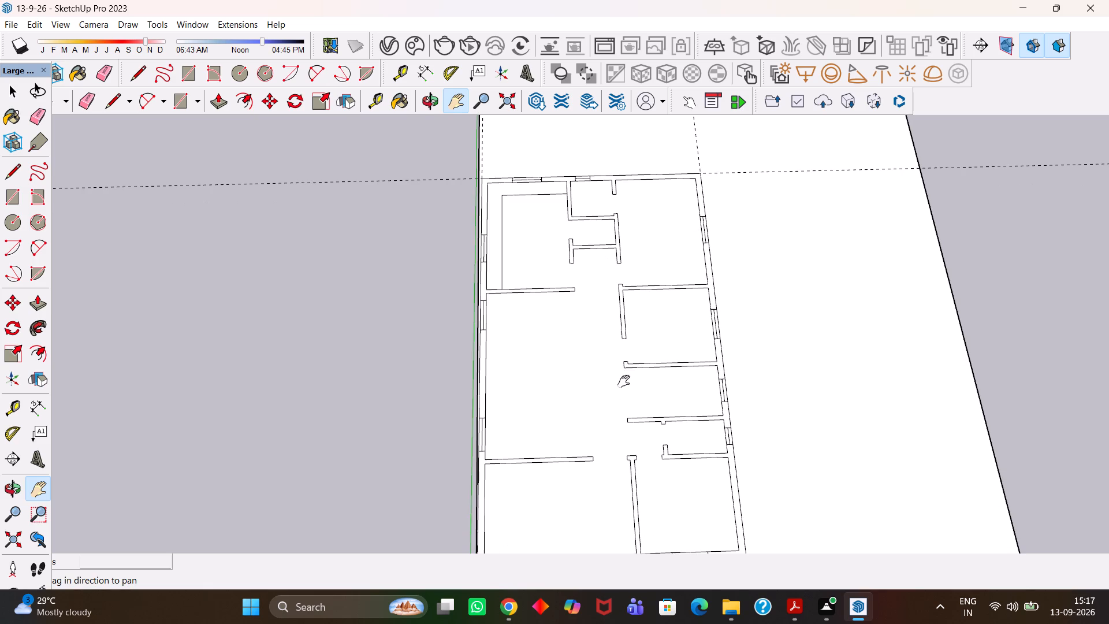
scroll(624, 381, up, 4)
scroll(624, 381, down, 4)
drag(645, 329, 617, 436)
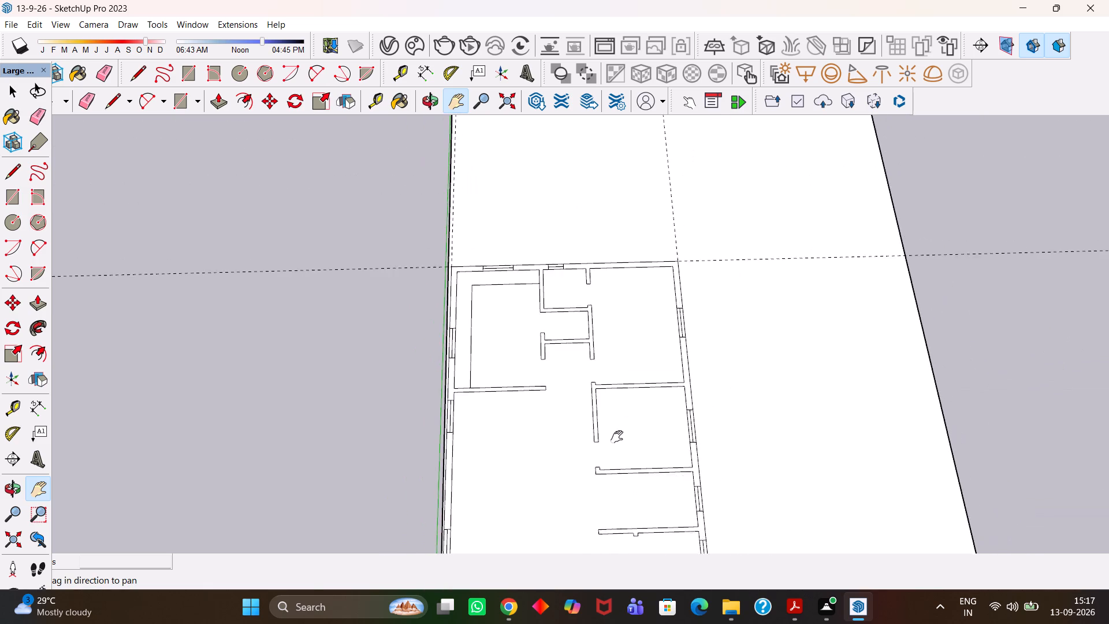
scroll(580, 294, up, 11)
scroll(580, 294, down, 4)
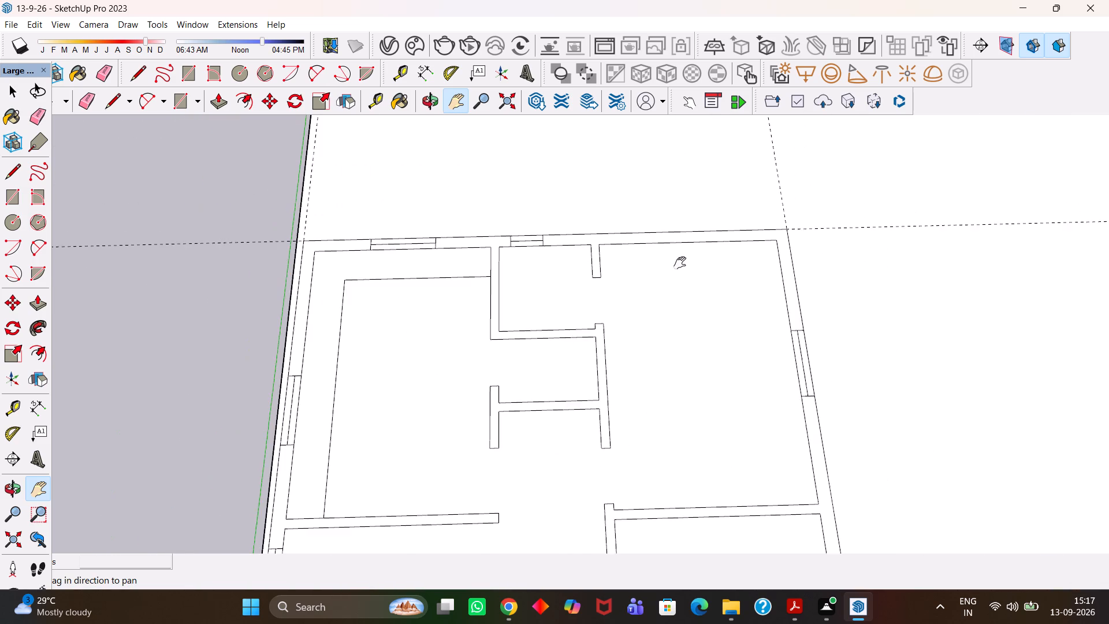
drag(680, 263, 568, 344)
scroll(613, 317, up, 5)
scroll(613, 317, down, 5)
middle_drag(635, 387, 658, 313)
scroll(658, 313, up, 4)
scroll(658, 313, down, 5)
scroll(606, 333, up, 6)
middle_drag(606, 333, 652, 351)
scroll(652, 351, up, 1)
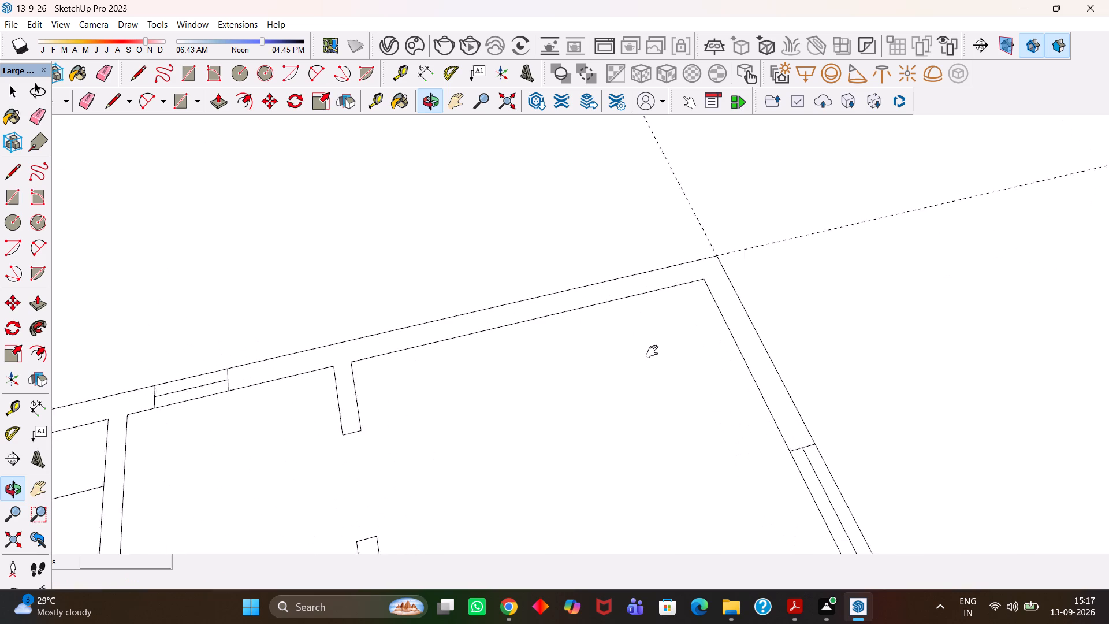
middle_click(652, 351)
scroll(652, 351, up, 1)
scroll(652, 351, down, 4)
middle_drag(662, 385, 593, 350)
scroll(593, 350, down, 3)
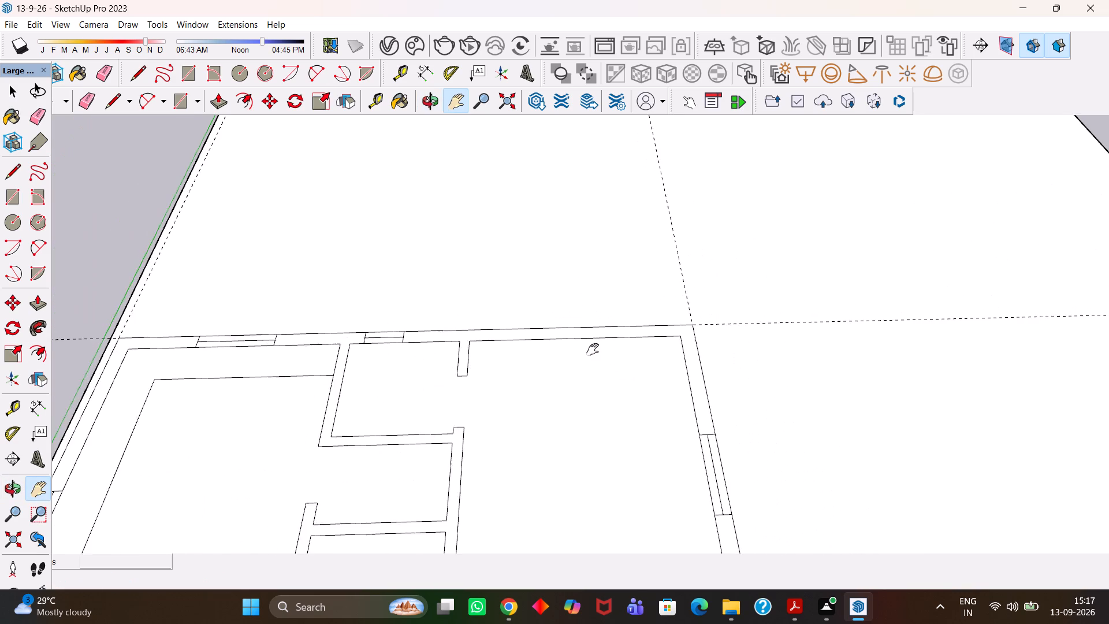
scroll(593, 350, down, 8)
scroll(610, 370, up, 3)
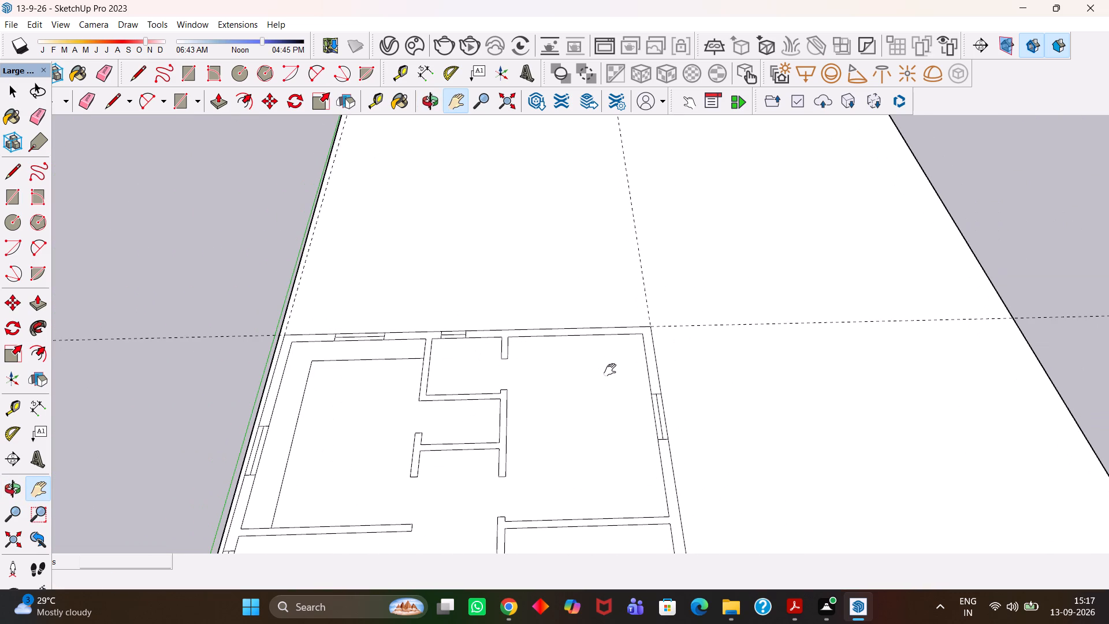
scroll(610, 370, up, 2)
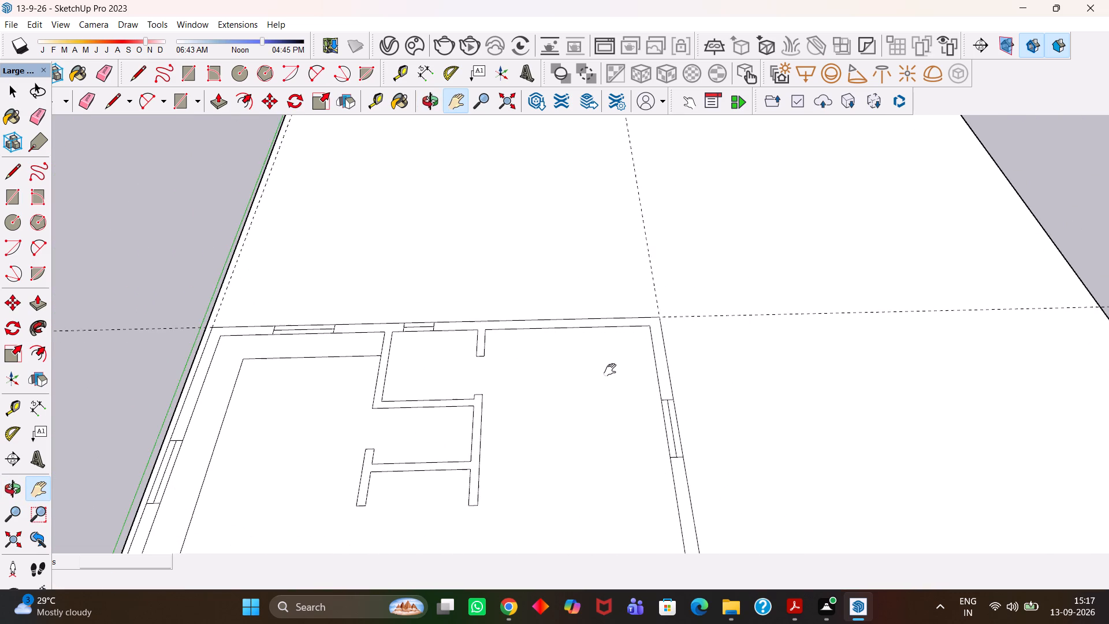
scroll(610, 370, up, 4)
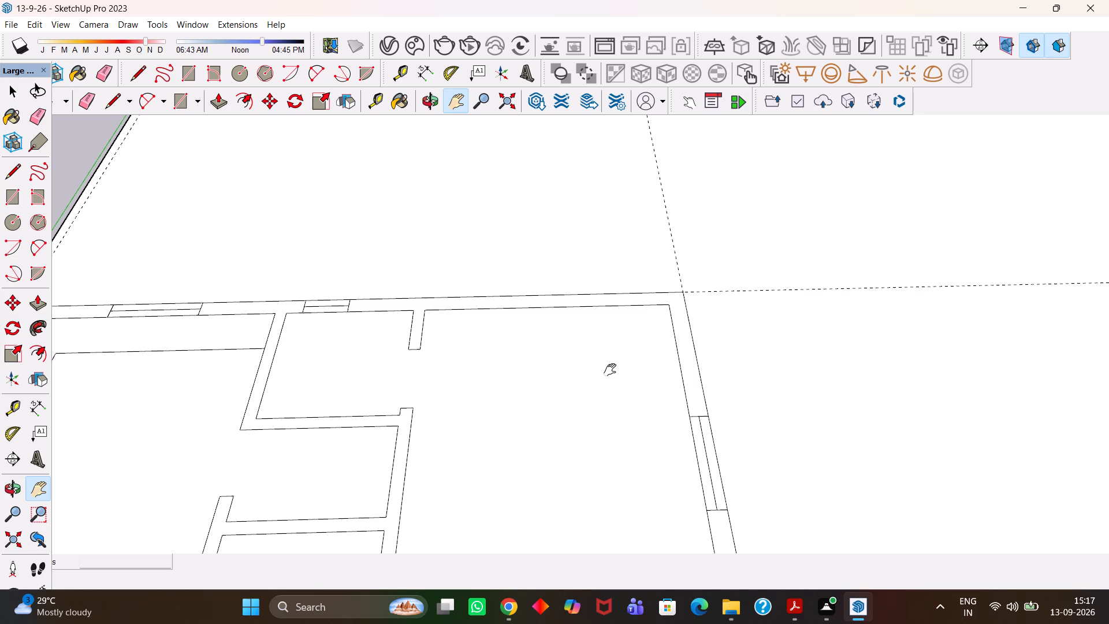
Erase the three construction guides running along the plan's right, top and left outer edges.
scroll(610, 370, up, 6)
scroll(610, 370, down, 10)
middle_click(588, 272)
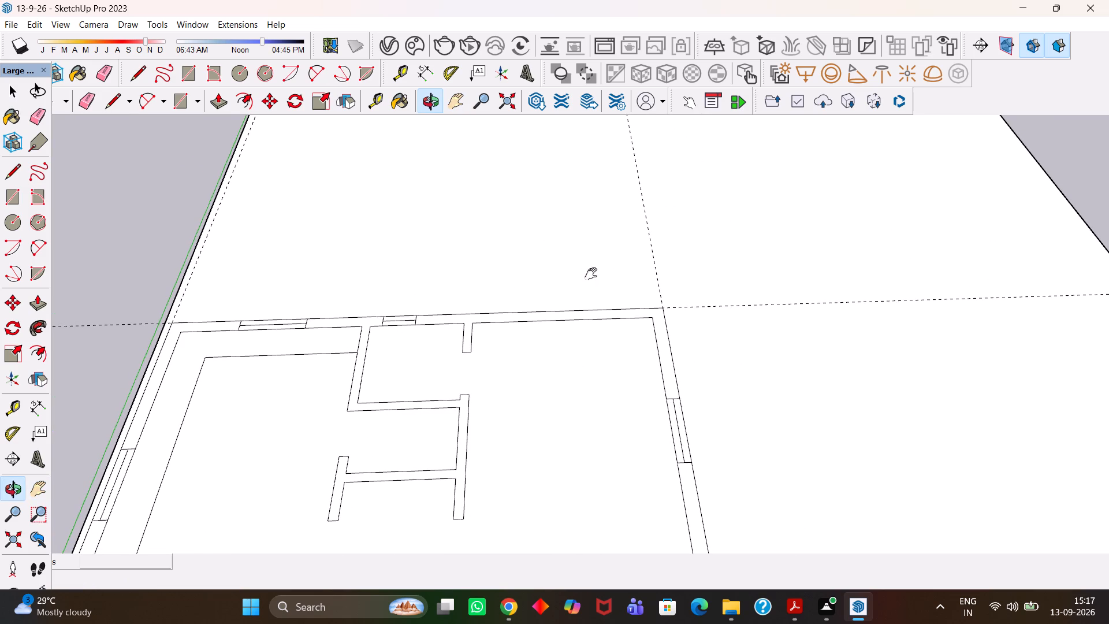
key(e)
drag(628, 280, 699, 300)
drag(704, 311, 689, 300)
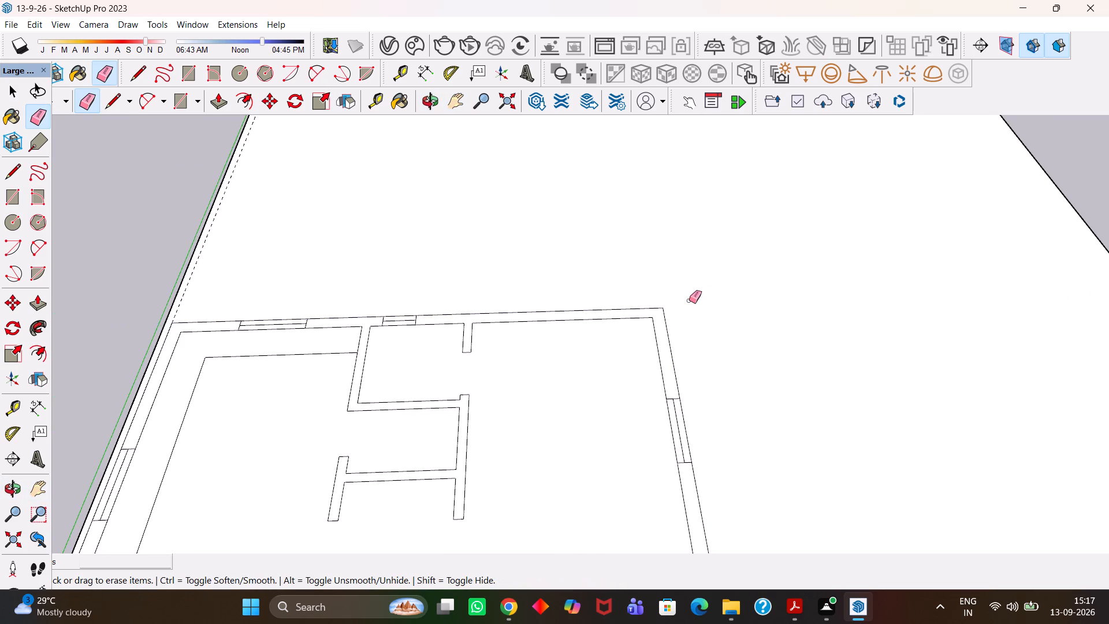
scroll(686, 300, down, 4)
key(h)
scroll(643, 394, up, 3)
drag(561, 423, 686, 384)
scroll(524, 344, down, 3)
scroll(453, 327, up, 1)
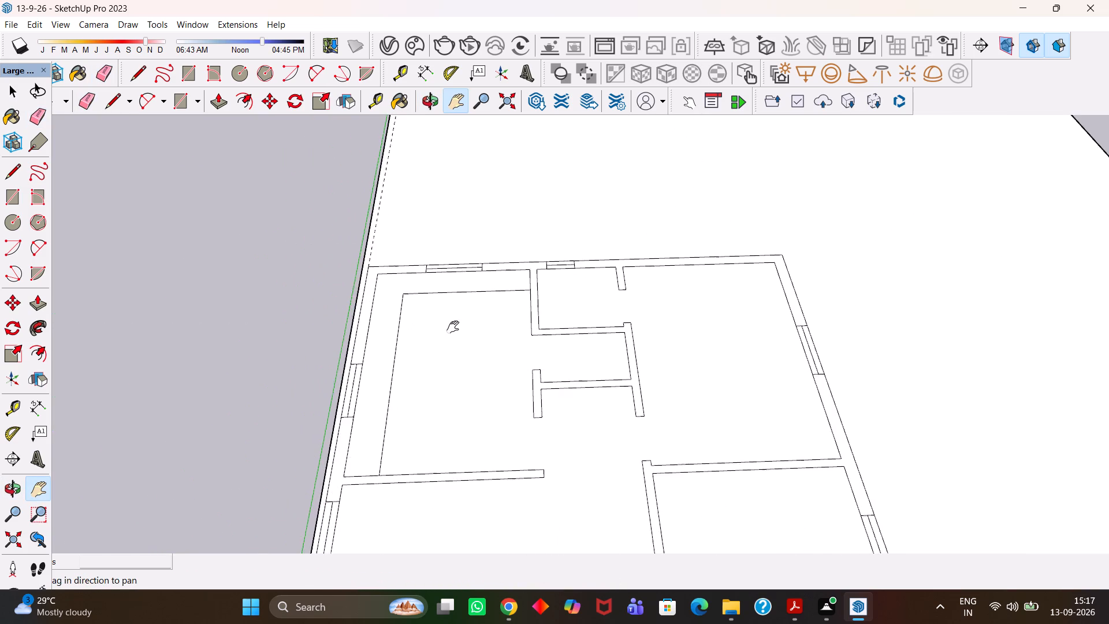
scroll(453, 327, up, 3)
middle_drag(445, 311, 436, 343)
drag(422, 274, 498, 421)
scroll(408, 348, up, 3)
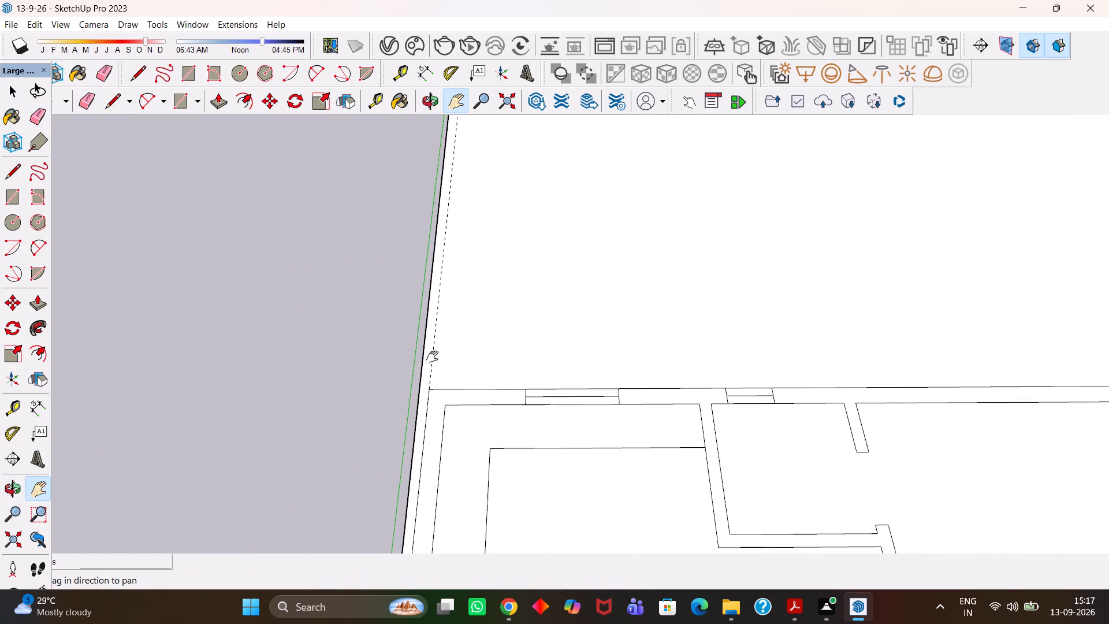
scroll(432, 357, up, 4)
key(e)
drag(422, 362, 409, 362)
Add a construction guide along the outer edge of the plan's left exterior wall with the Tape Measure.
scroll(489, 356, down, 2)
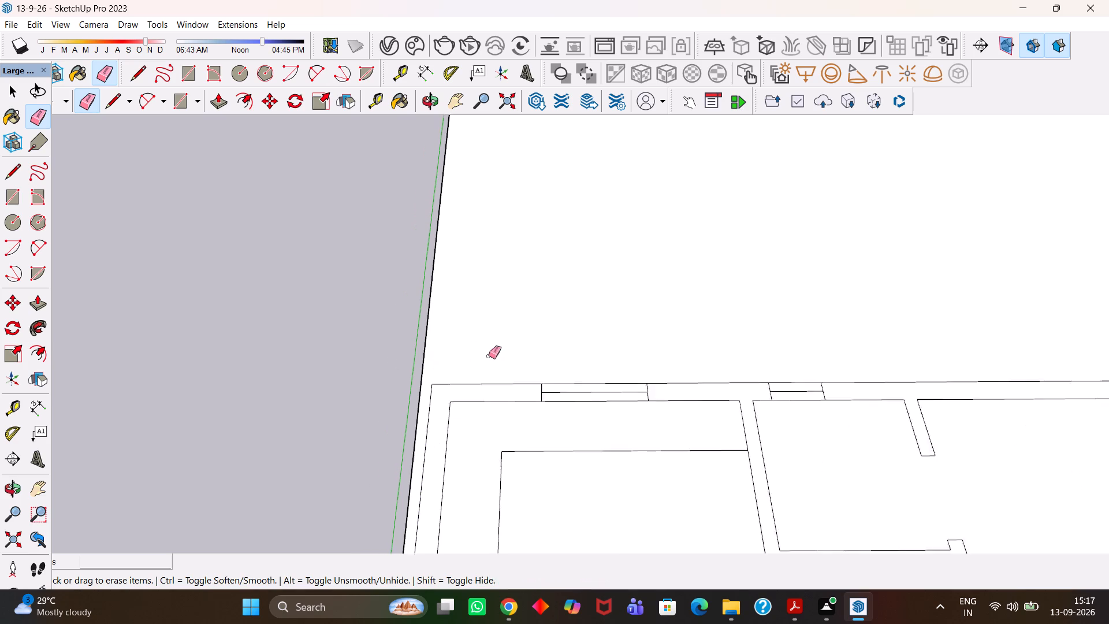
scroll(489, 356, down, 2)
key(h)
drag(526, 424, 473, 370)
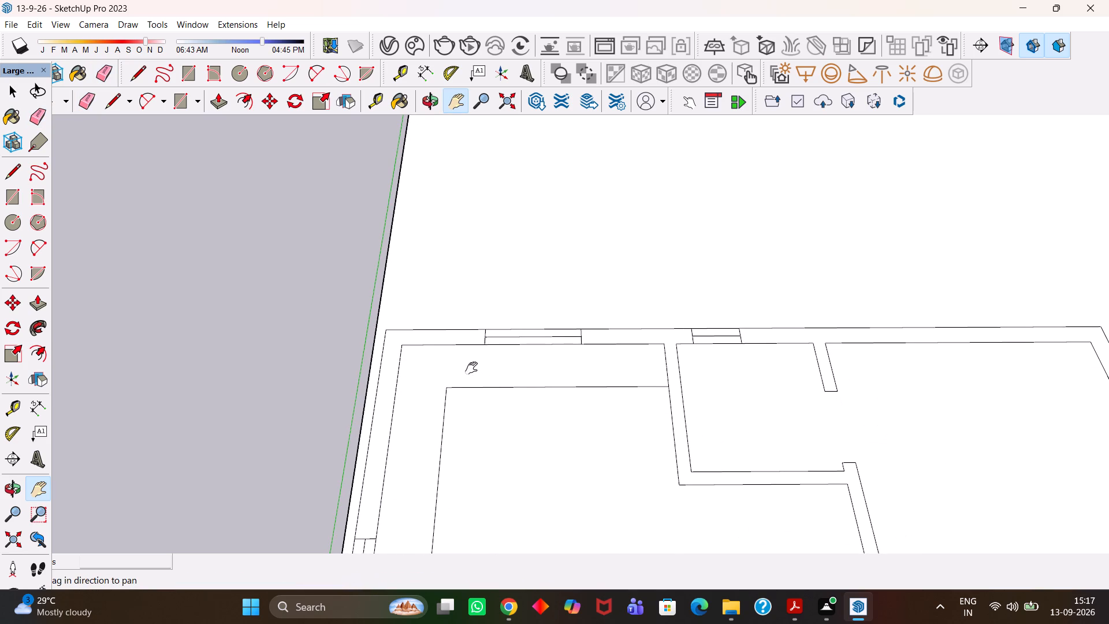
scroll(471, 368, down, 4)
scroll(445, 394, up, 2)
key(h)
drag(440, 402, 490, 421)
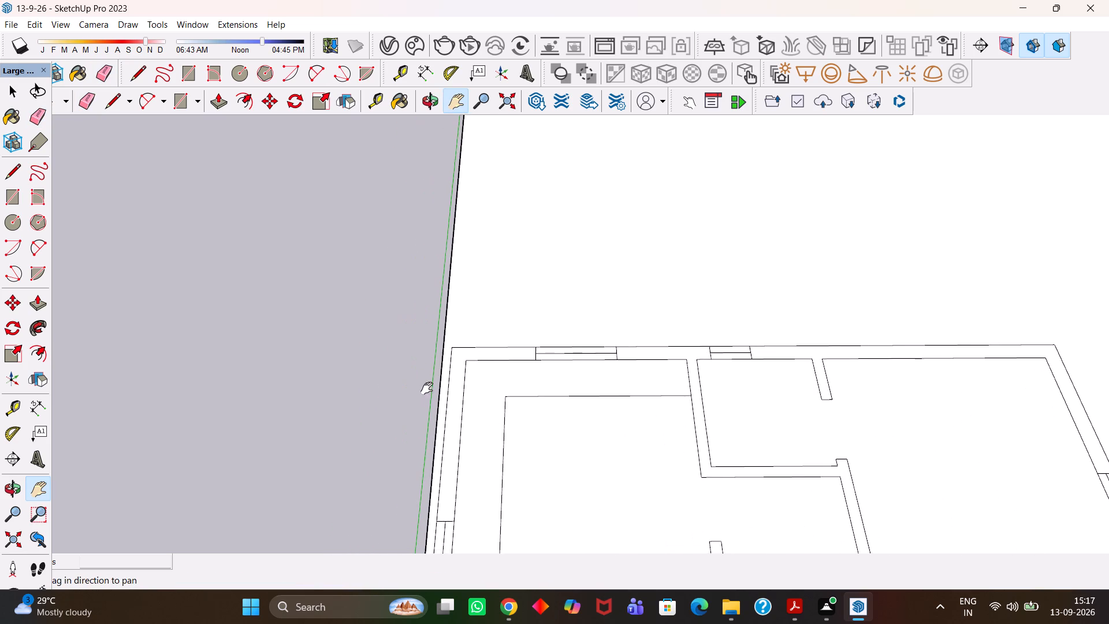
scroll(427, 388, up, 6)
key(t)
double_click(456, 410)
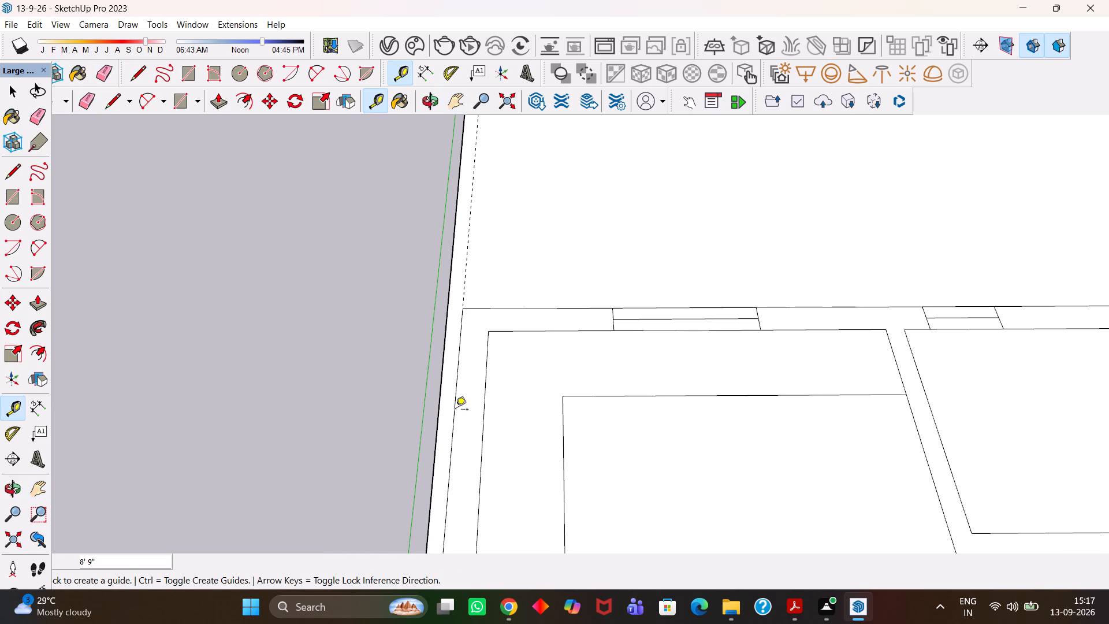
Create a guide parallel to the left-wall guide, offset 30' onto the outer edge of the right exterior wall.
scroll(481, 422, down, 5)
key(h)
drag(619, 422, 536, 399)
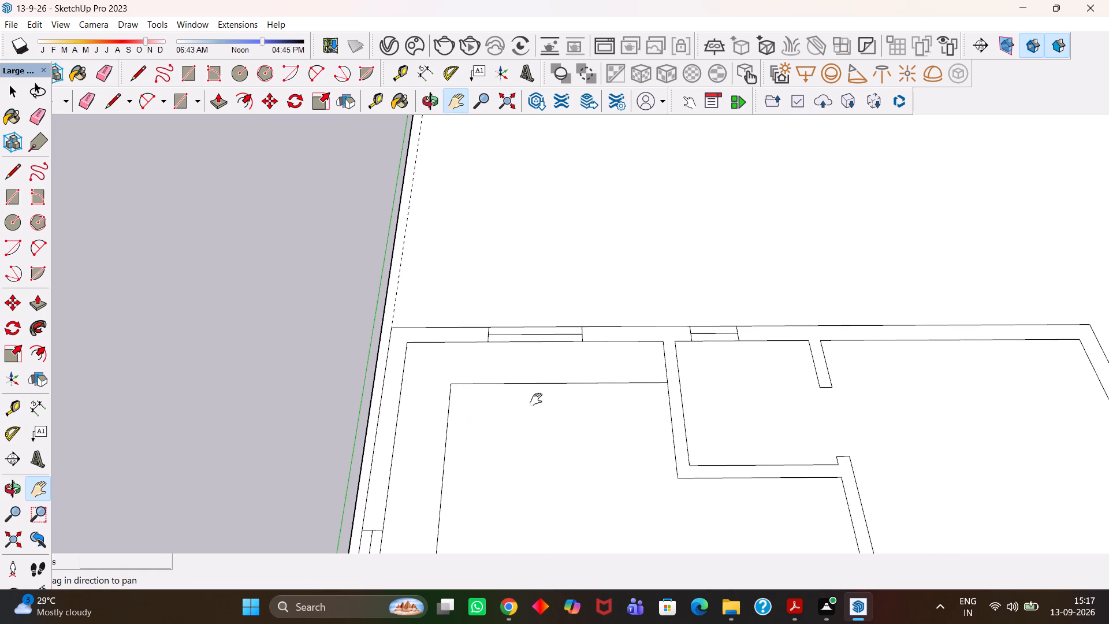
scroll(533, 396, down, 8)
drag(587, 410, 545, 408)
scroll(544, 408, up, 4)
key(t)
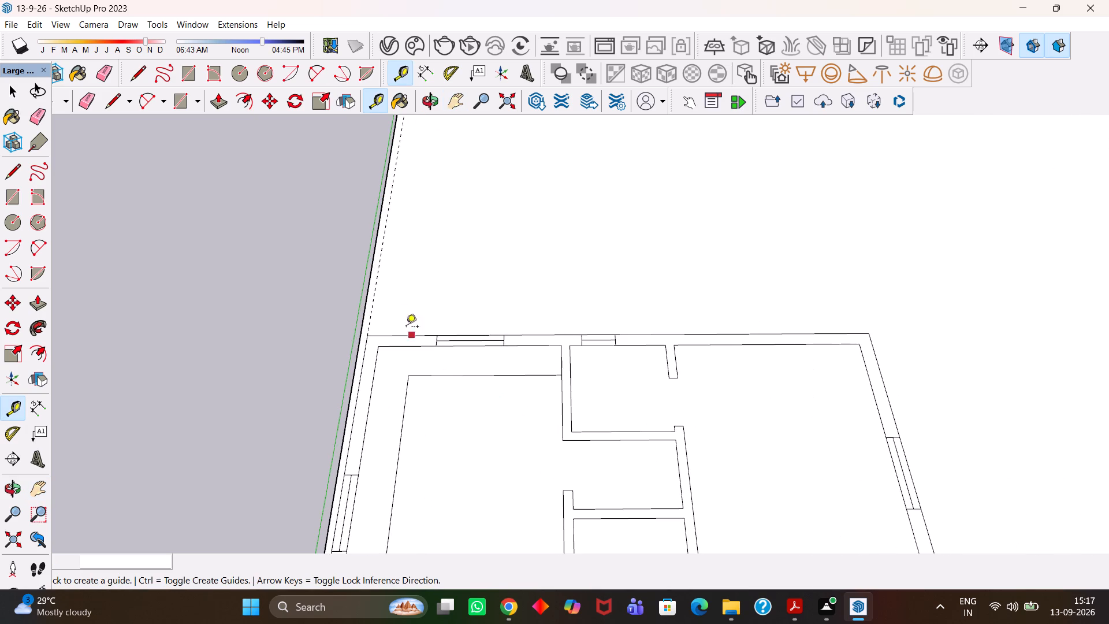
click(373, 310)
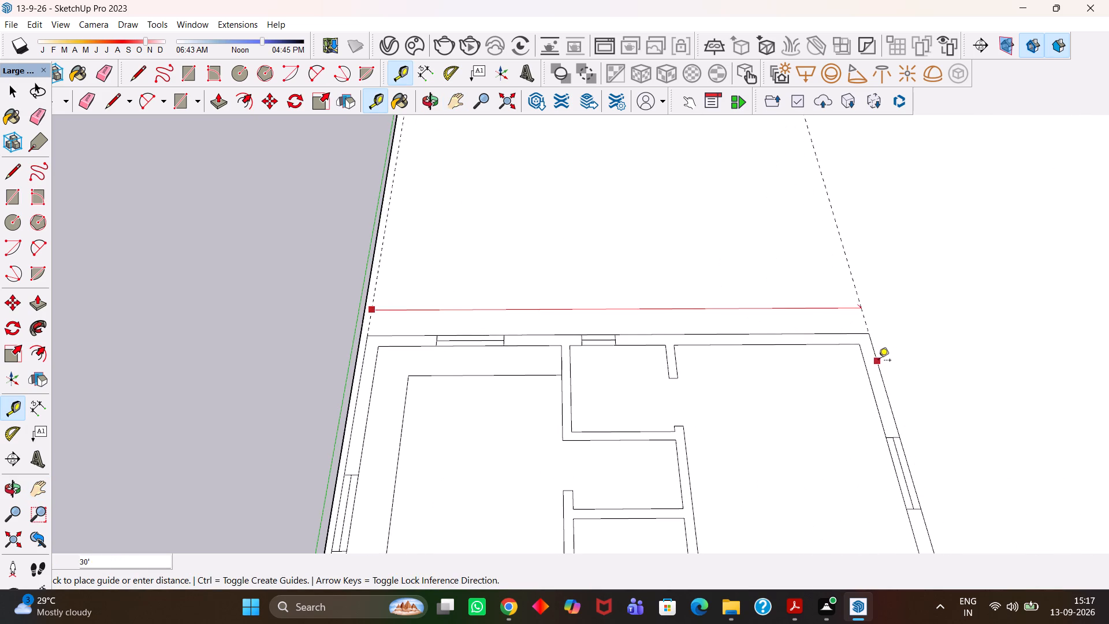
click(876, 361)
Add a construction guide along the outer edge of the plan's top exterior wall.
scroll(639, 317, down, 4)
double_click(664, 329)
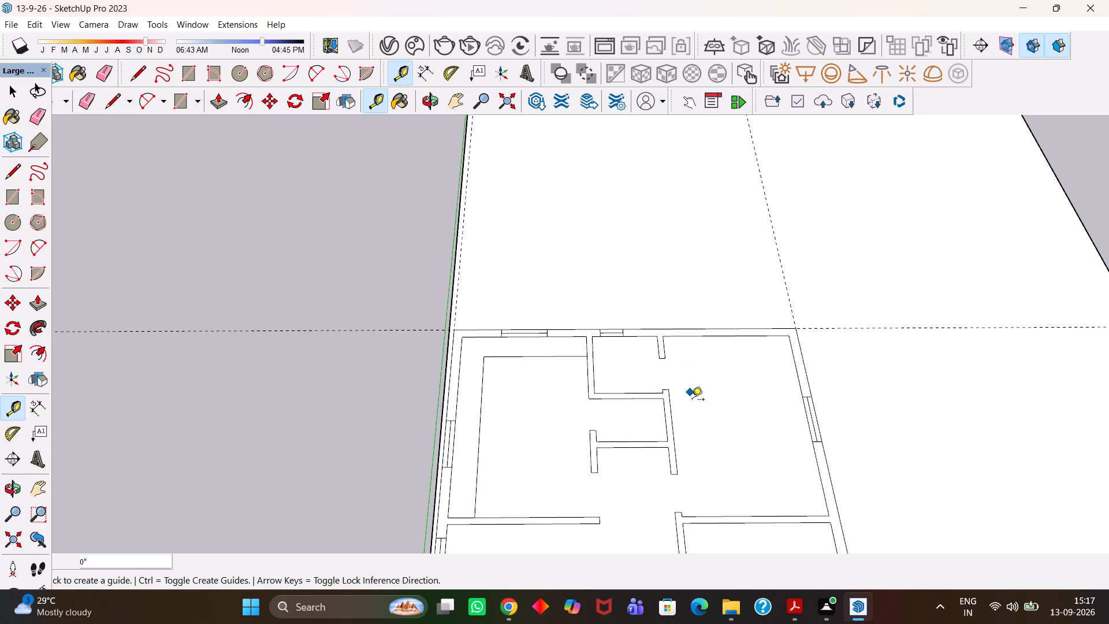
Examine how the guides line up with the plan's top wall and its two outer corners.
key(h)
drag(706, 440, 633, 328)
scroll(620, 328, down, 5)
middle_drag(575, 363, 572, 385)
scroll(572, 385, up, 4)
scroll(572, 385, down, 4)
scroll(607, 258, up, 4)
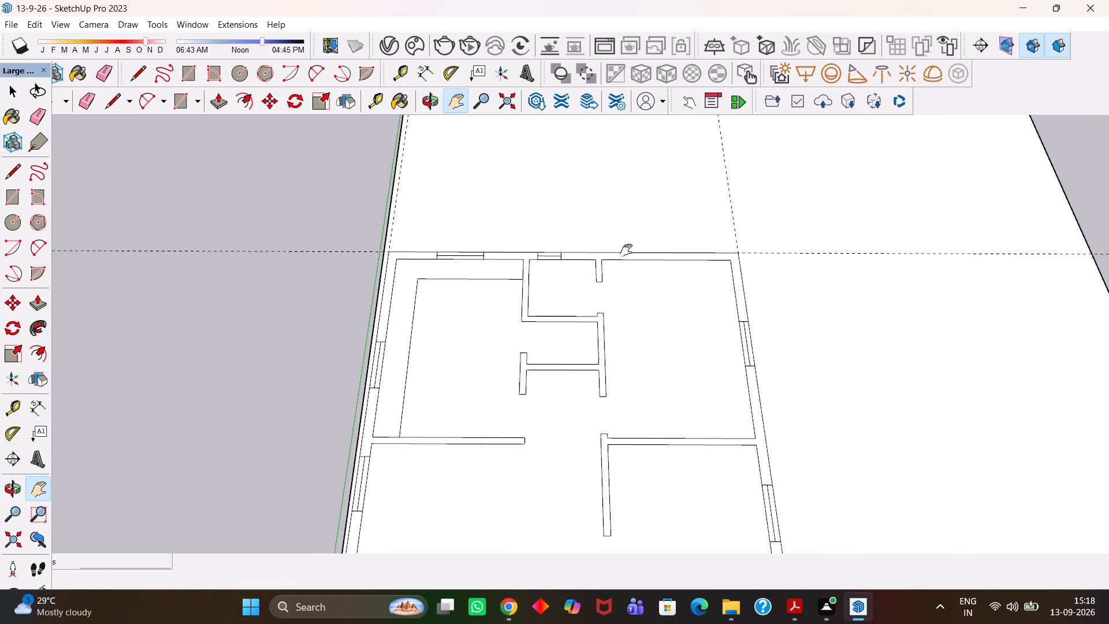
middle_click(626, 250)
scroll(624, 254, up, 3)
drag(632, 252, 645, 301)
scroll(603, 314, down, 3)
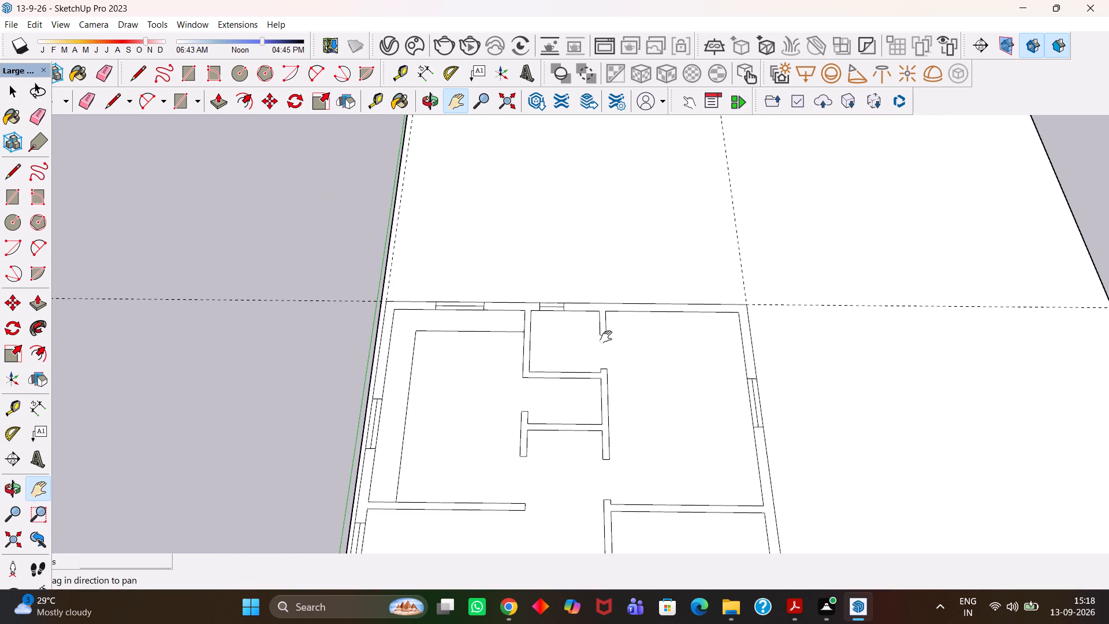
middle_drag(592, 378, 601, 379)
scroll(602, 379, up, 3)
scroll(601, 379, down, 3)
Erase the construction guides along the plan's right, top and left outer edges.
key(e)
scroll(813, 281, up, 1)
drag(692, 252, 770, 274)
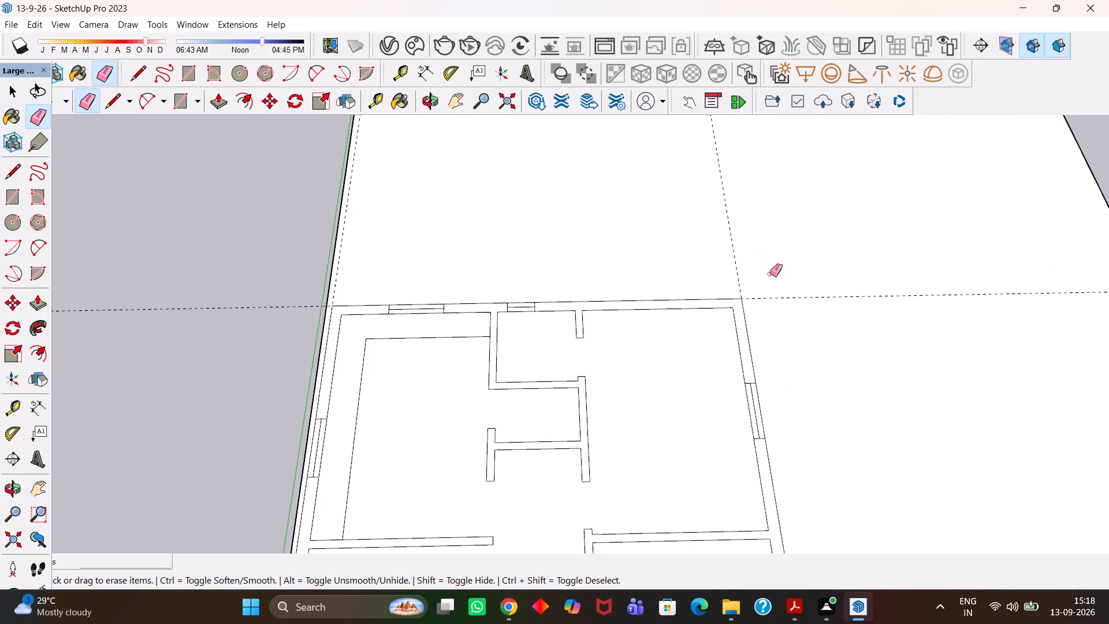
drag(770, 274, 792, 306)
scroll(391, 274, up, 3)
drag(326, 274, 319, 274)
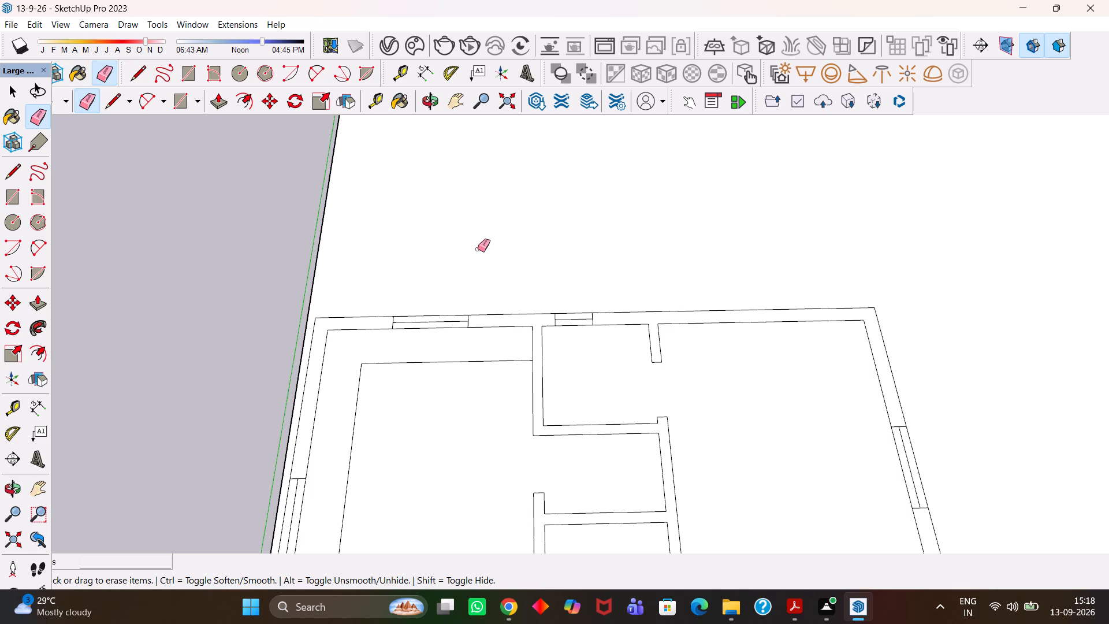
Examine the whole floor plan from tilted and overhead views, including its position within the plot outline.
scroll(478, 249, down, 7)
key(h)
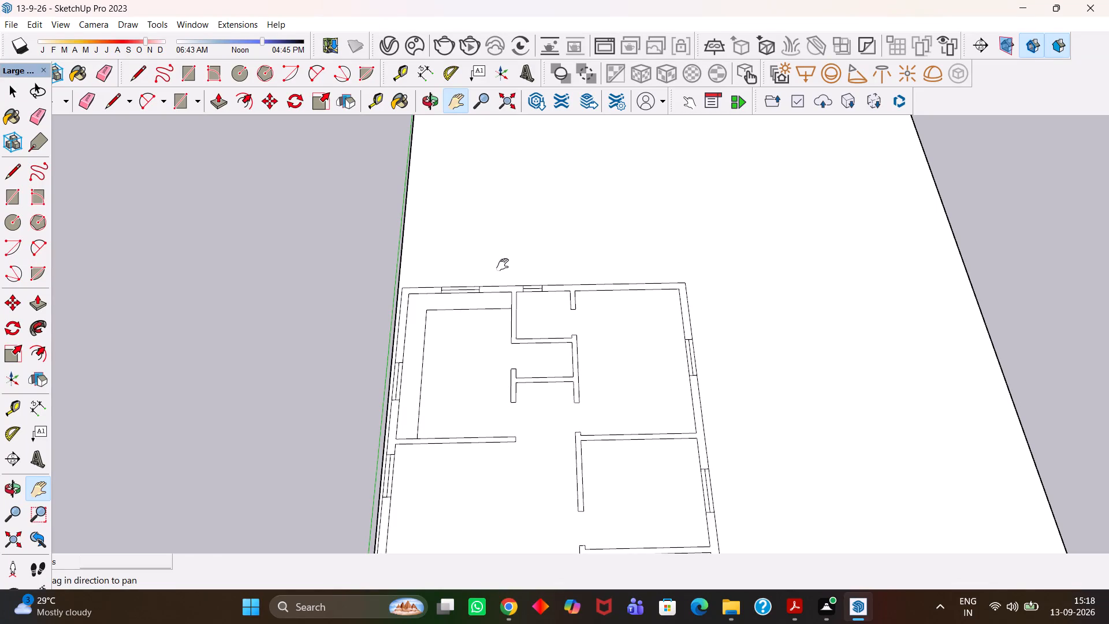
key(h)
scroll(504, 269, down, 6)
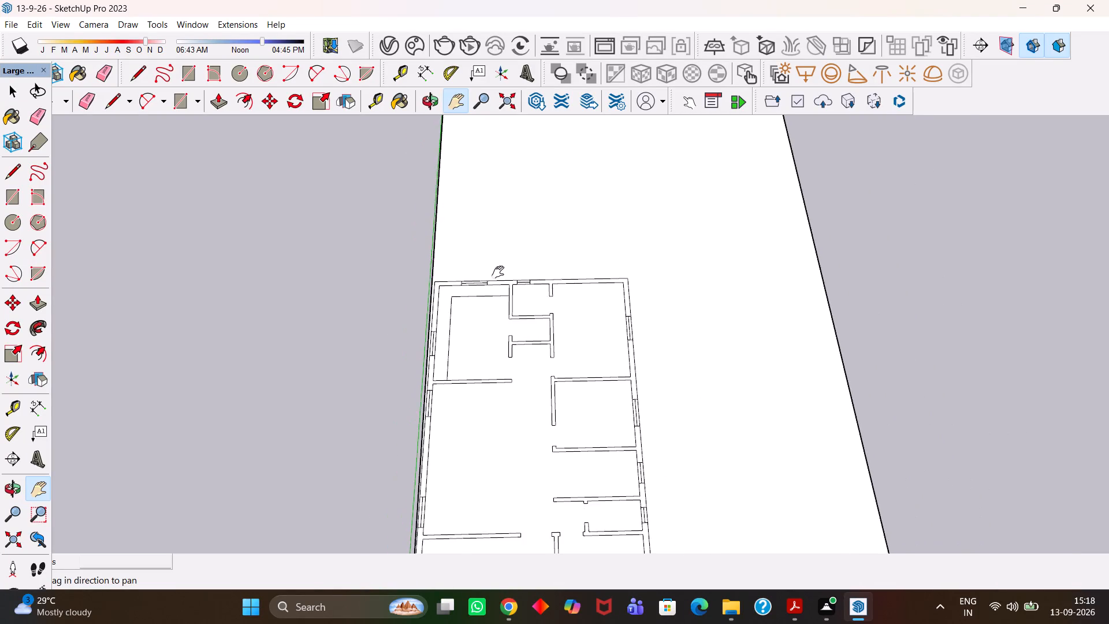
scroll(498, 272, down, 3)
scroll(528, 358, up, 4)
key(h)
middle_drag(509, 391, 567, 306)
scroll(556, 344, up, 9)
key(h)
middle_drag(526, 365, 472, 236)
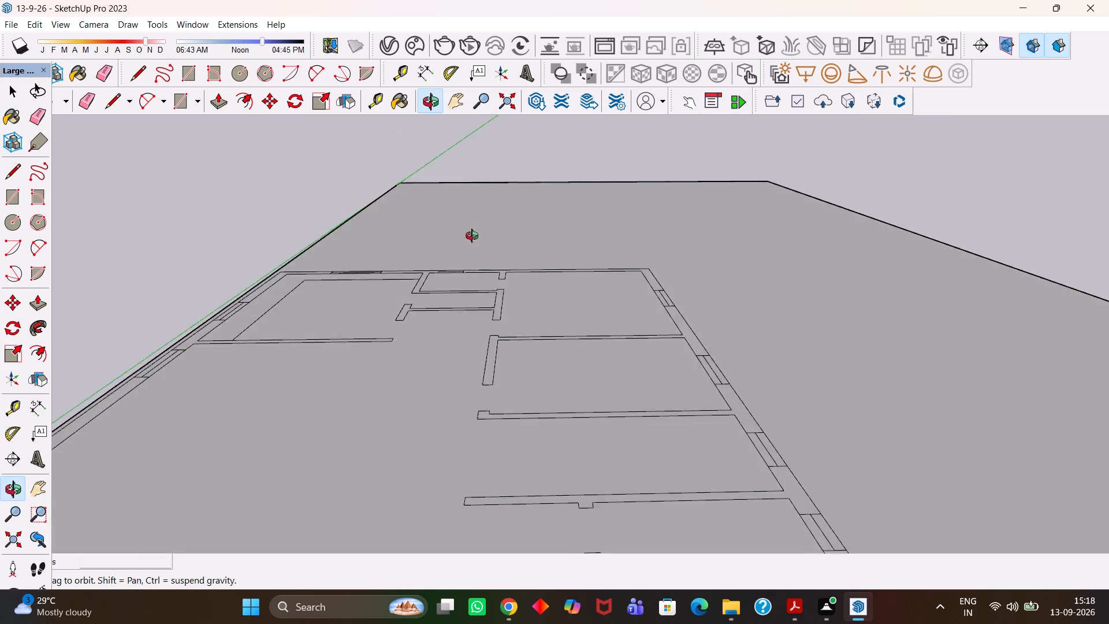
middle_drag(472, 236, 485, 362)
scroll(501, 366, up, 1)
key(h)
scroll(455, 374, up, 2)
scroll(442, 372, down, 13)
middle_drag(488, 254, 497, 394)
middle_drag(489, 437, 461, 437)
middle_drag(527, 420, 513, 423)
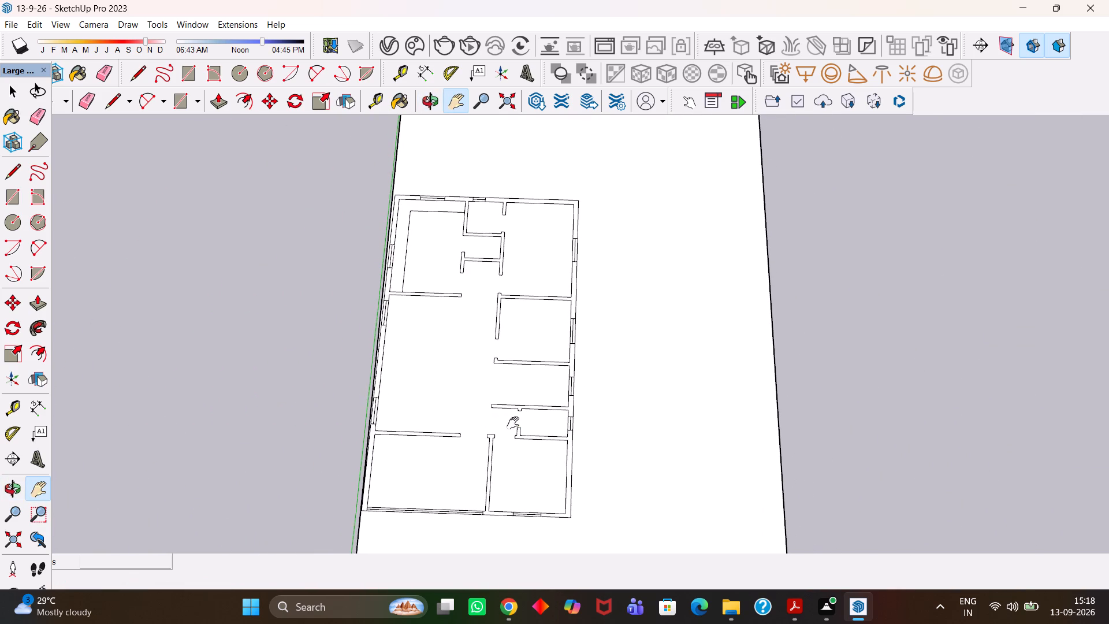
scroll(530, 412, down, 4)
key(h)
middle_drag(509, 404, 536, 417)
scroll(529, 414, down, 7)
key(h)
drag(518, 424, 492, 396)
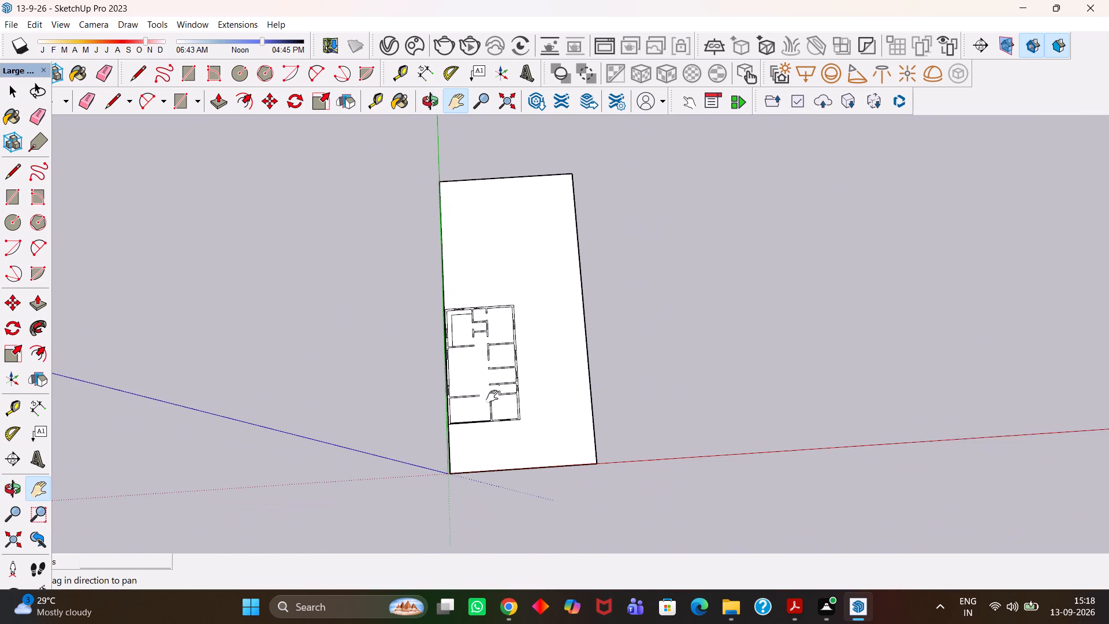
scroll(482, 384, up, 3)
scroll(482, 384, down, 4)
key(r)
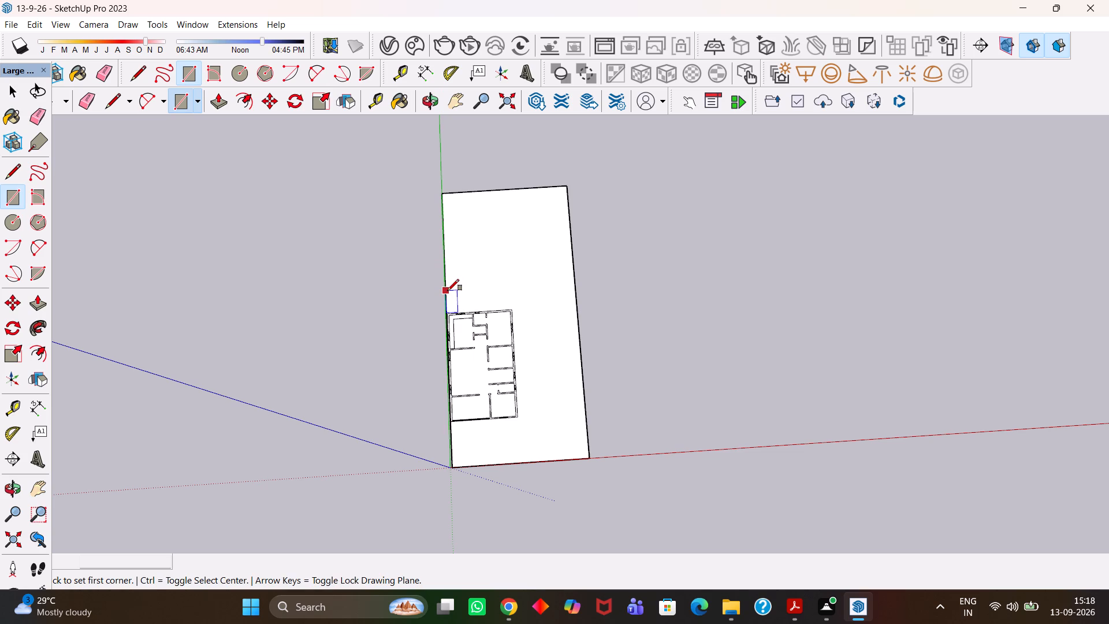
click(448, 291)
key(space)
Copy the whole plot outline with its floor plan about 78' along the red axis, beside the original.
scroll(520, 344, down, 4)
drag(628, 213, 599, 256)
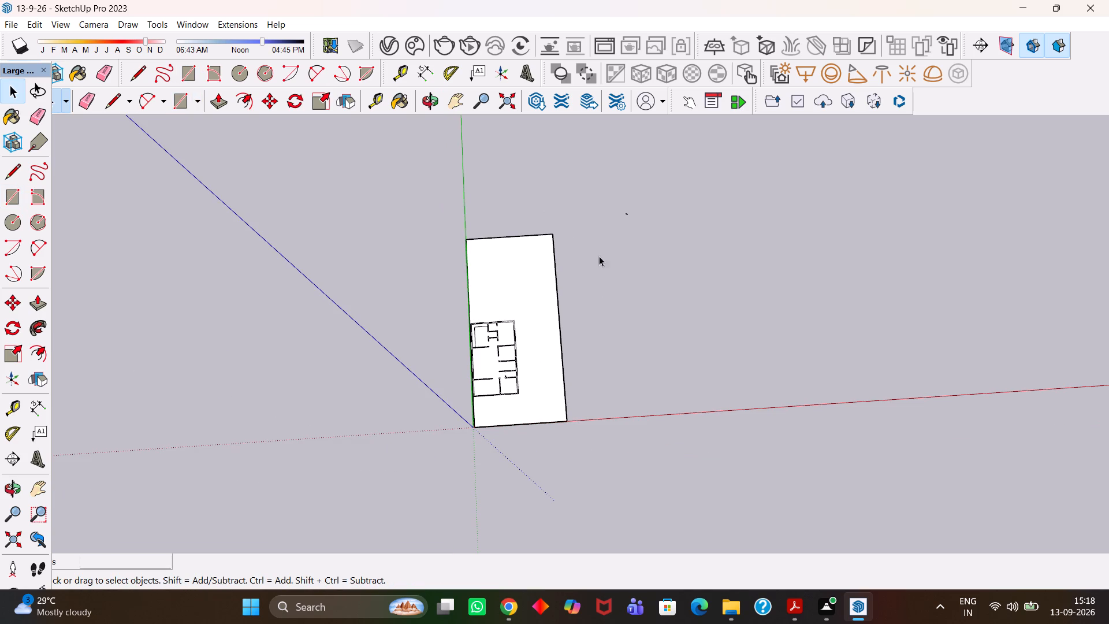
drag(599, 256, 435, 538)
scroll(451, 459, up, 2)
key(m)
click(481, 421)
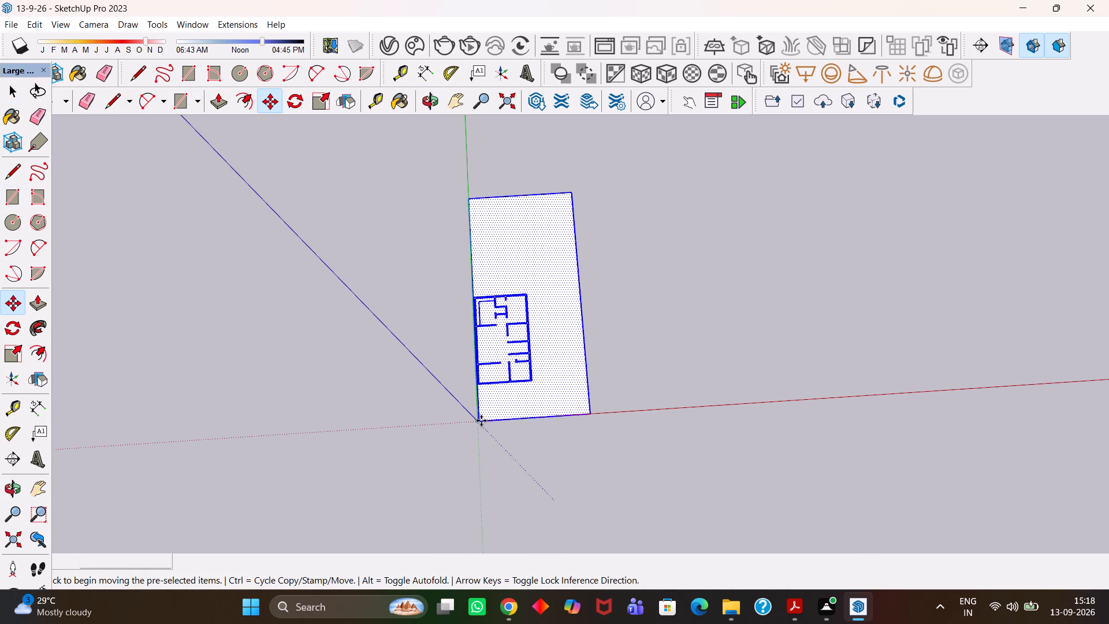
click(622, 408)
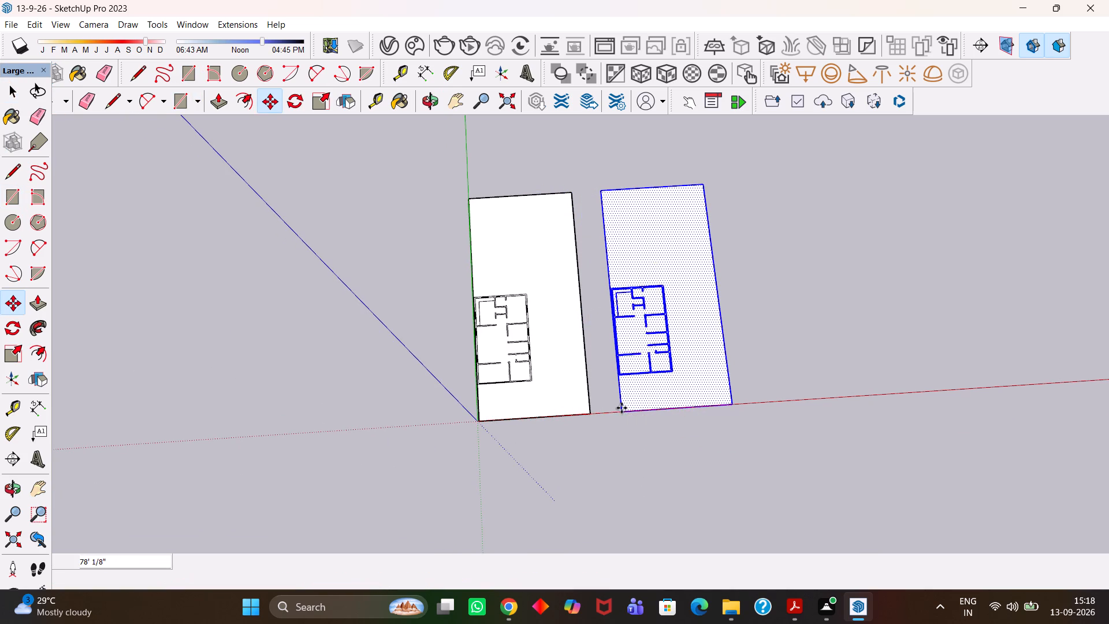
key(h)
scroll(608, 398, up, 8)
key(h)
drag(846, 257, 710, 326)
scroll(585, 388, up, 3)
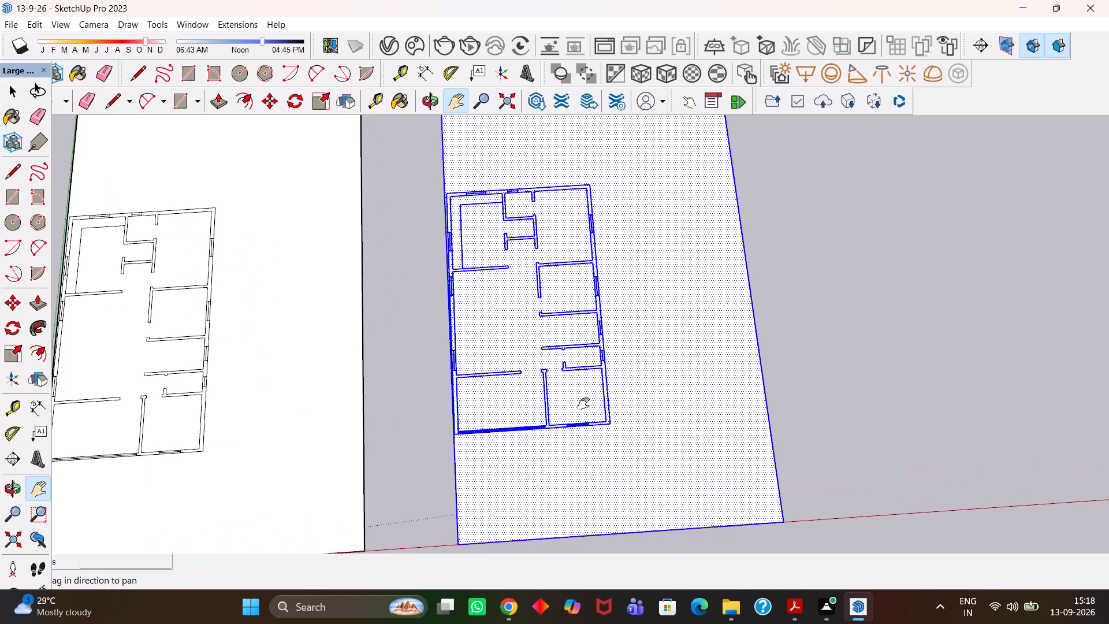
middle_drag(583, 404, 553, 393)
key(space)
click(896, 352)
Examine the copied floor plan's rooms, walls and window openings from its bottom wall to its top wall.
scroll(687, 394, up, 4)
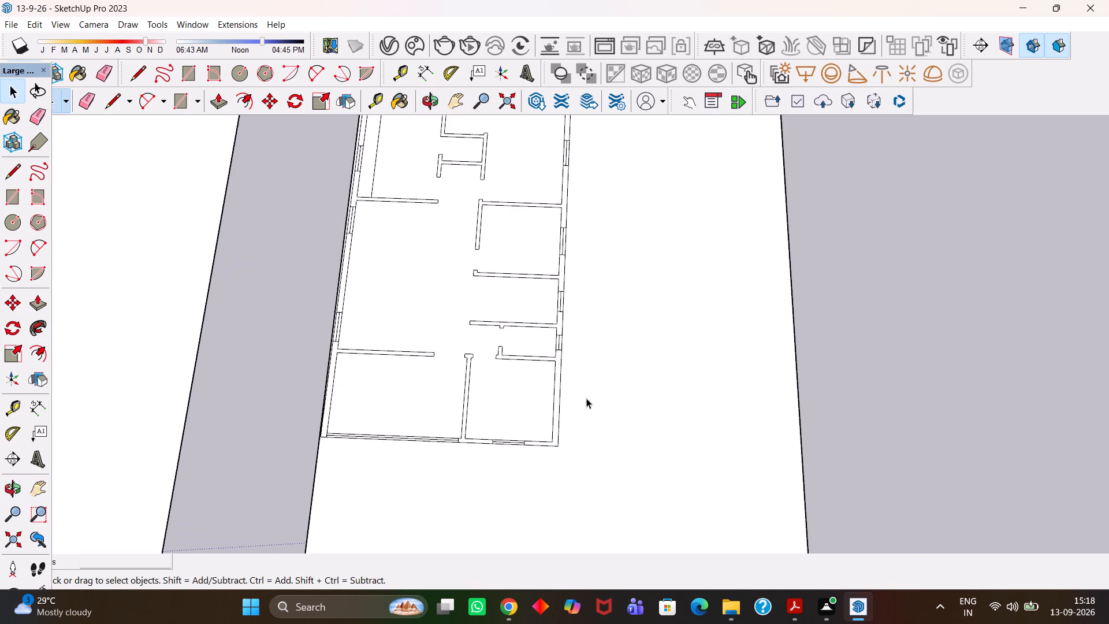
scroll(582, 396, down, 4)
key(h)
scroll(517, 396, up, 5)
middle_drag(508, 403, 531, 403)
scroll(531, 403, down, 6)
key(h)
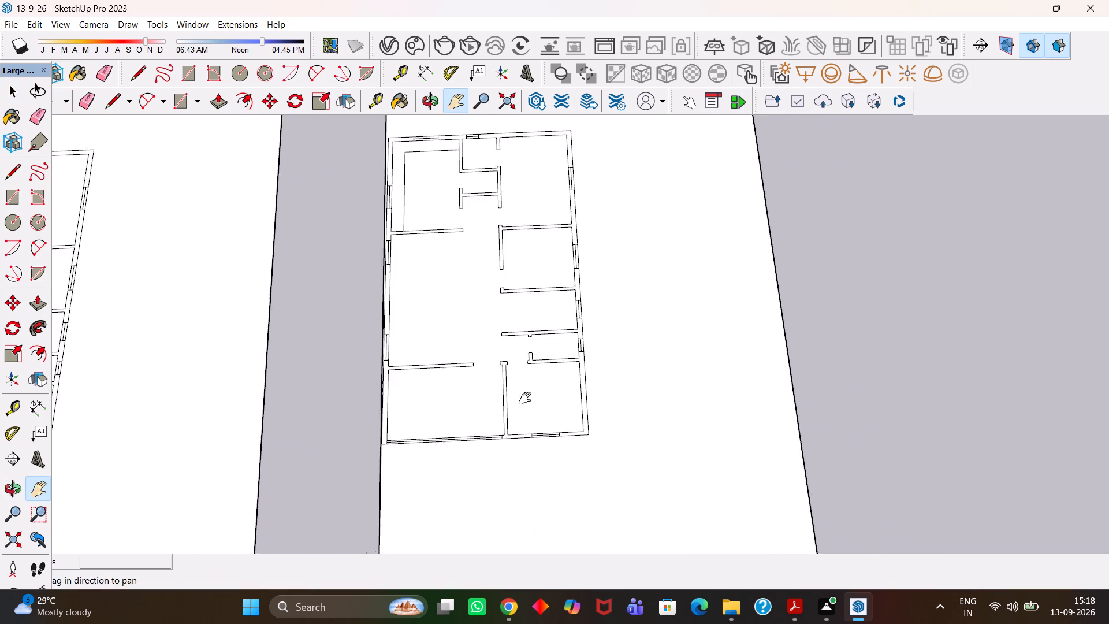
scroll(525, 398, down, 2)
drag(530, 448, 595, 366)
scroll(515, 328, up, 5)
key(h)
scroll(515, 328, up, 5)
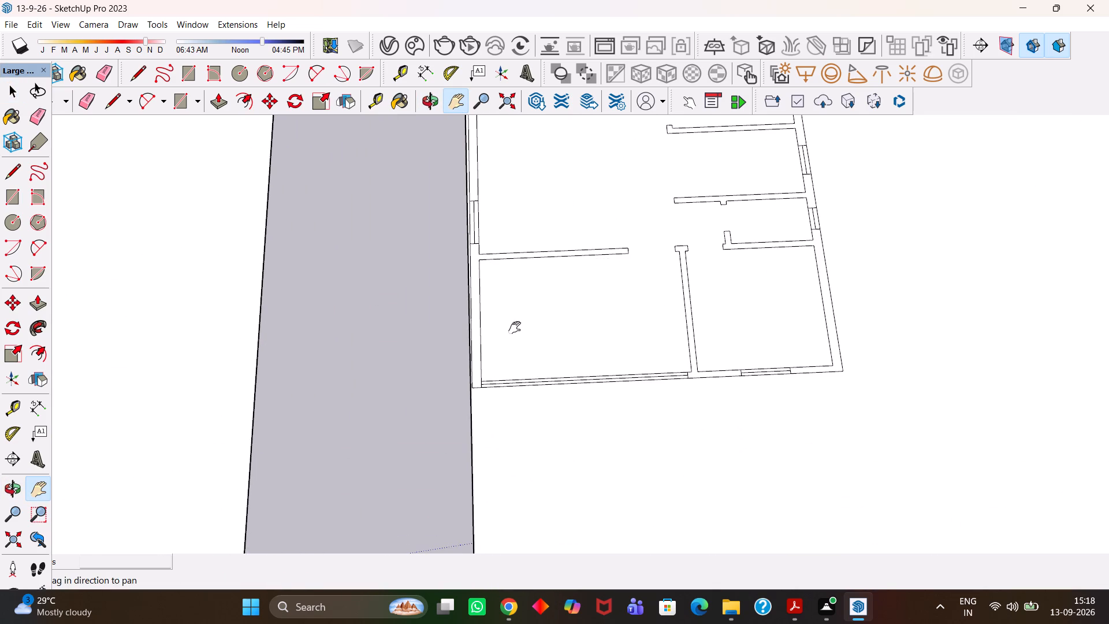
scroll(515, 328, up, 2)
scroll(515, 328, down, 9)
key(h)
drag(606, 283, 589, 413)
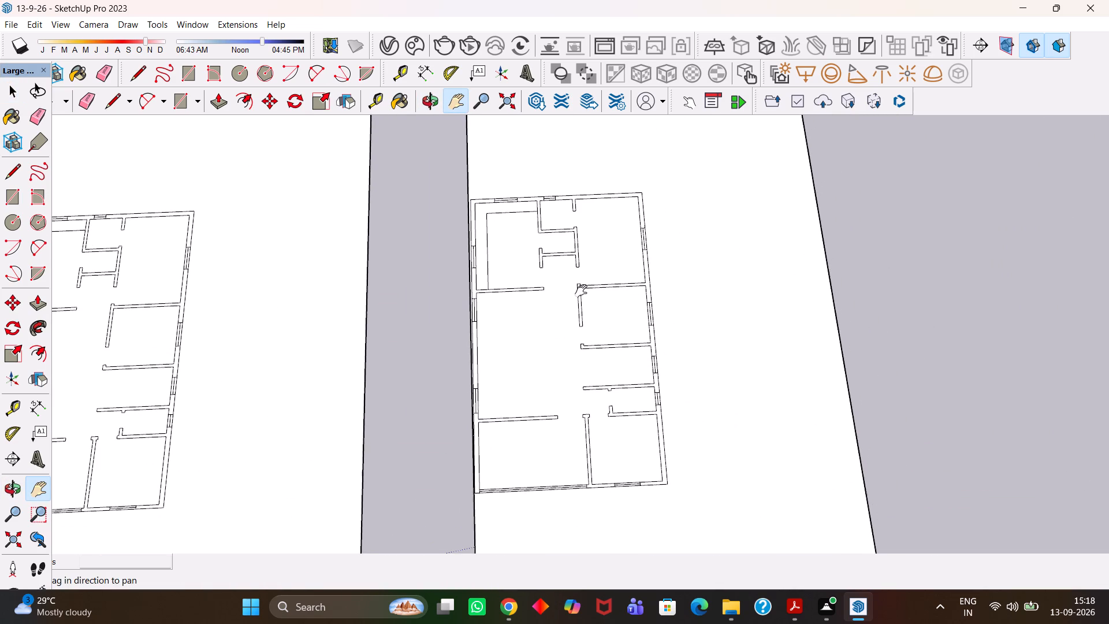
scroll(581, 291, down, 5)
scroll(547, 276, up, 12)
scroll(547, 276, down, 5)
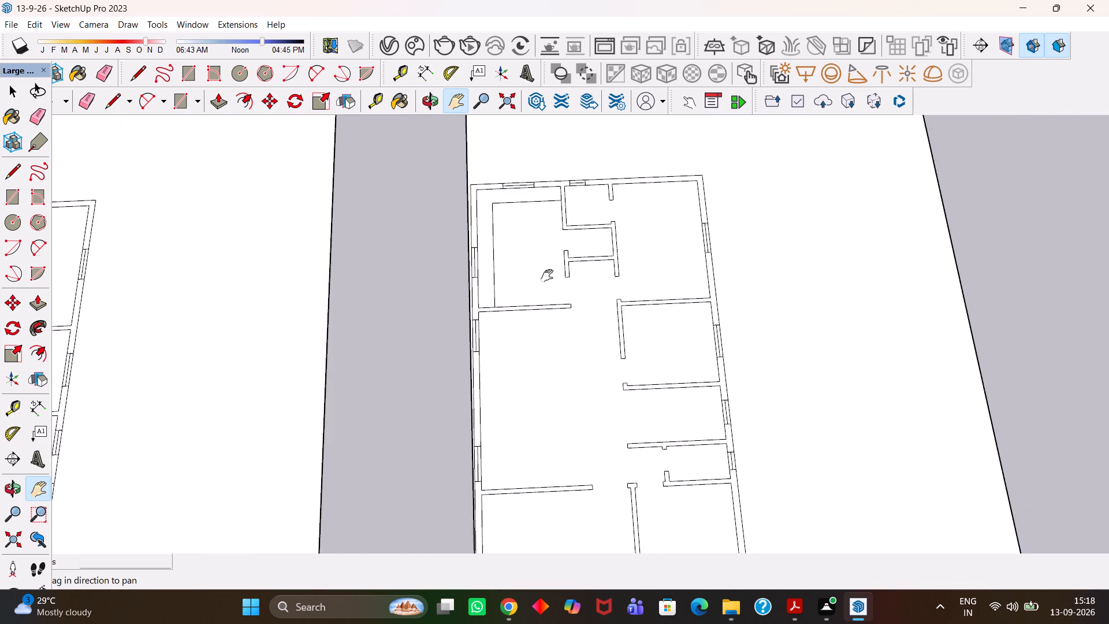
scroll(547, 276, down, 14)
scroll(606, 373, up, 4)
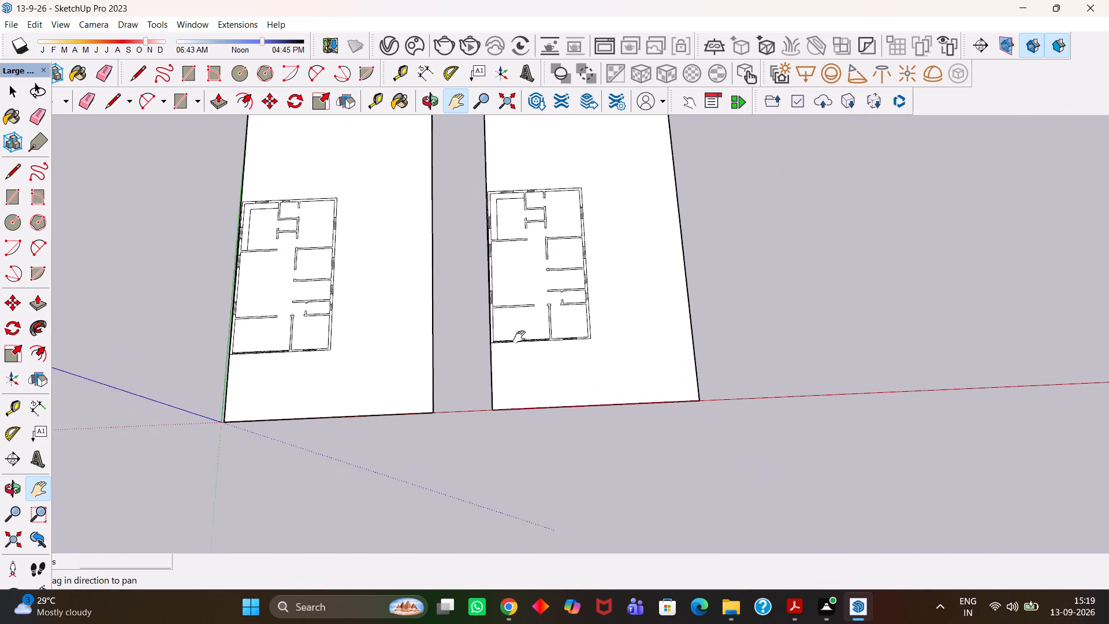
scroll(519, 337, up, 13)
scroll(526, 326, down, 4)
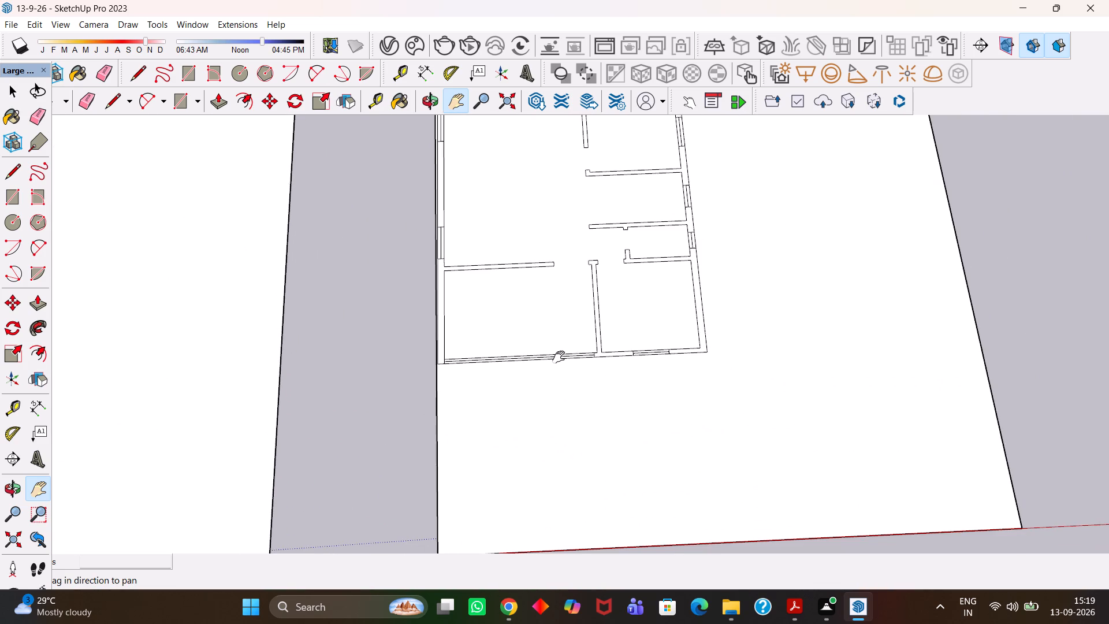
scroll(559, 357, up, 3)
scroll(559, 357, down, 3)
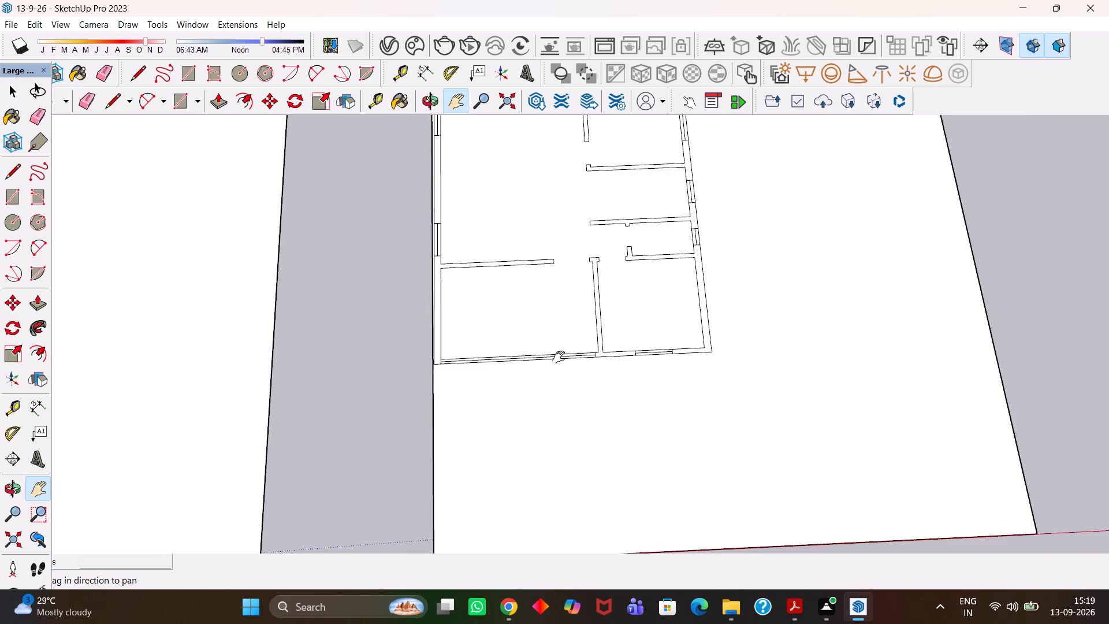
scroll(559, 357, down, 1)
scroll(559, 357, up, 6)
key(h)
drag(556, 346, 564, 409)
scroll(564, 410, down, 9)
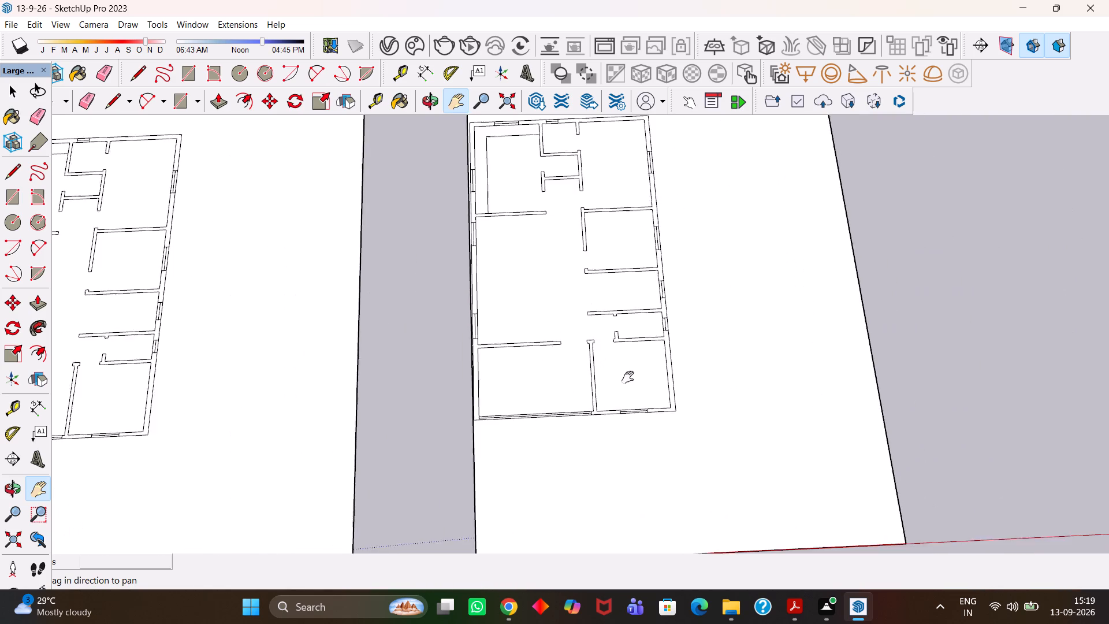
drag(628, 377, 573, 405)
scroll(565, 409, up, 5)
scroll(565, 409, down, 6)
drag(543, 326, 552, 447)
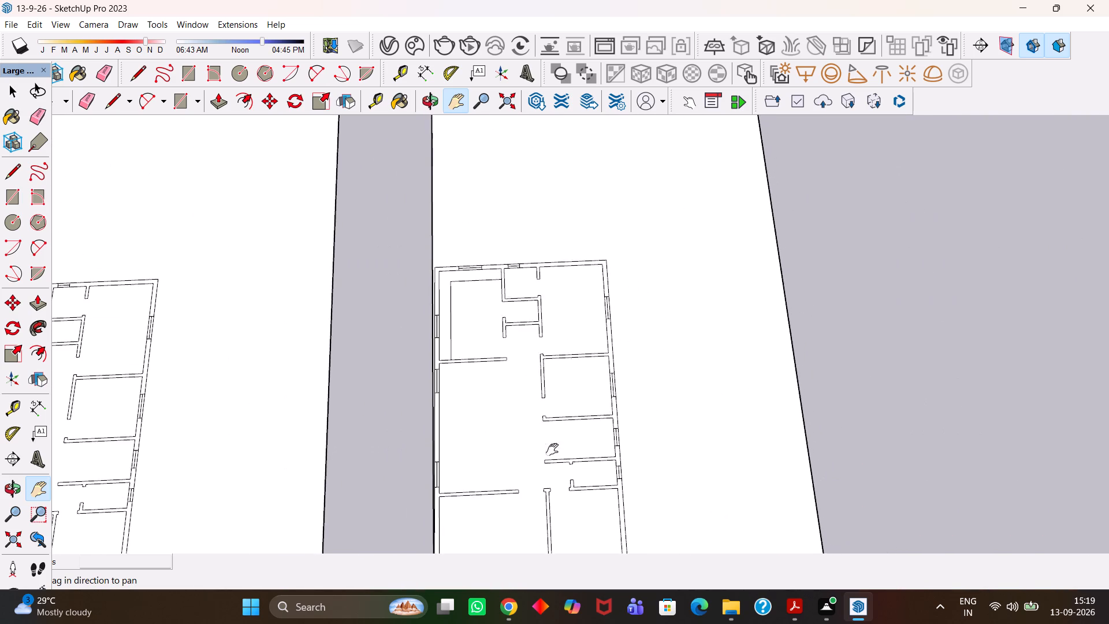
scroll(531, 418, up, 4)
scroll(530, 418, down, 4)
drag(538, 456, 535, 339)
Examine the copied plan's bottom exterior wall, especially the long window strip along the bottom-left room.
scroll(507, 474, up, 4)
scroll(469, 445, up, 4)
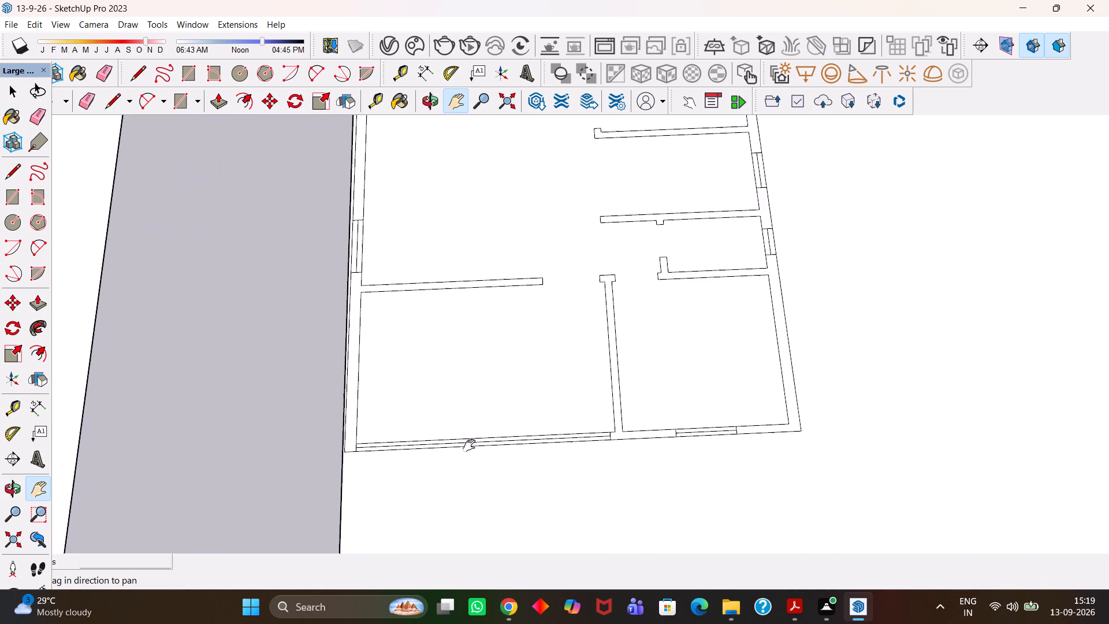
scroll(469, 444, up, 4)
scroll(472, 444, down, 4)
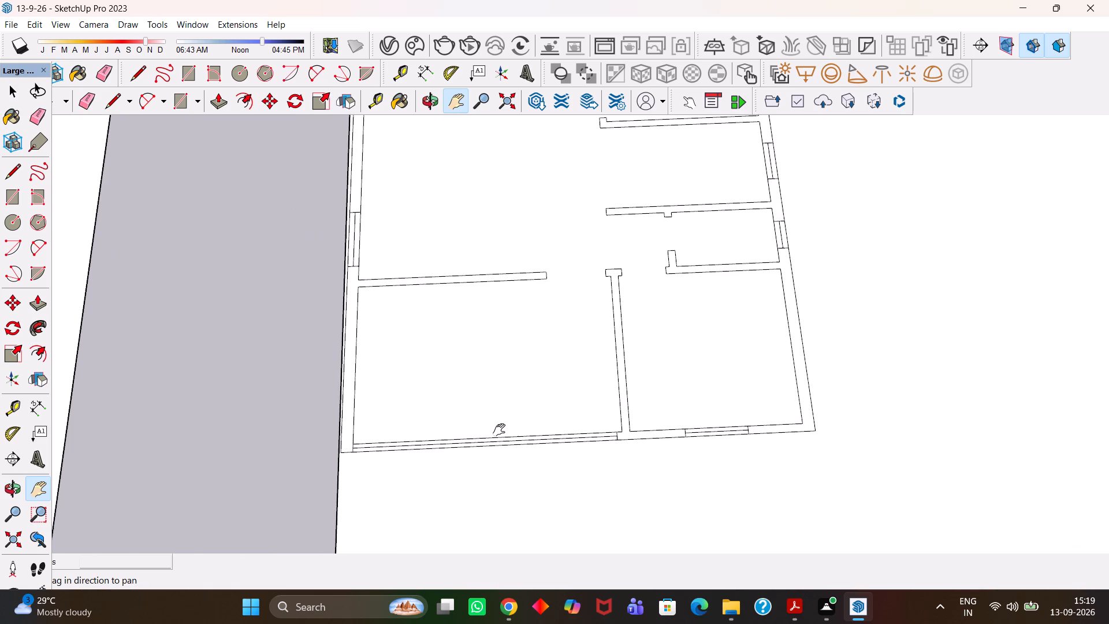
scroll(499, 430, down, 4)
scroll(503, 430, up, 6)
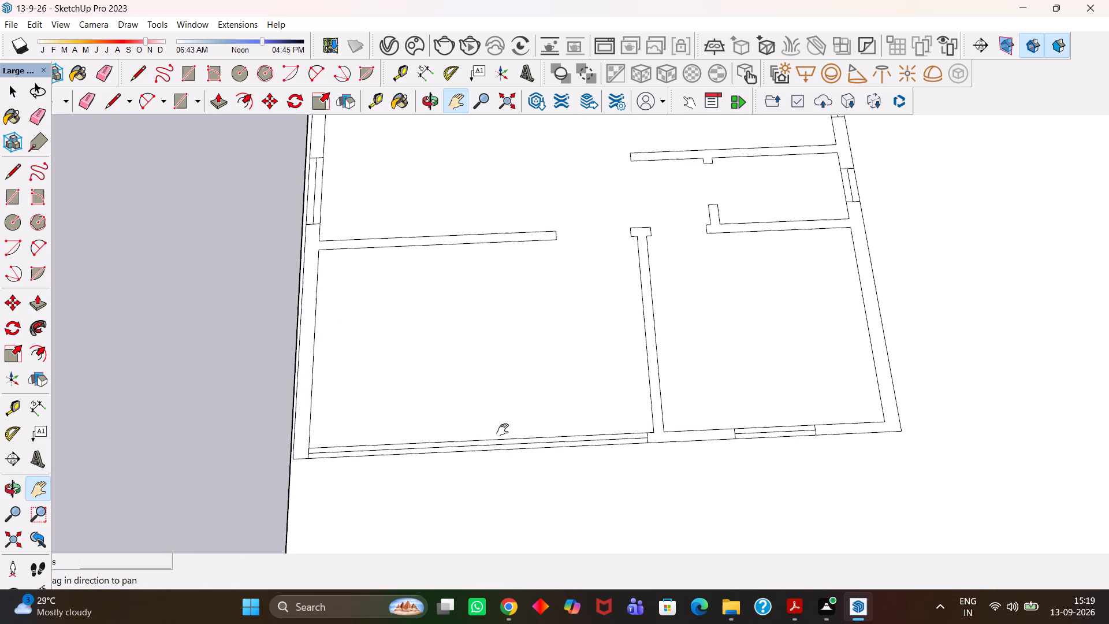
scroll(503, 430, down, 9)
key(h)
scroll(504, 430, up, 4)
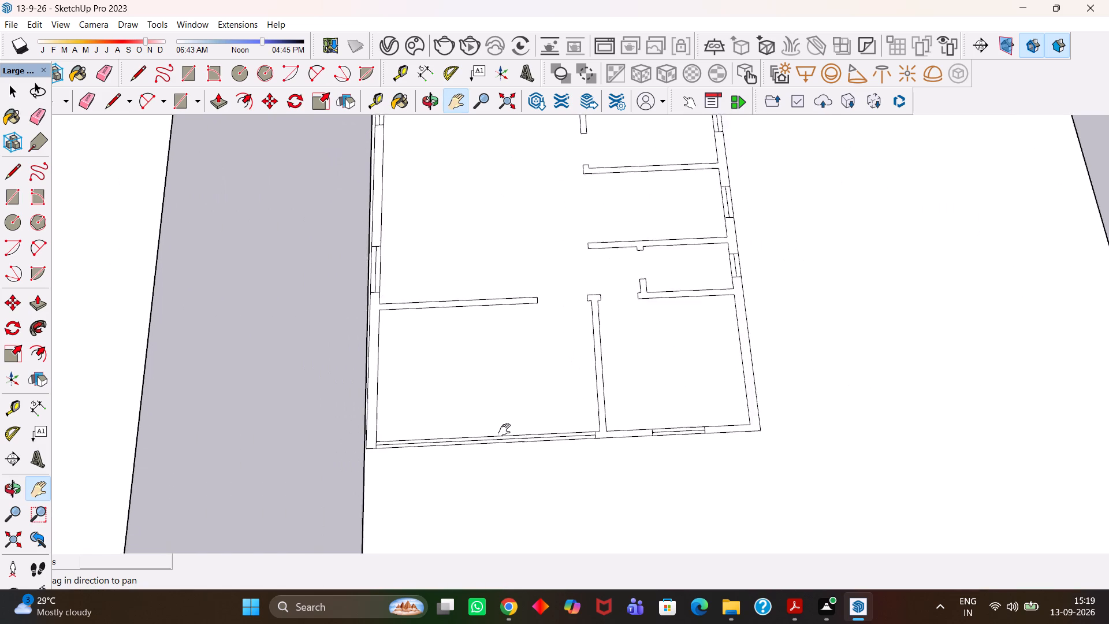
scroll(504, 430, up, 9)
scroll(504, 430, down, 5)
drag(504, 429, 528, 434)
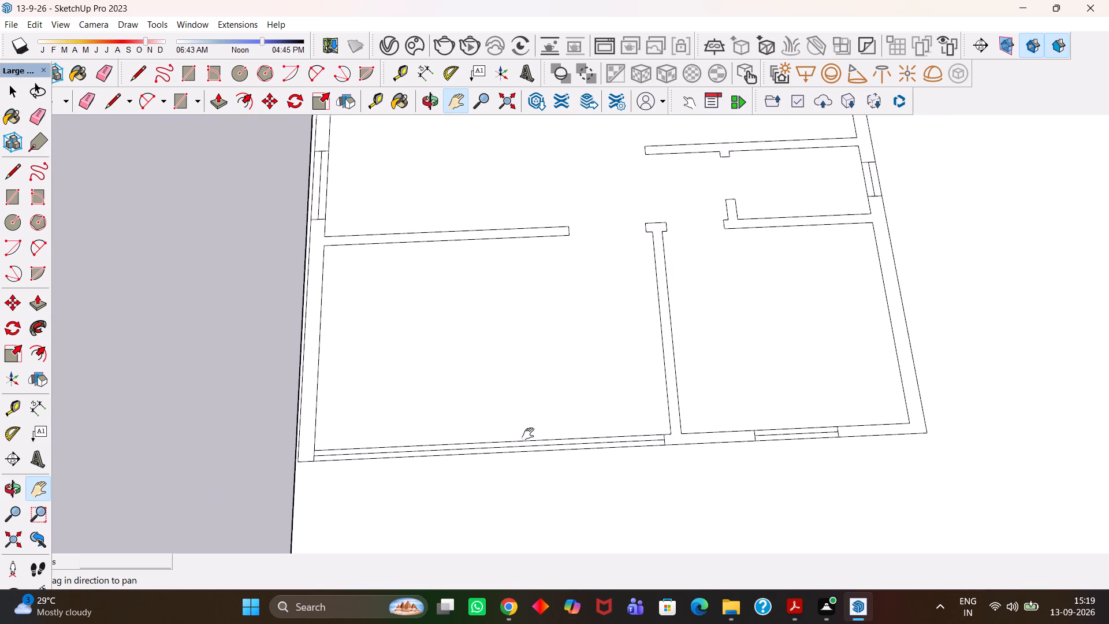
drag(528, 434, 535, 437)
scroll(535, 437, up, 7)
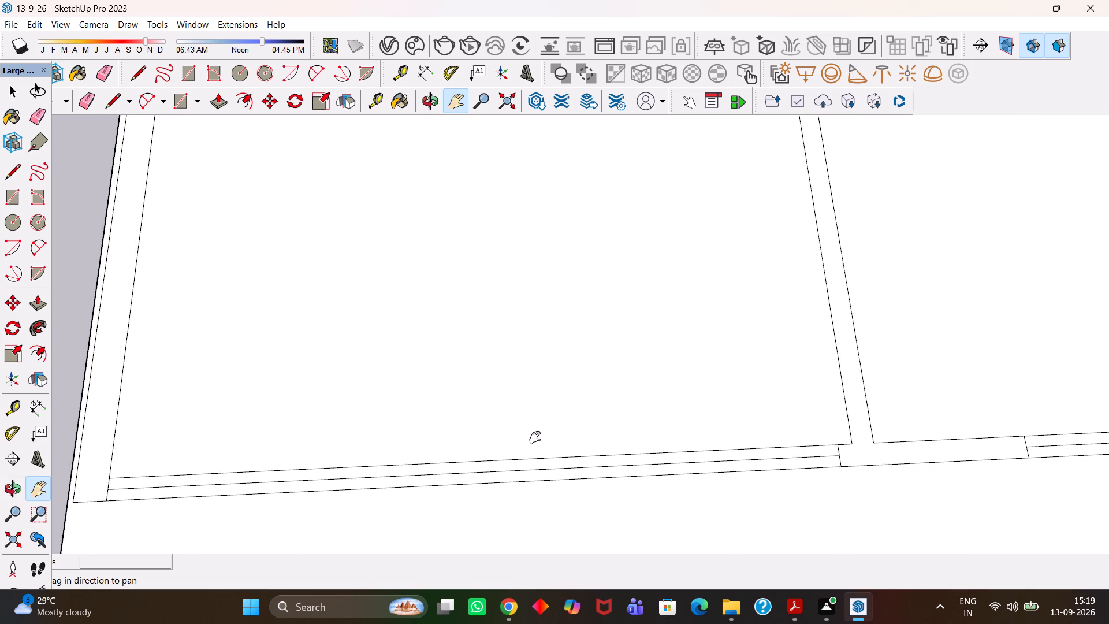
scroll(535, 437, up, 5)
scroll(535, 437, down, 2)
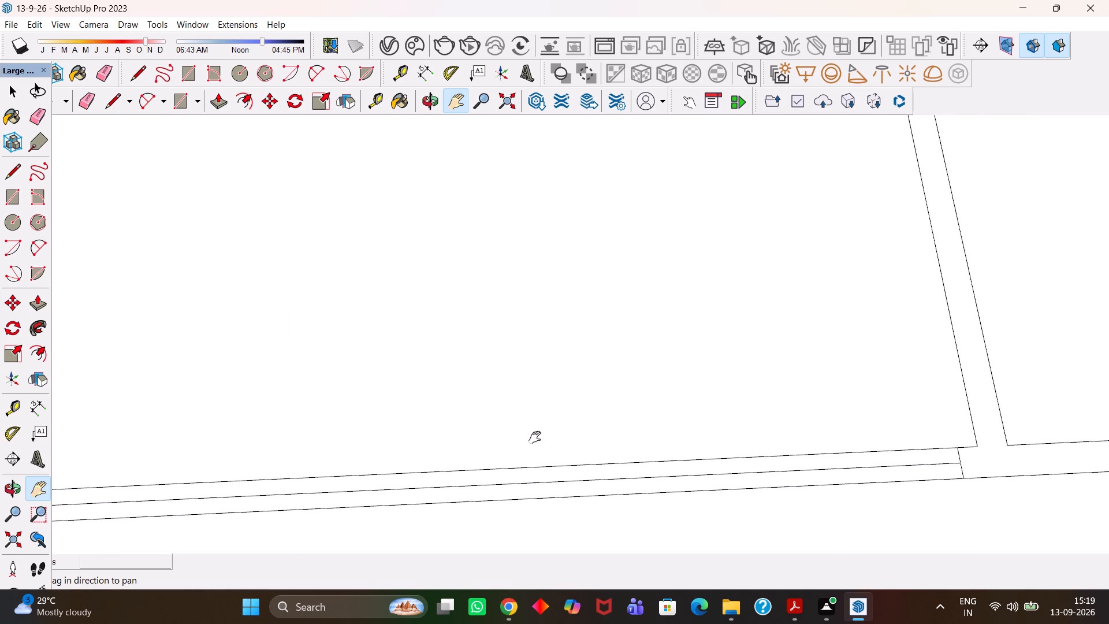
scroll(535, 437, down, 5)
scroll(535, 437, up, 5)
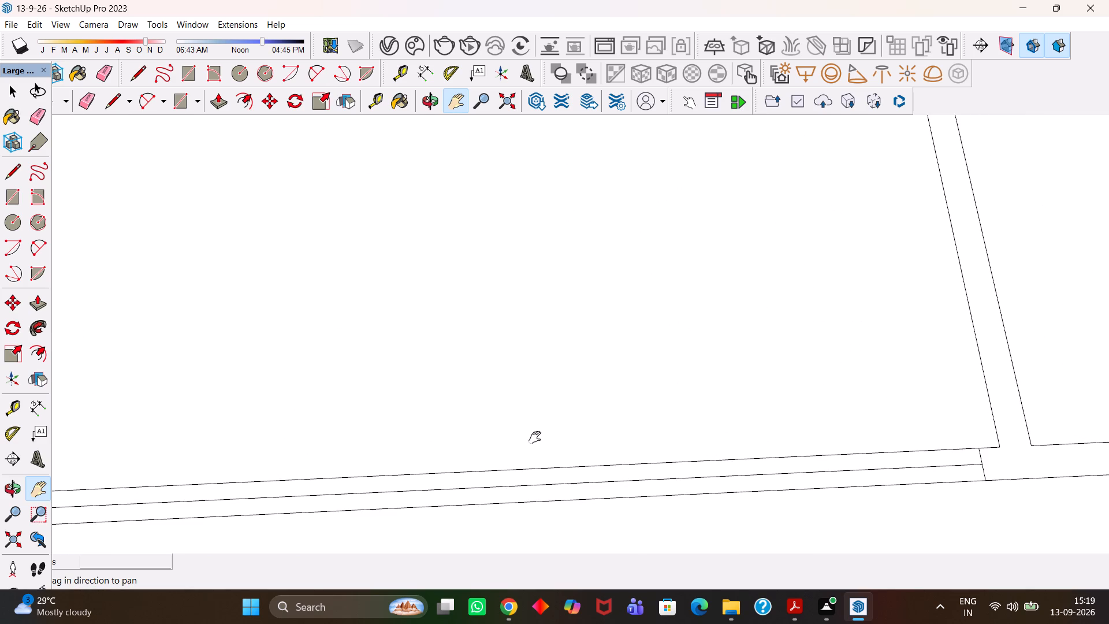
scroll(535, 437, up, 3)
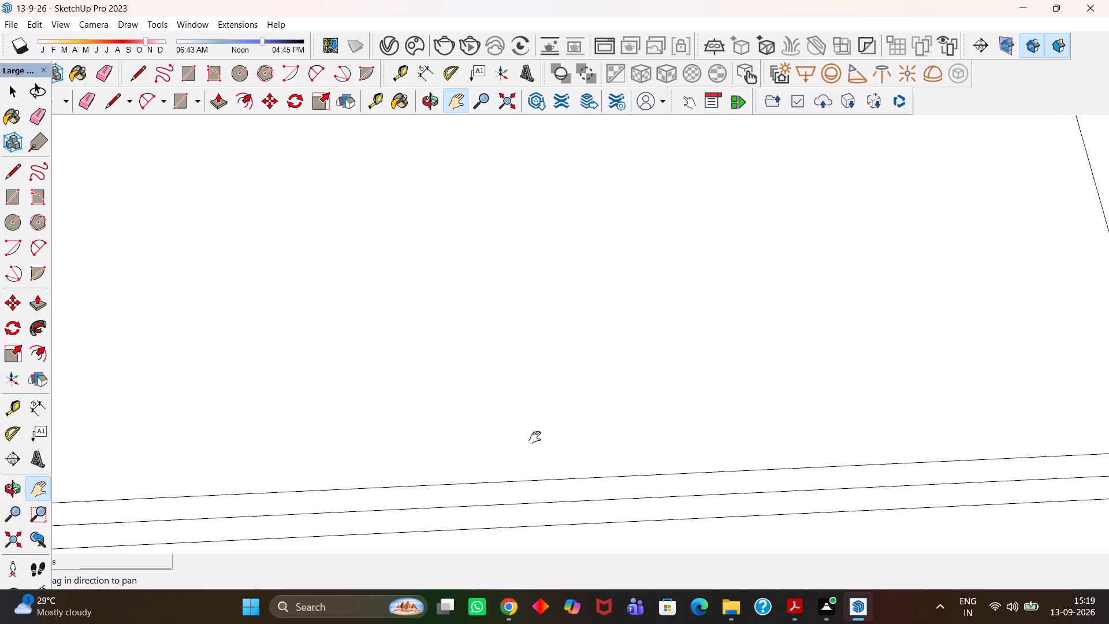
scroll(535, 437, up, 4)
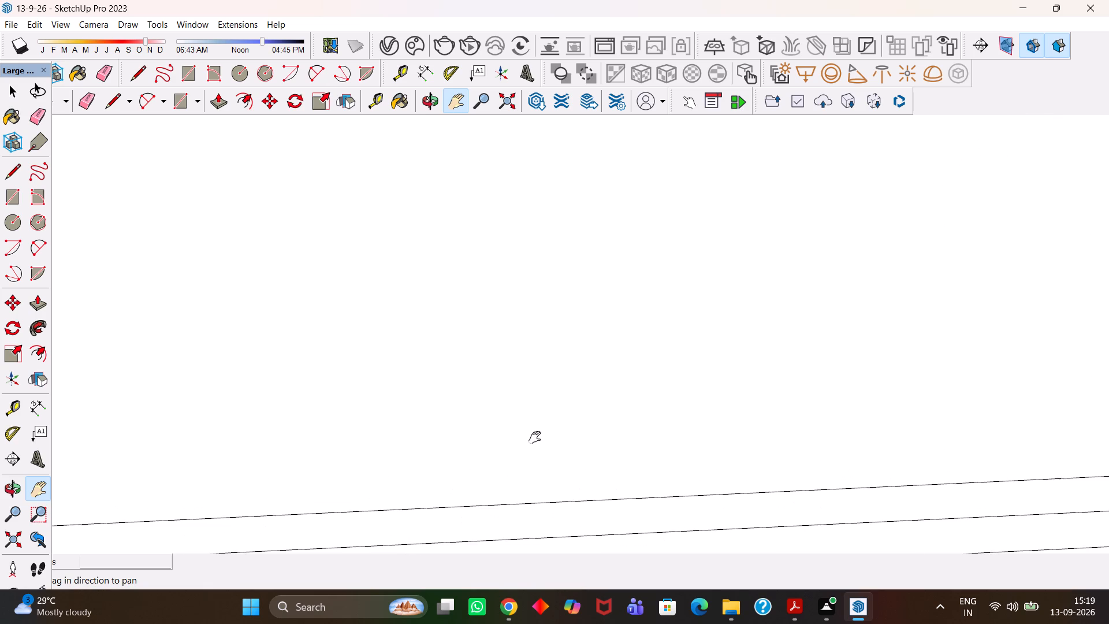
scroll(535, 437, down, 14)
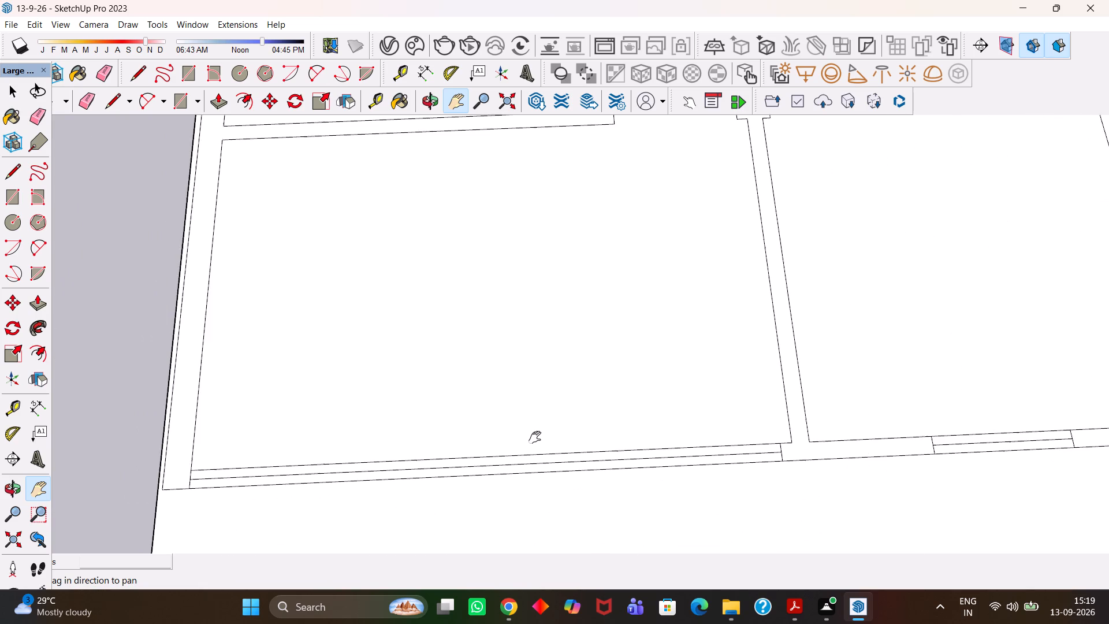
scroll(535, 437, down, 12)
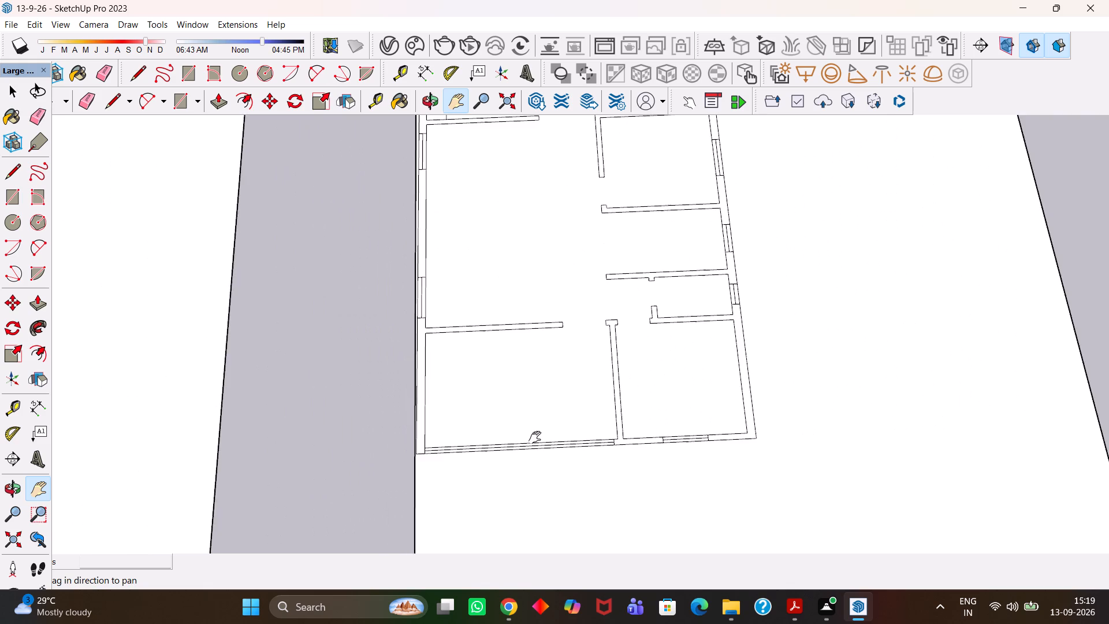
Move the copied plot's left boundary edge about 17' 3 3/8" along the red axis onto the original plot's right edge.
scroll(535, 437, down, 11)
drag(567, 478, 602, 435)
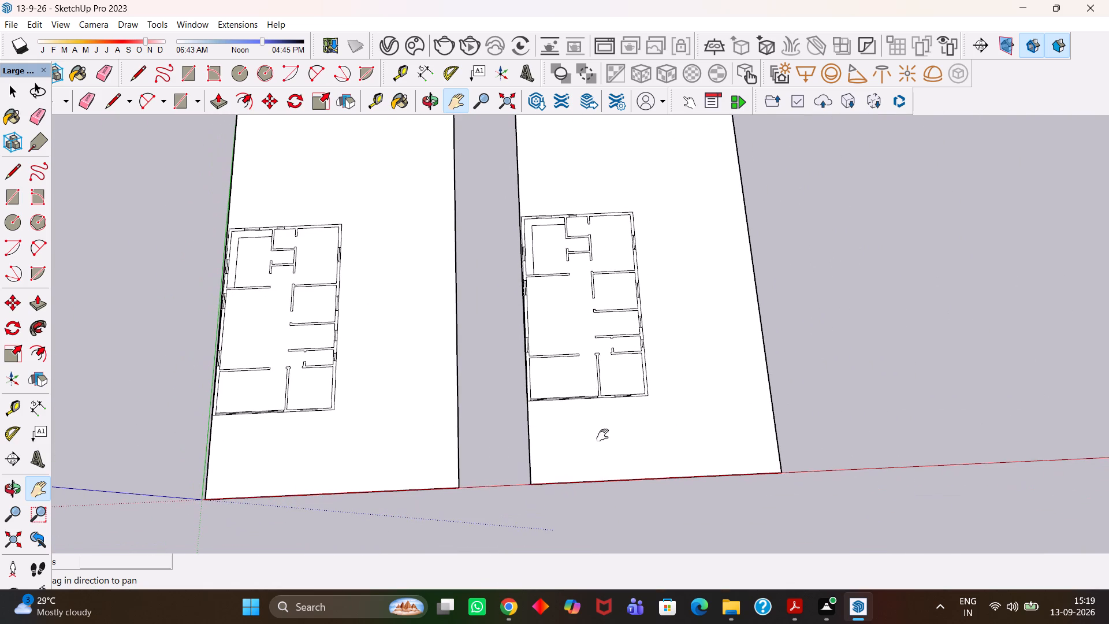
scroll(556, 476, up, 6)
key(space)
click(519, 479)
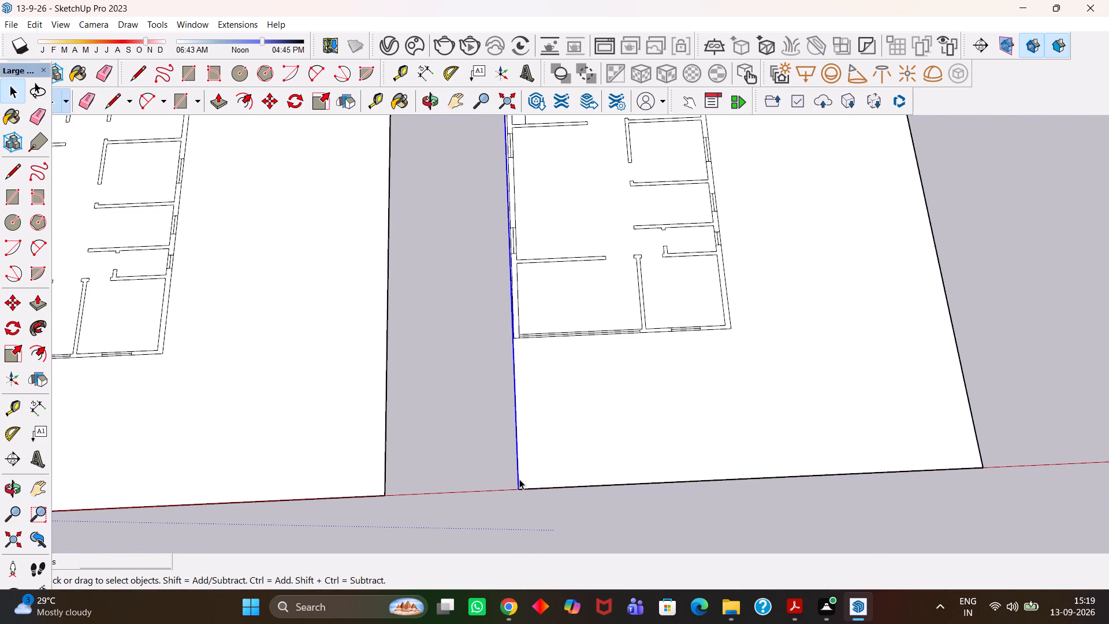
scroll(518, 479, up, 3)
key(m)
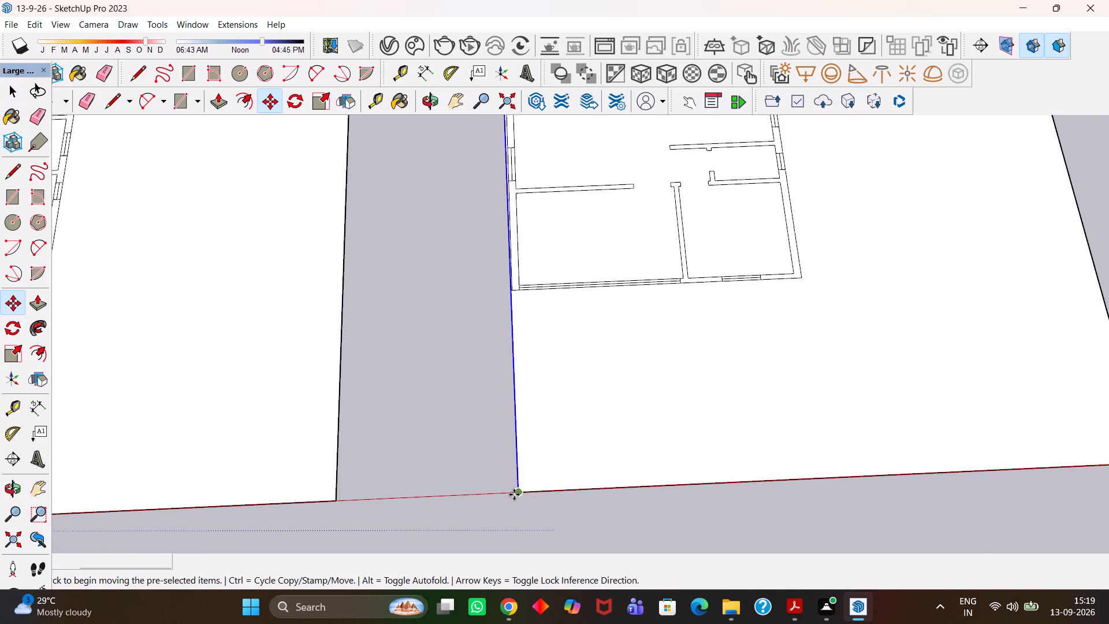
click(519, 492)
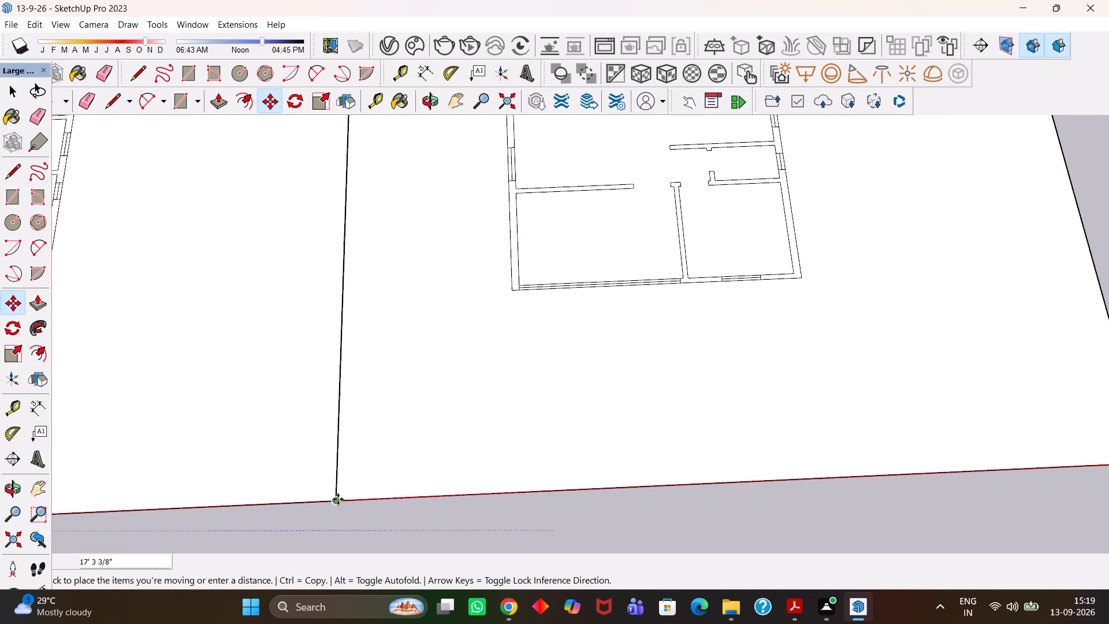
click(338, 499)
key(h)
scroll(423, 470, down, 11)
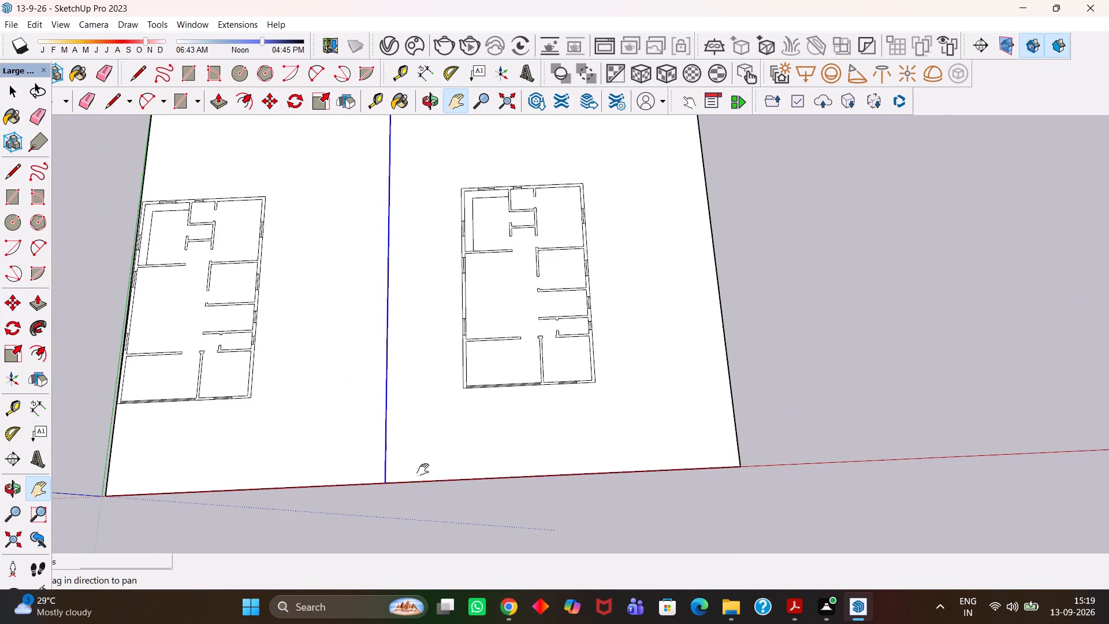
scroll(423, 470, down, 7)
key(space)
click(638, 387)
Examine the copied floor plan on the adjoining plot, closing in on its lower rooms and internal walls.
scroll(471, 392, up, 9)
key(h)
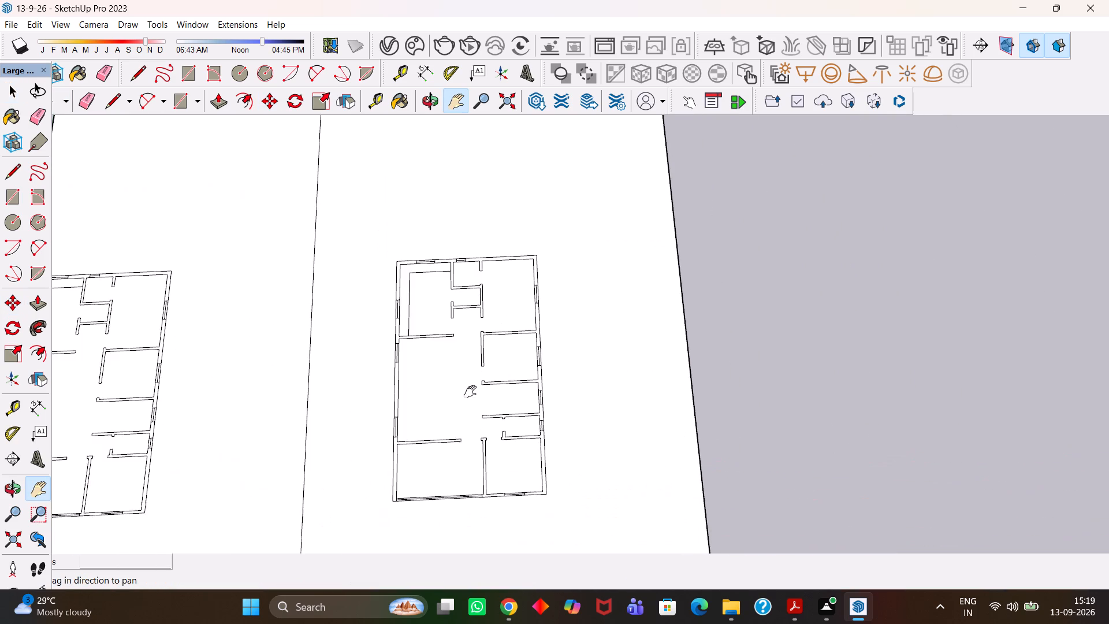
drag(486, 417, 489, 391)
scroll(489, 391, up, 3)
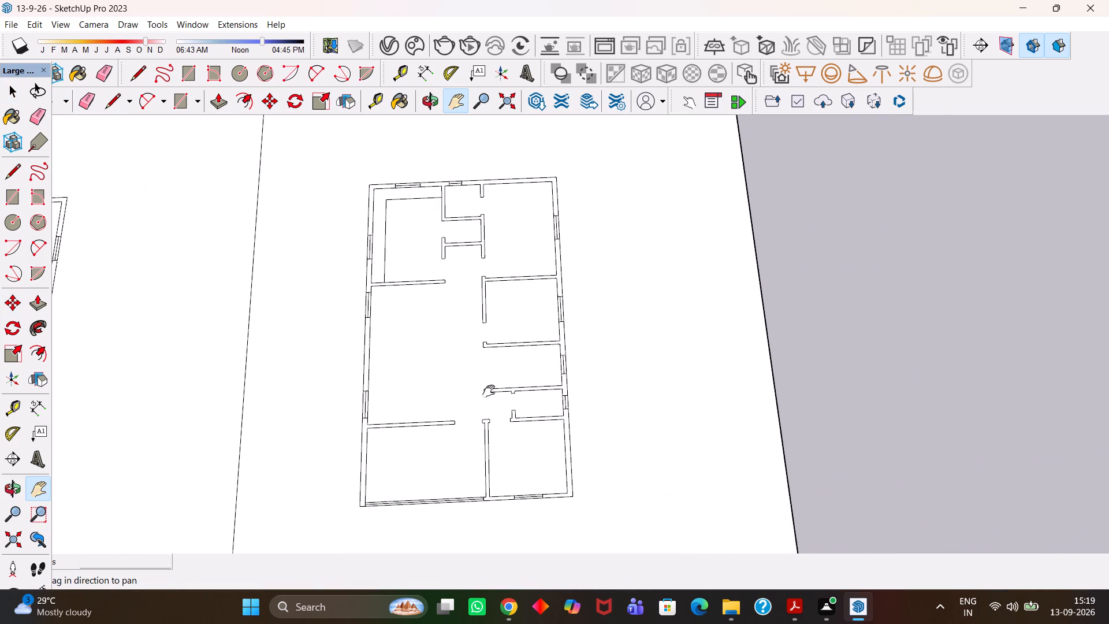
scroll(489, 391, up, 4)
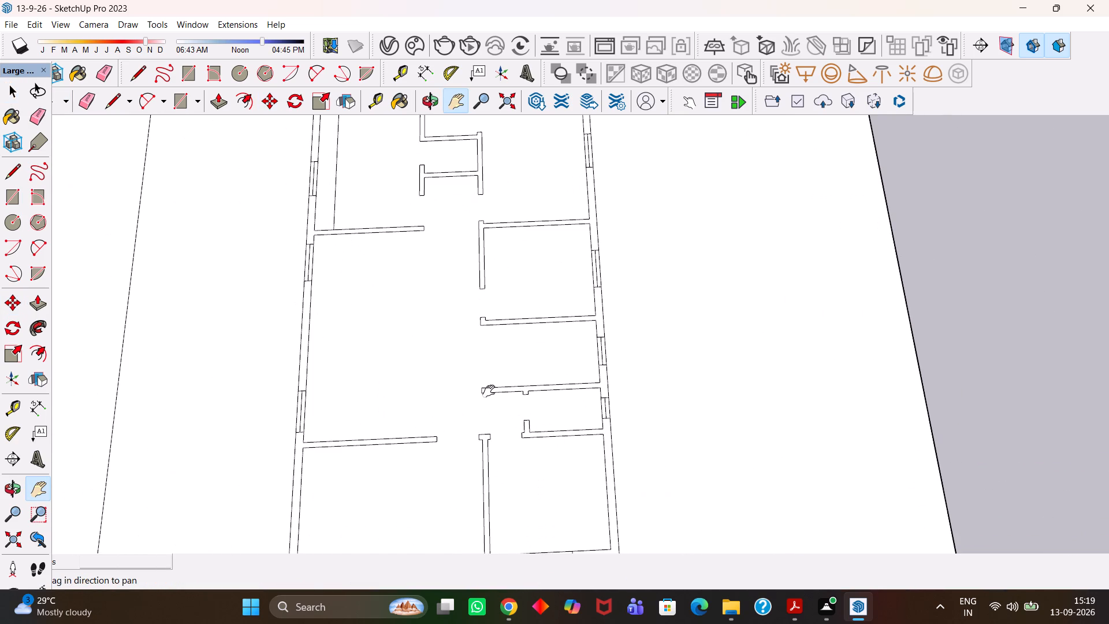
scroll(489, 391, down, 4)
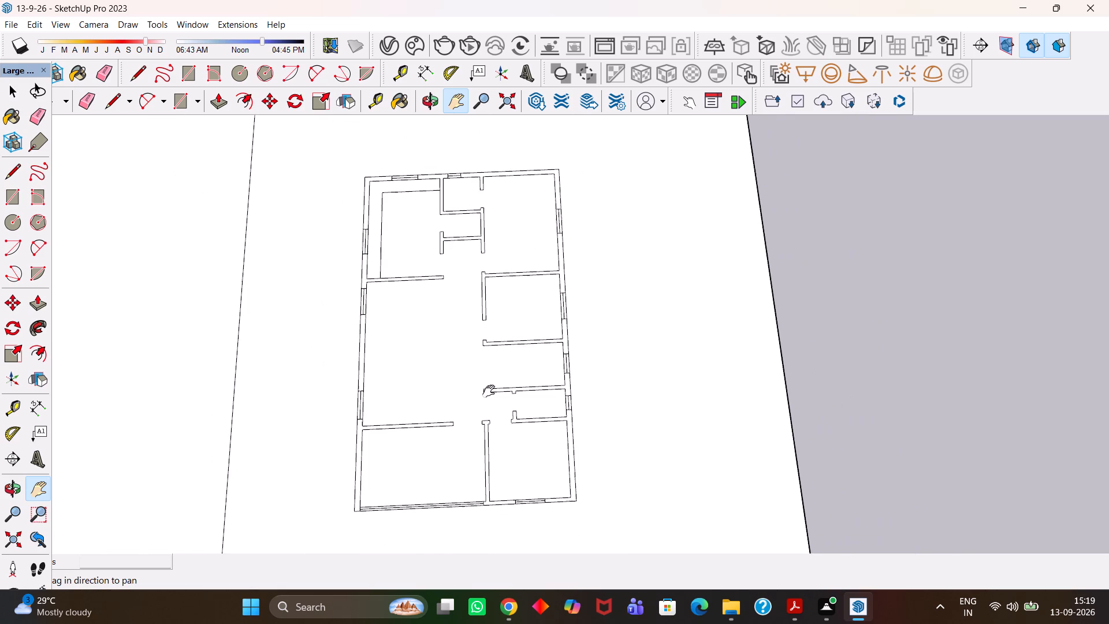
scroll(486, 399, up, 3)
drag(500, 442, 496, 415)
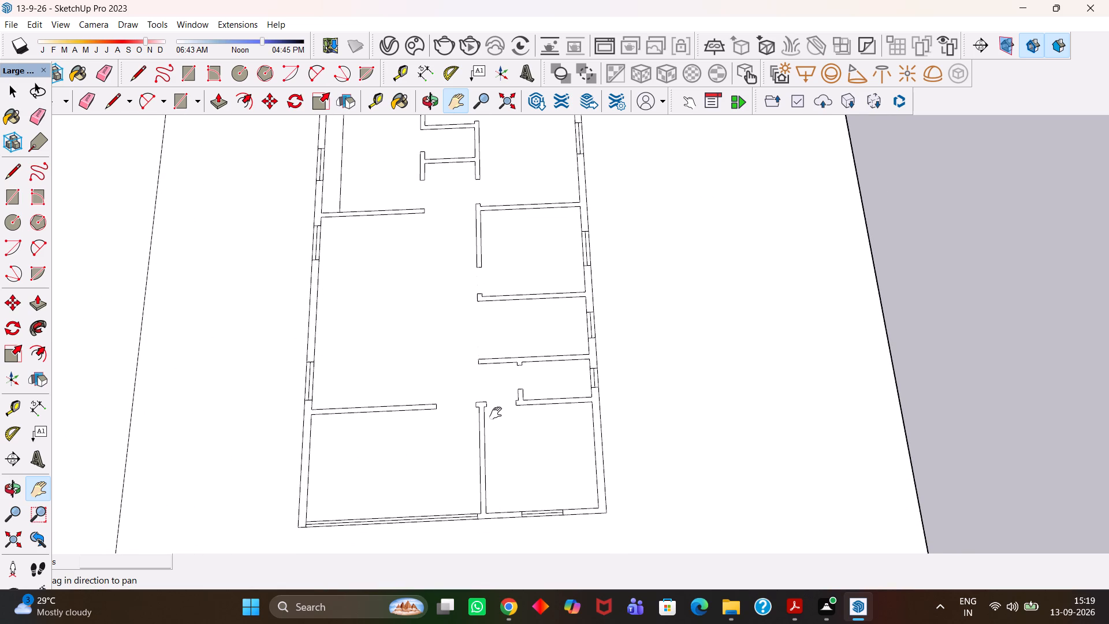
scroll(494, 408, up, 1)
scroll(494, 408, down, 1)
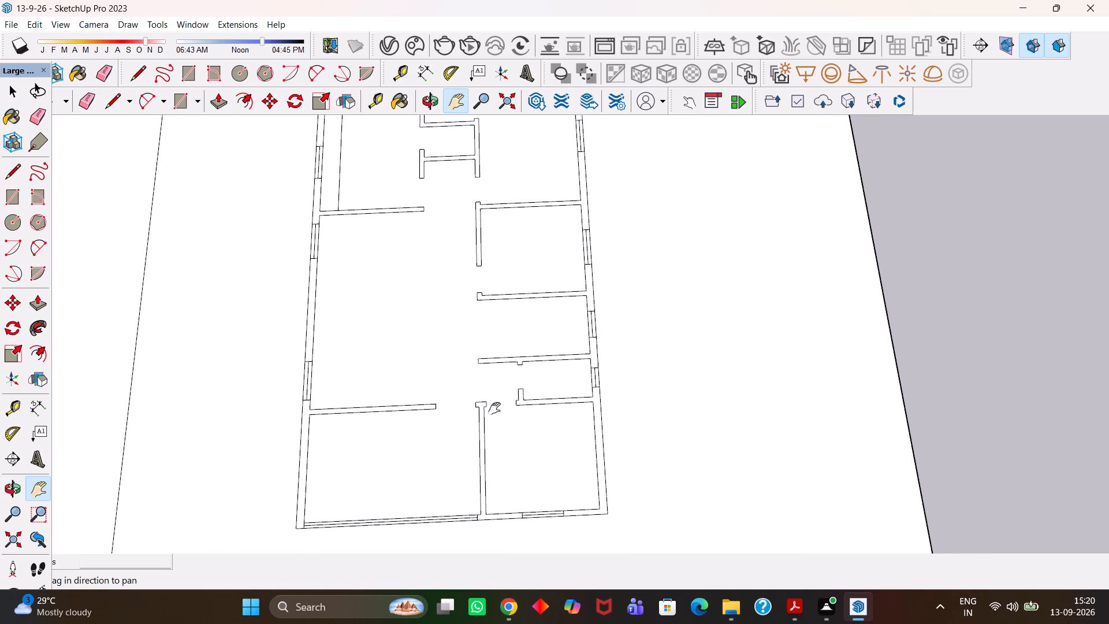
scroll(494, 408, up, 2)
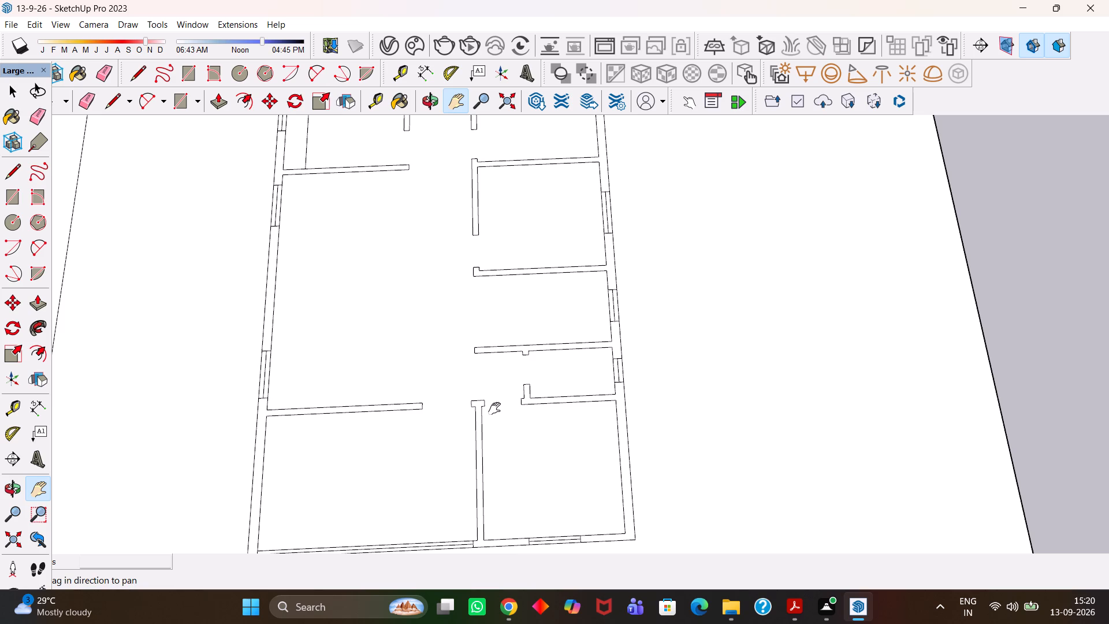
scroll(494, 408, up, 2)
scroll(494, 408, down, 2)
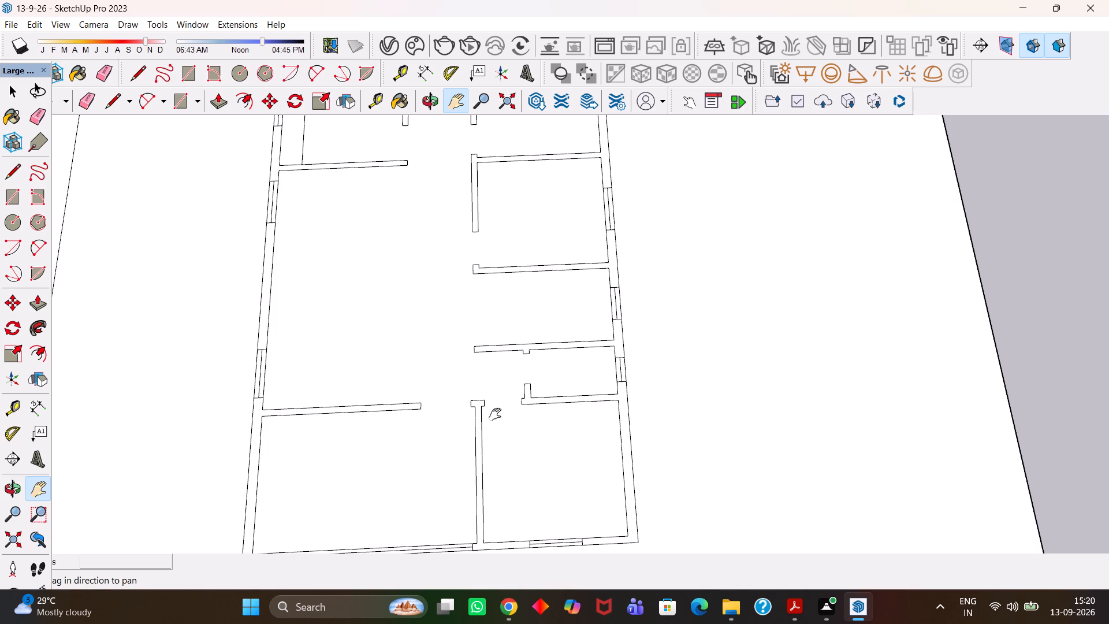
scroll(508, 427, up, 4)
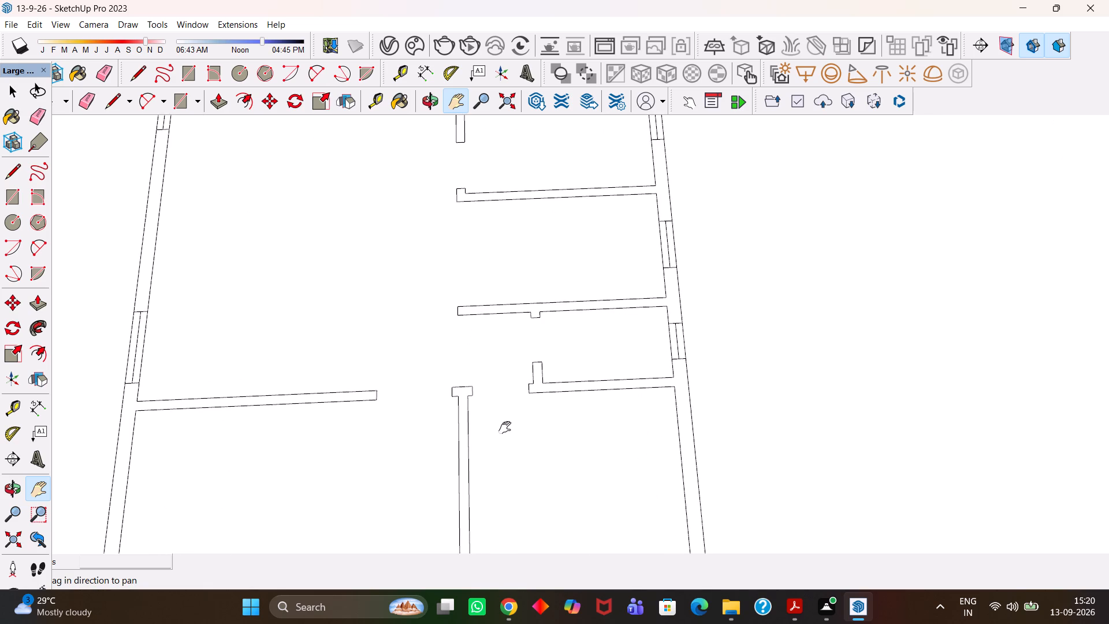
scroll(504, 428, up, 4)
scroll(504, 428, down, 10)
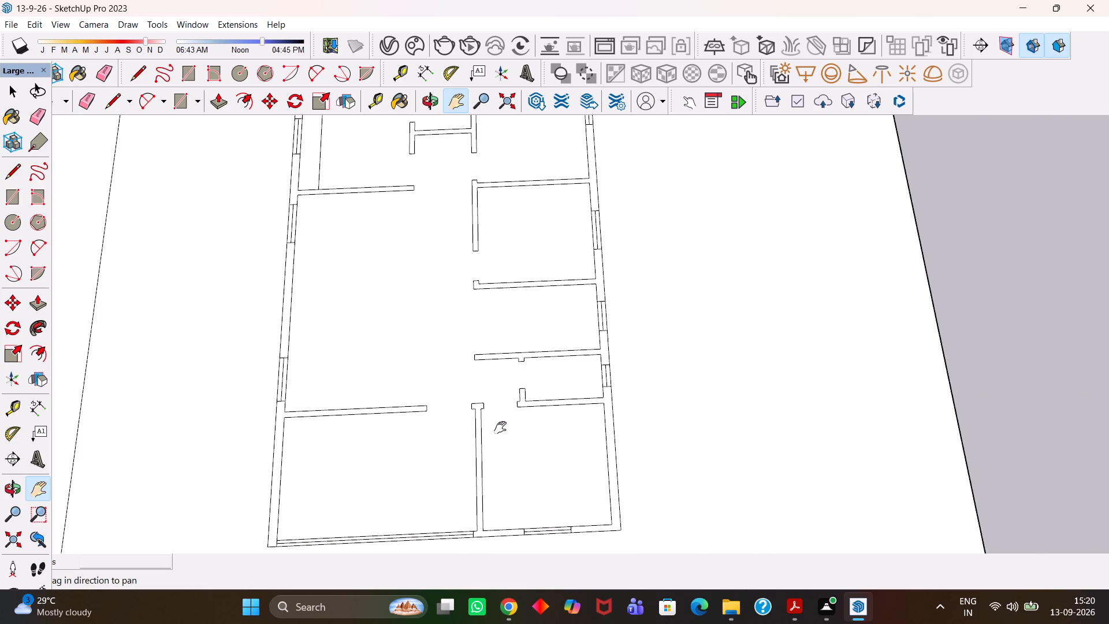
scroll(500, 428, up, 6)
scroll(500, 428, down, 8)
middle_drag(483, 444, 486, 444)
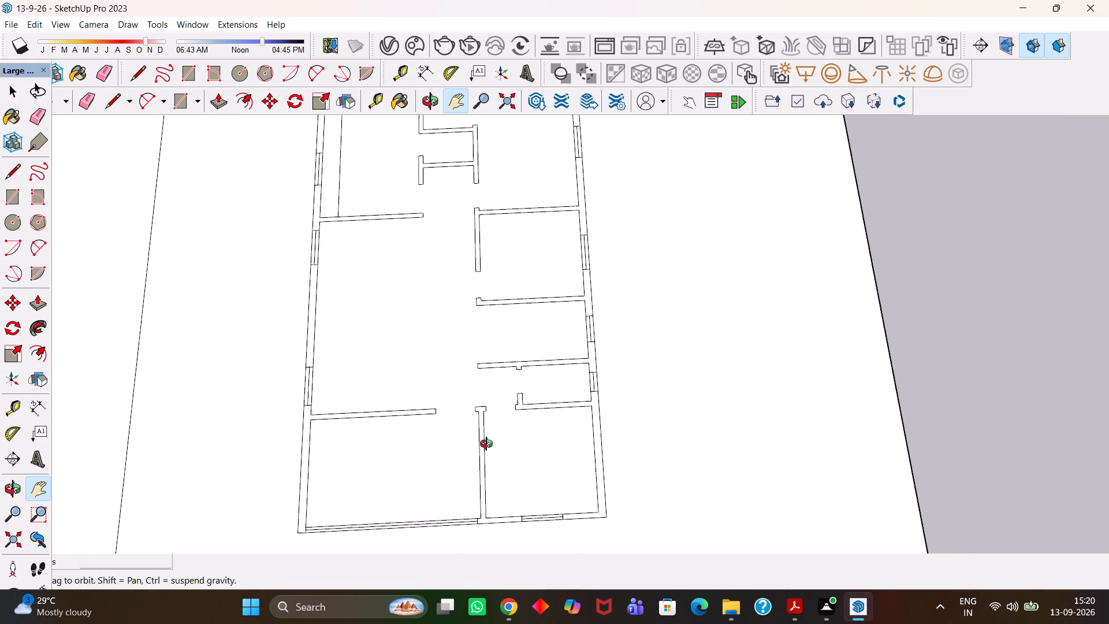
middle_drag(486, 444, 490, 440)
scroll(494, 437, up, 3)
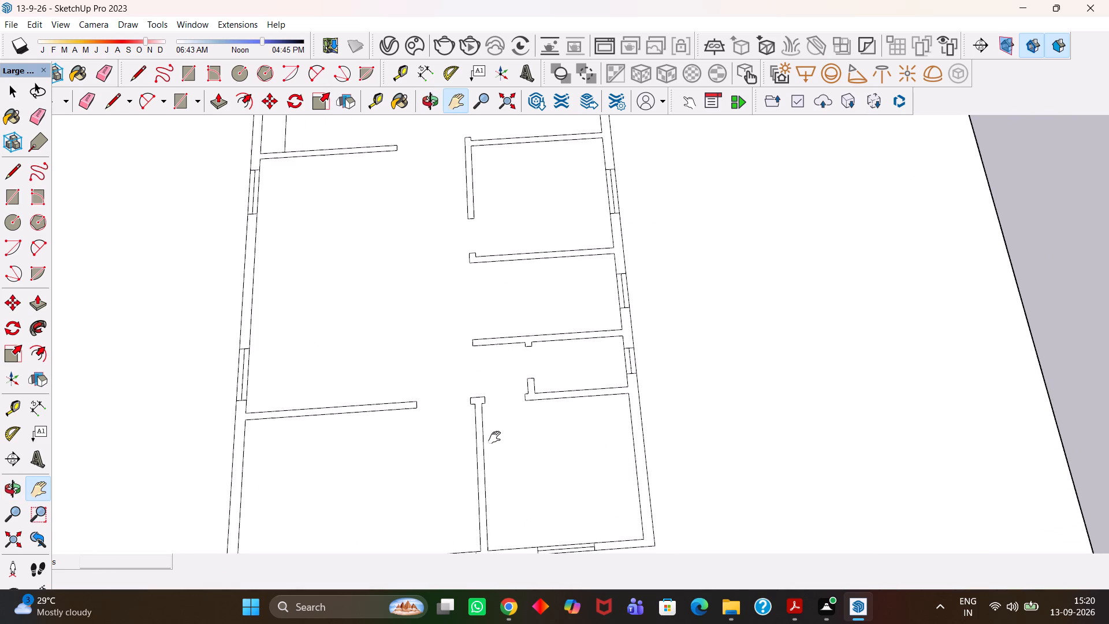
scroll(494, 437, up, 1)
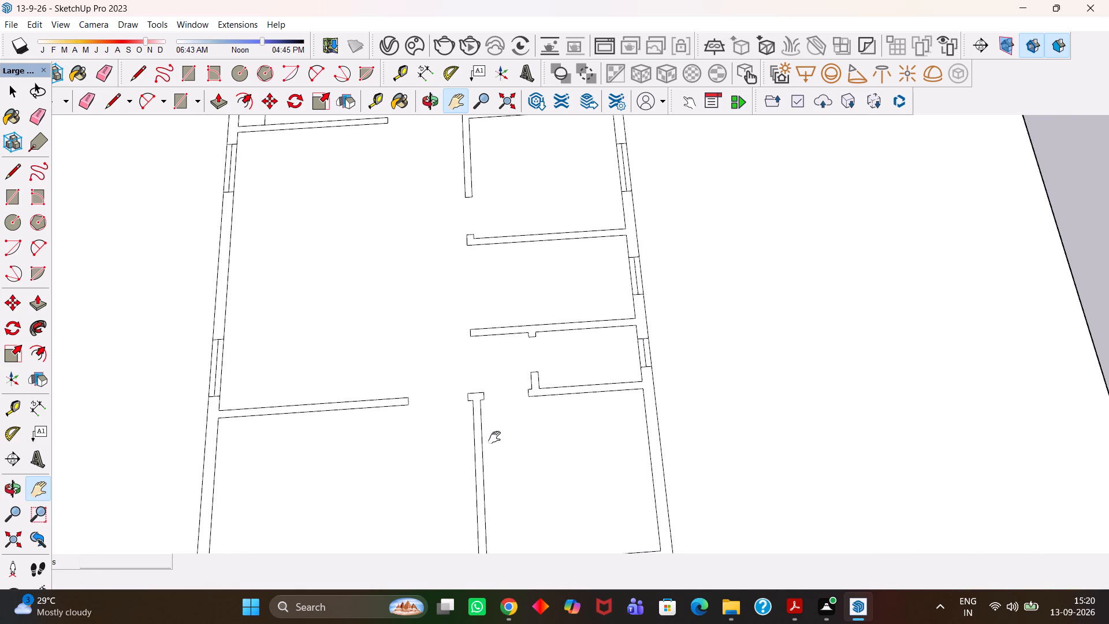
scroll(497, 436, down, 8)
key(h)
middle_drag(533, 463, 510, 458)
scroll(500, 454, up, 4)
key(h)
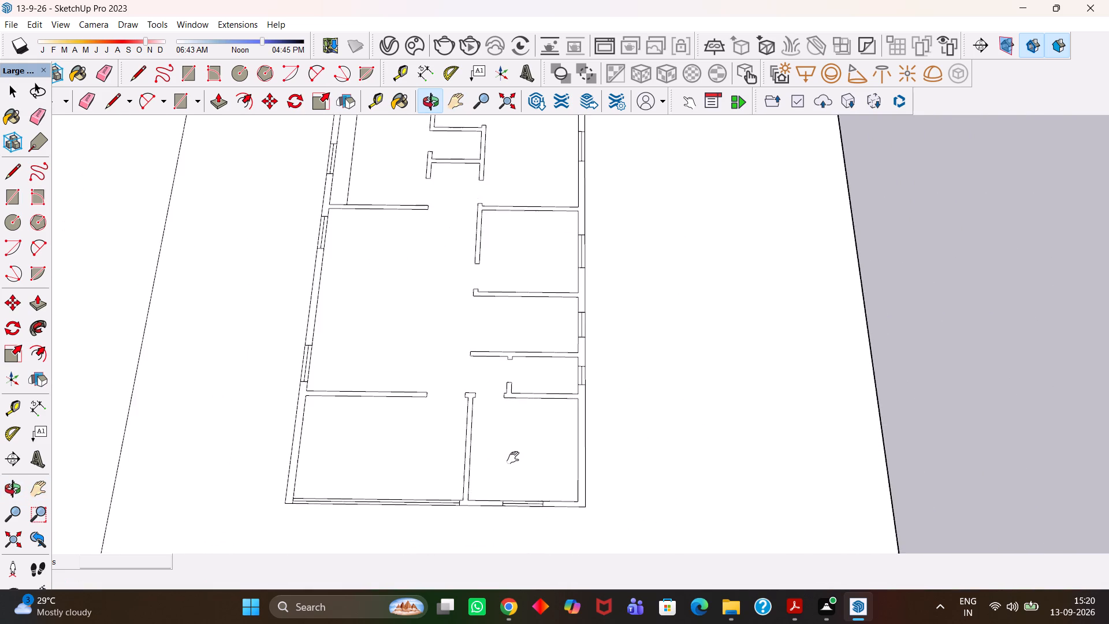
Examine the copied plan's rooms, walls and window openings between the bottom-right room and the top wall.
drag(494, 366, 543, 436)
scroll(474, 402, down, 3)
middle_drag(468, 391, 486, 399)
key(h)
scroll(486, 399, down, 2)
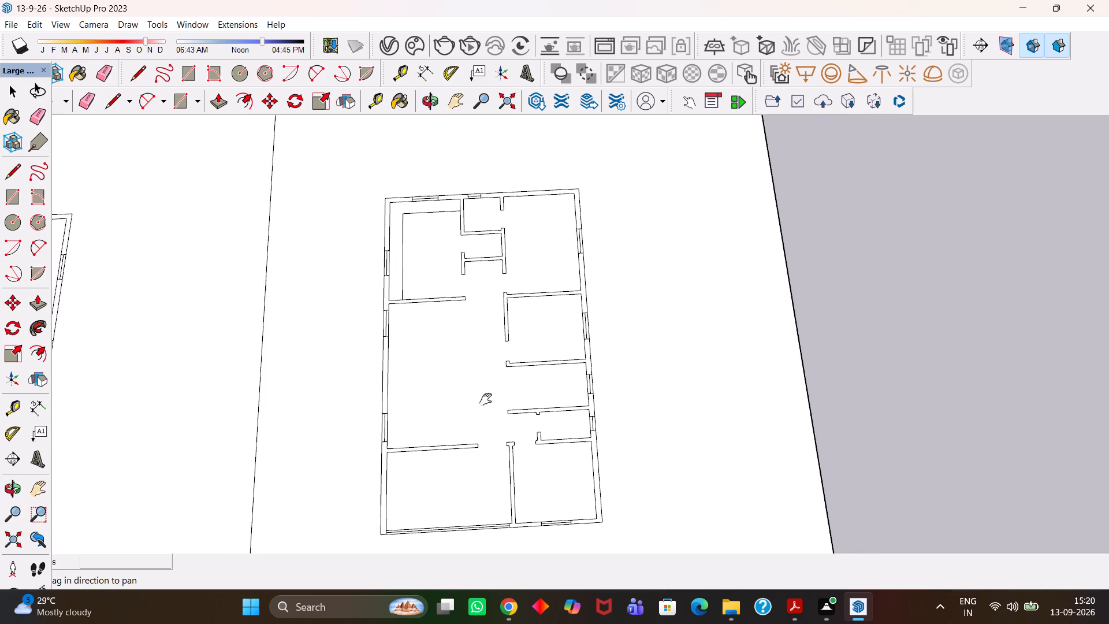
drag(524, 474, 517, 393)
scroll(525, 426, up, 11)
key(h)
drag(512, 385, 506, 422)
scroll(499, 426, down, 3)
drag(499, 426, 563, 434)
key(h)
scroll(565, 436, down, 4)
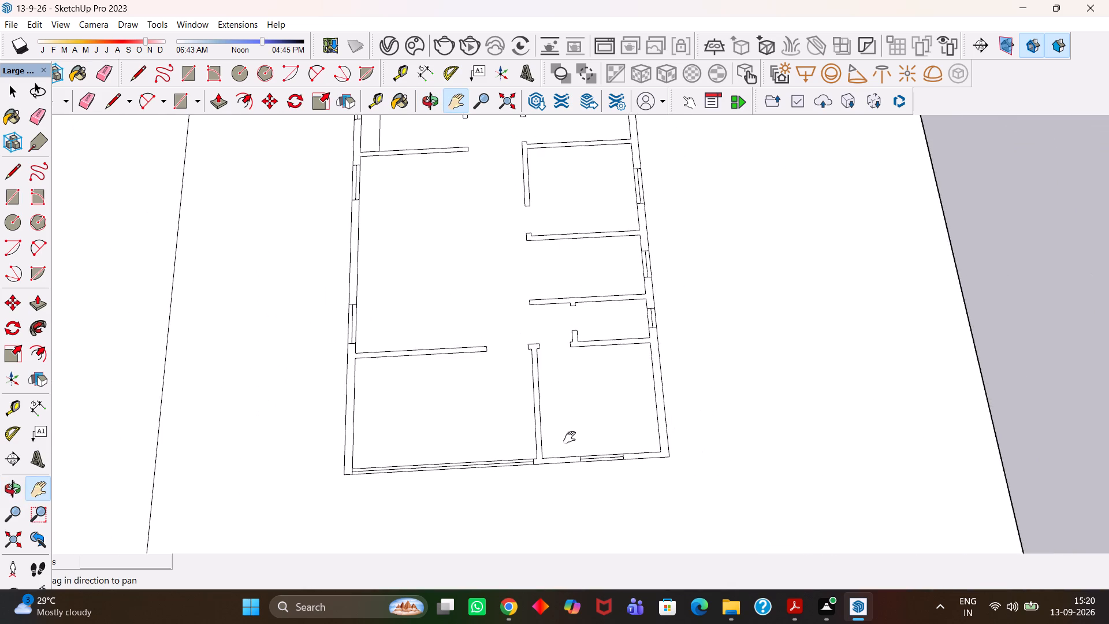
scroll(574, 439, up, 4)
key(h)
drag(569, 385, 600, 462)
scroll(600, 462, down, 5)
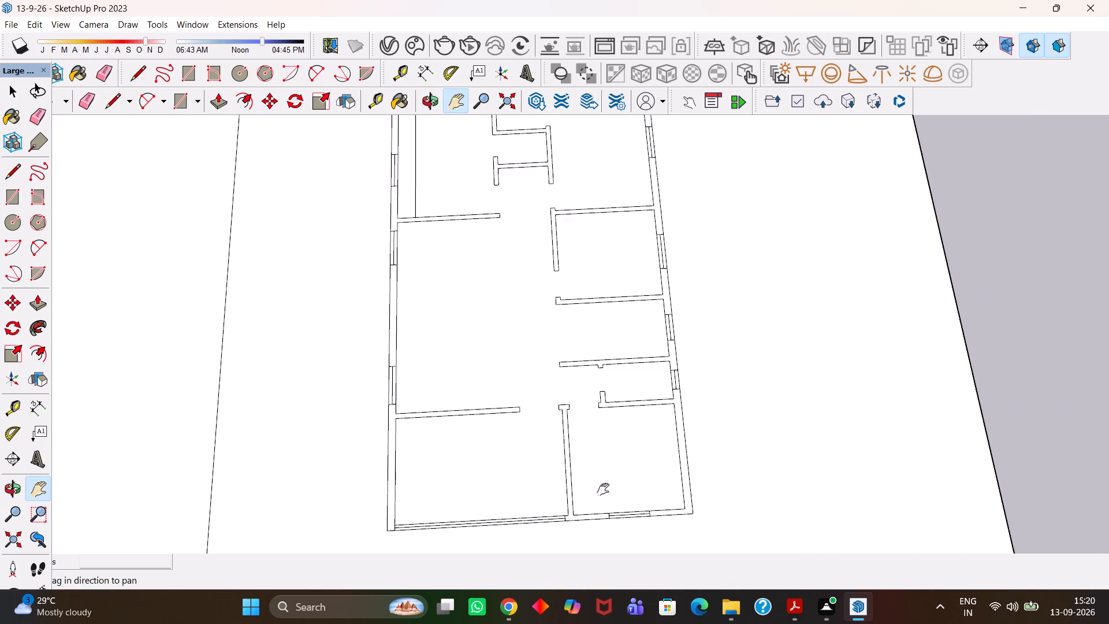
scroll(603, 493, up, 3)
drag(603, 502, 598, 425)
scroll(592, 425, up, 7)
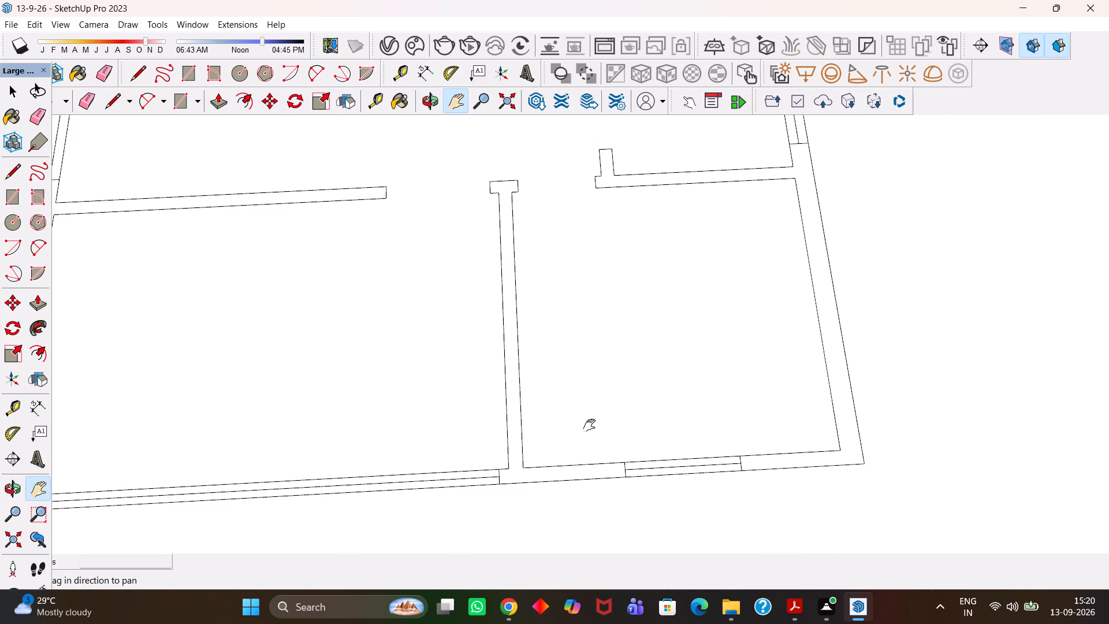
scroll(589, 425, down, 3)
drag(629, 361, 639, 432)
scroll(623, 398, down, 5)
drag(616, 351, 652, 465)
drag(626, 365, 652, 473)
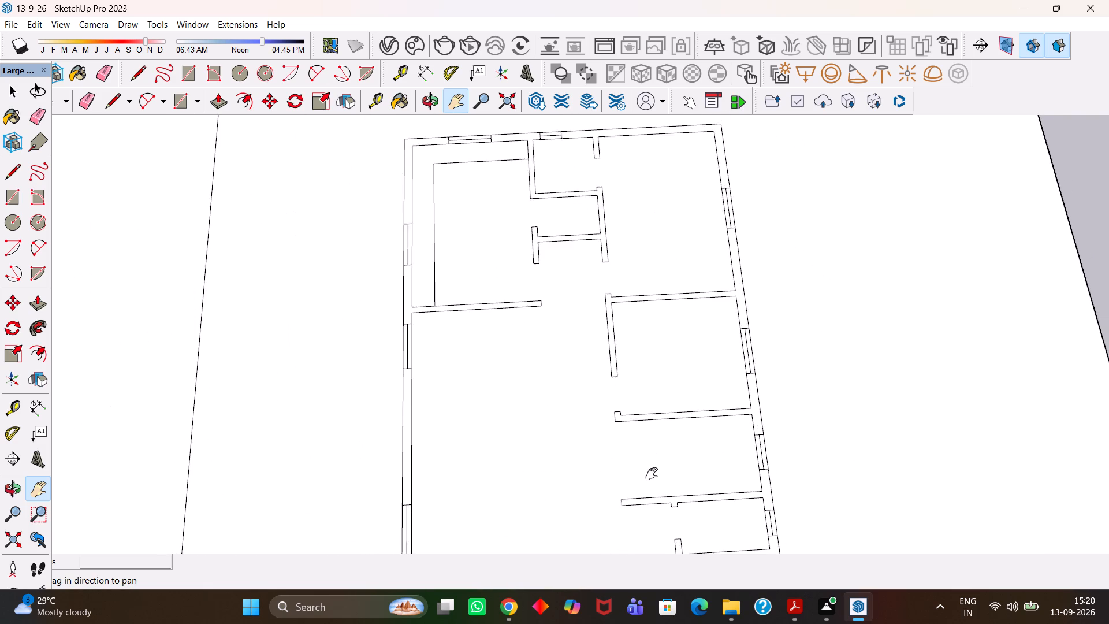
scroll(649, 472, down, 5)
drag(646, 495, 608, 365)
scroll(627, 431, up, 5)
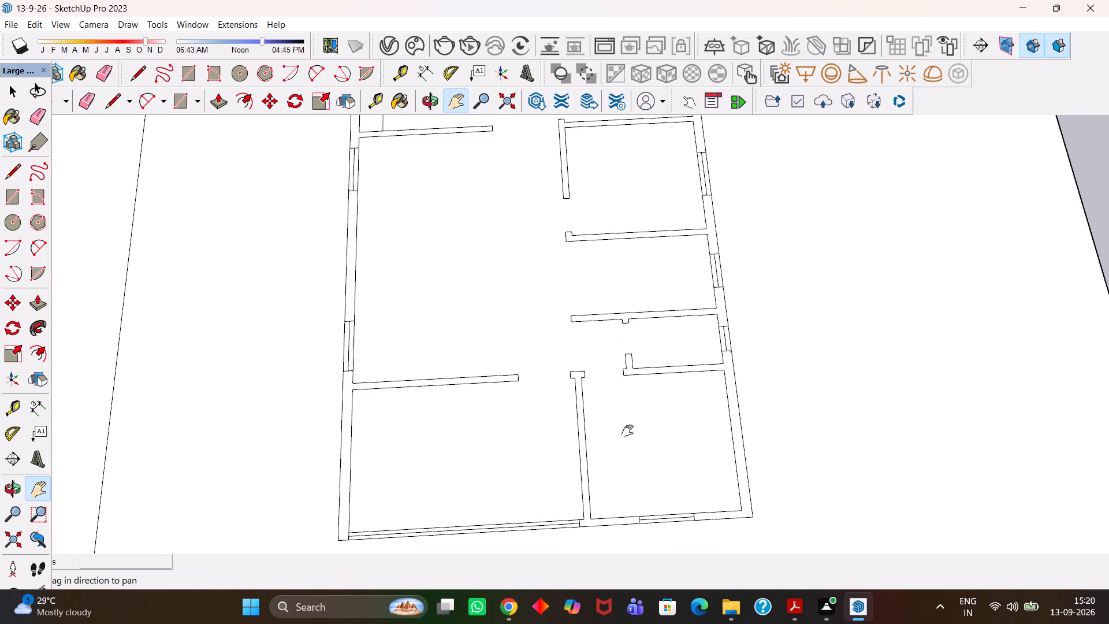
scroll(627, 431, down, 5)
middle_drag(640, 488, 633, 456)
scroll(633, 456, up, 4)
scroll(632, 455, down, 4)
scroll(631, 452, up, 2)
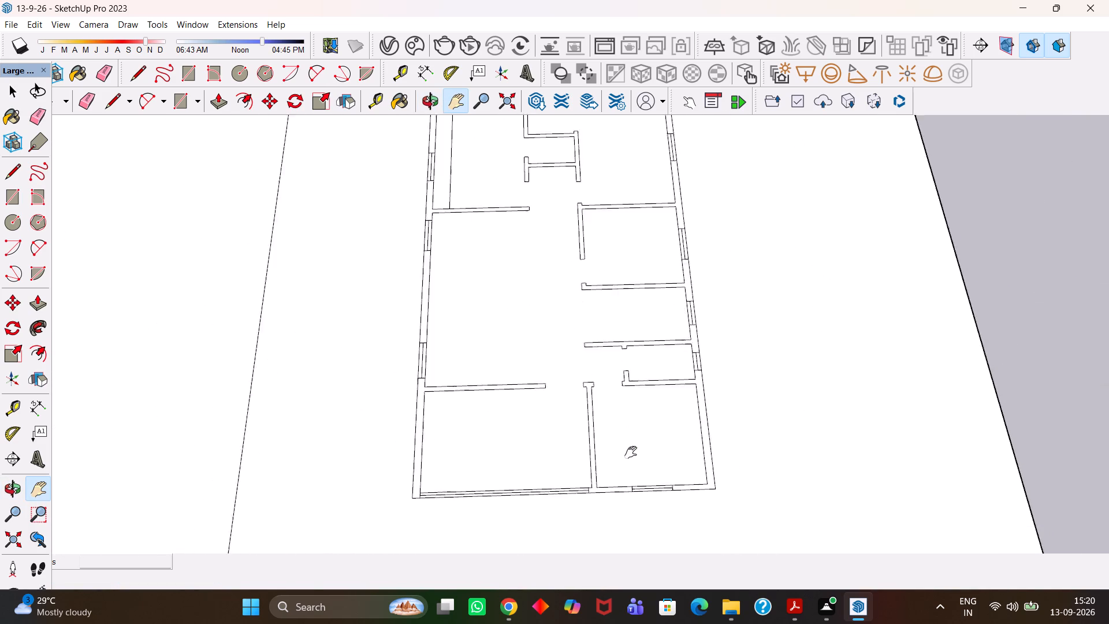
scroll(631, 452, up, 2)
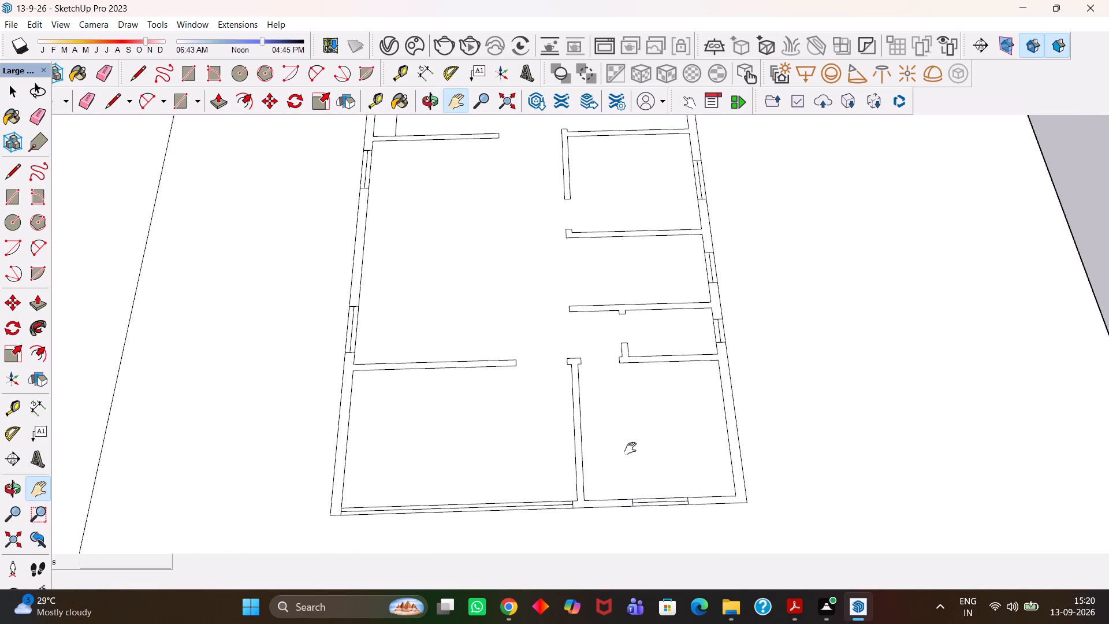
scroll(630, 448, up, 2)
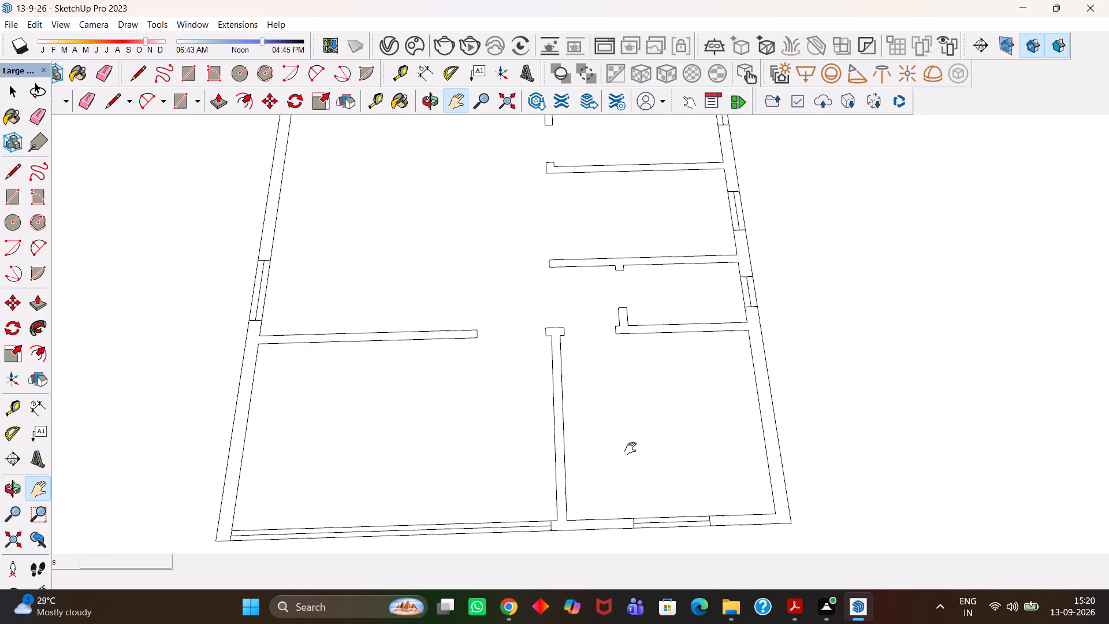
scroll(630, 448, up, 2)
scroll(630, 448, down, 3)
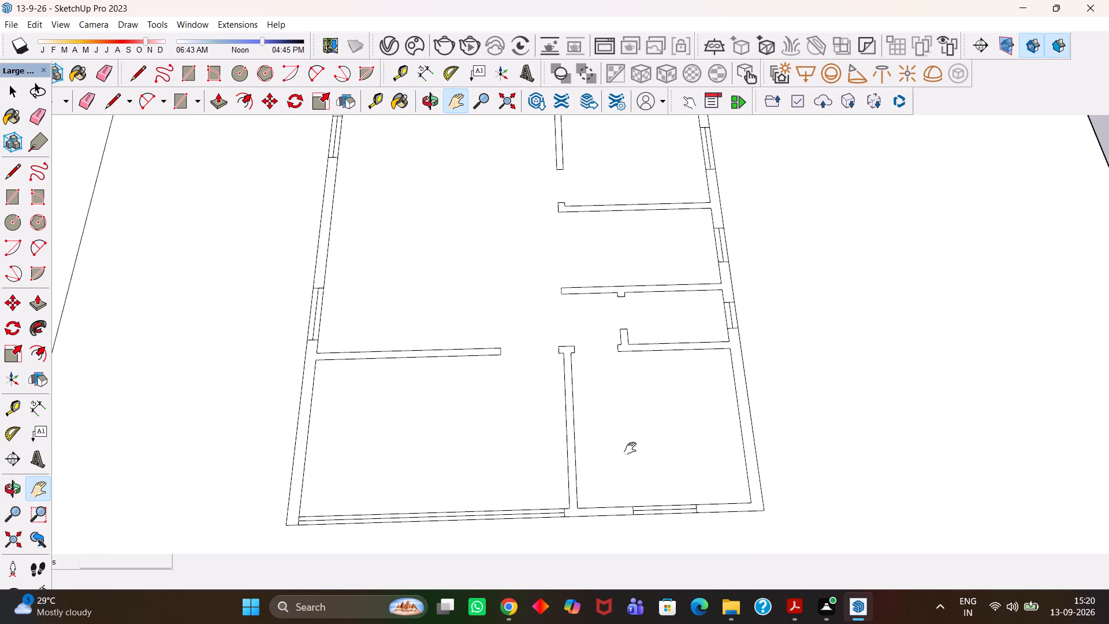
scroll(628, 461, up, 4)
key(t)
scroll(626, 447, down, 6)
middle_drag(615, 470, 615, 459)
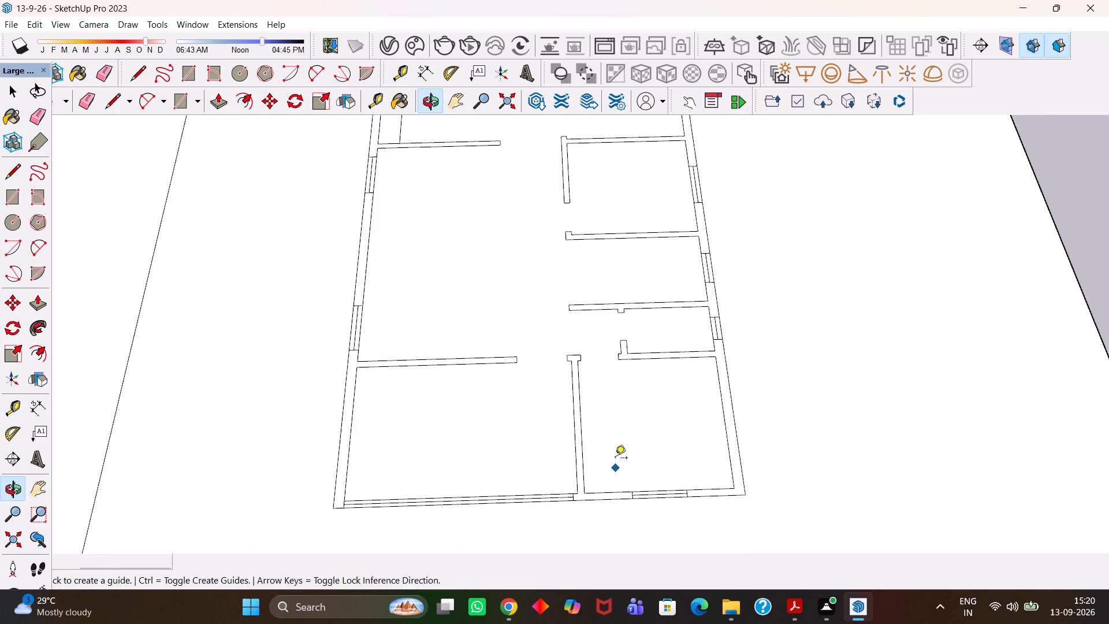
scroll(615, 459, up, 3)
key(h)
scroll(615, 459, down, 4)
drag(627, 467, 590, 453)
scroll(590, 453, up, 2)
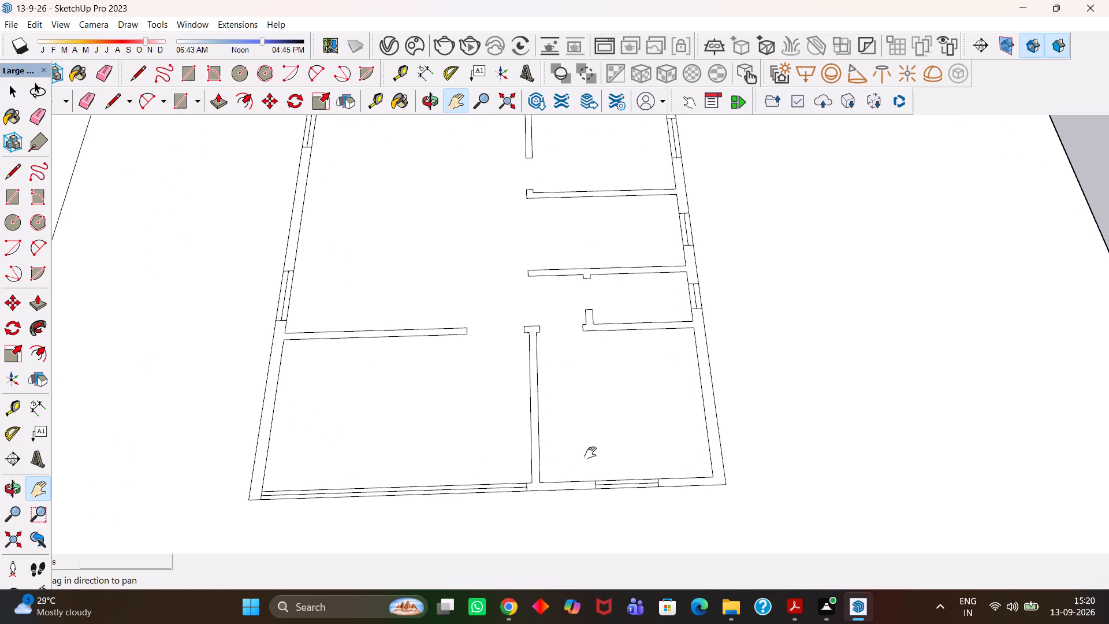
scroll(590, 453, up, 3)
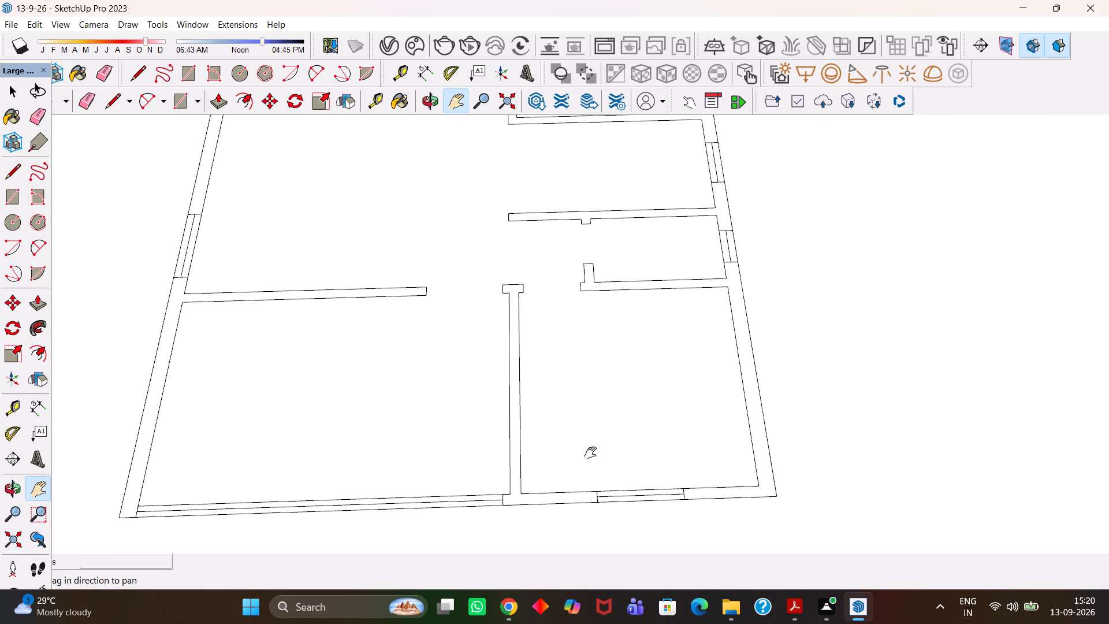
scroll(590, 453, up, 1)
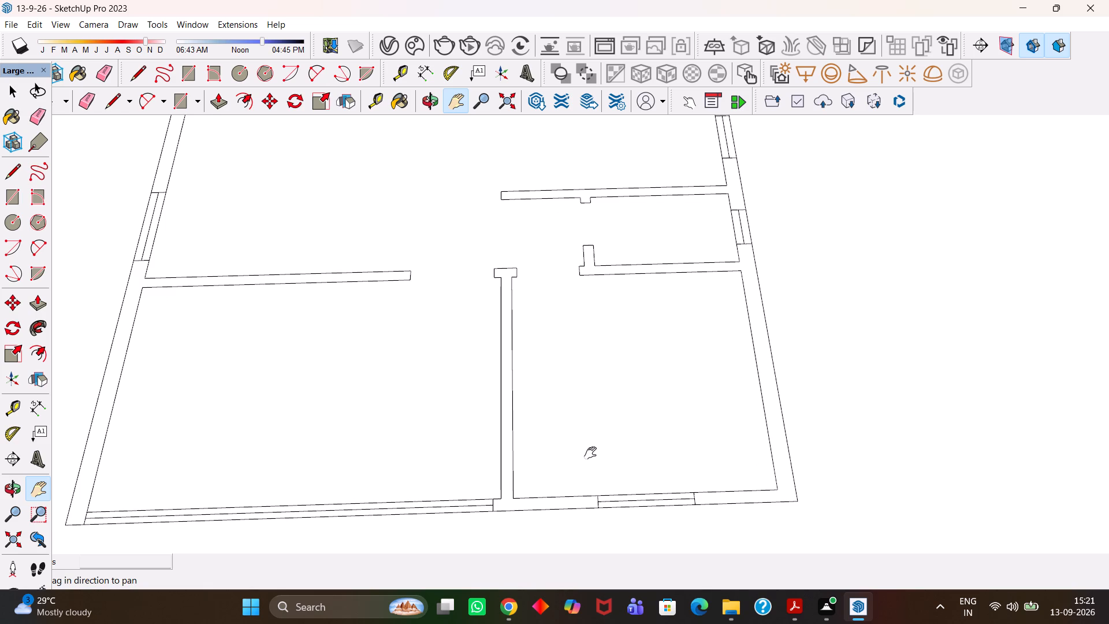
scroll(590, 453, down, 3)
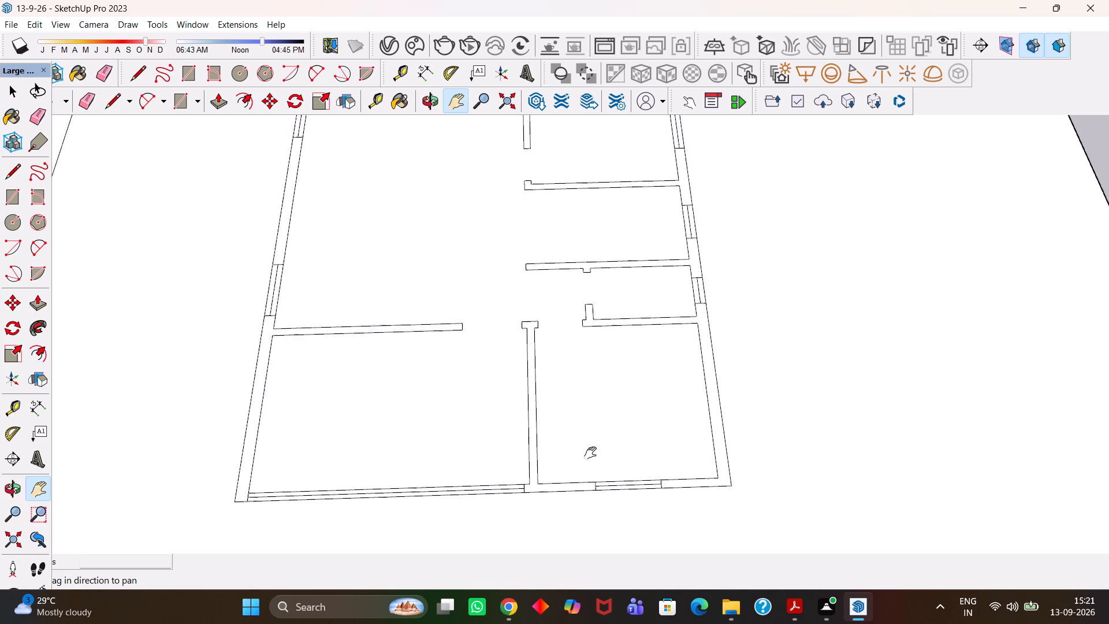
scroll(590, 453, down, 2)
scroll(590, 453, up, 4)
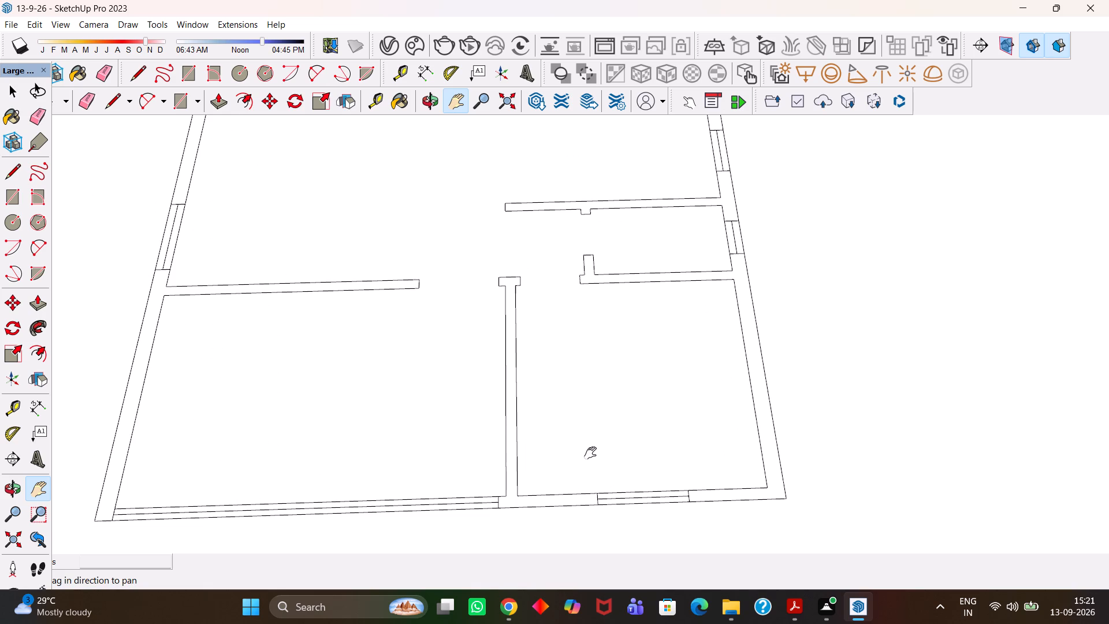
Examine the copied floor plan's lower rooms, internal walls and the rooms along its top exterior wall.
key(h)
scroll(590, 453, up, 4)
scroll(582, 440, down, 9)
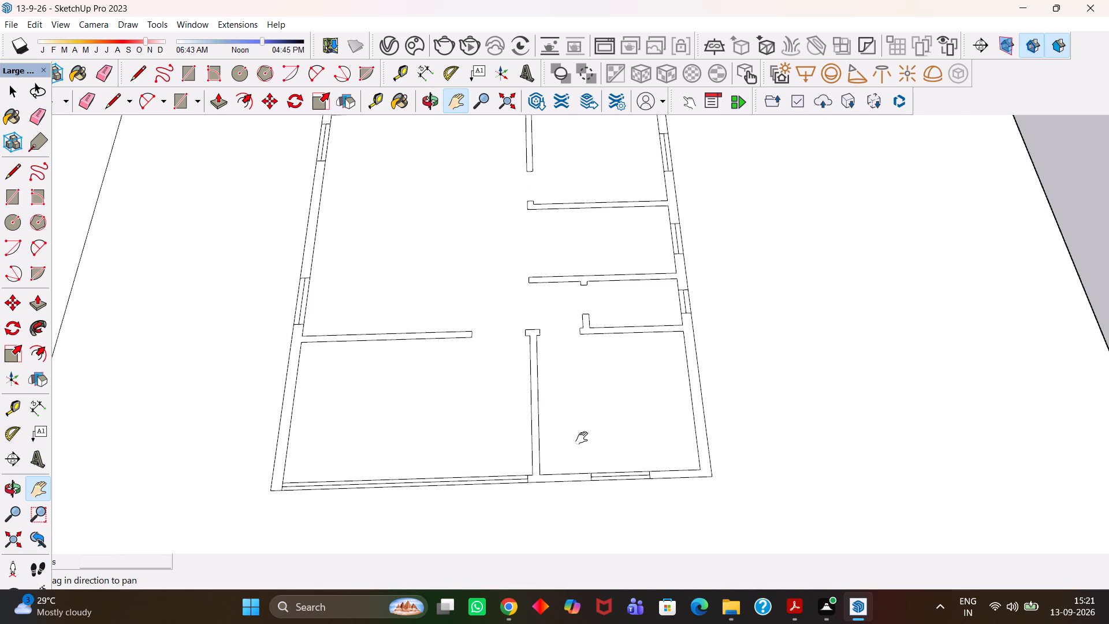
scroll(583, 429, down, 5)
scroll(620, 449, up, 10)
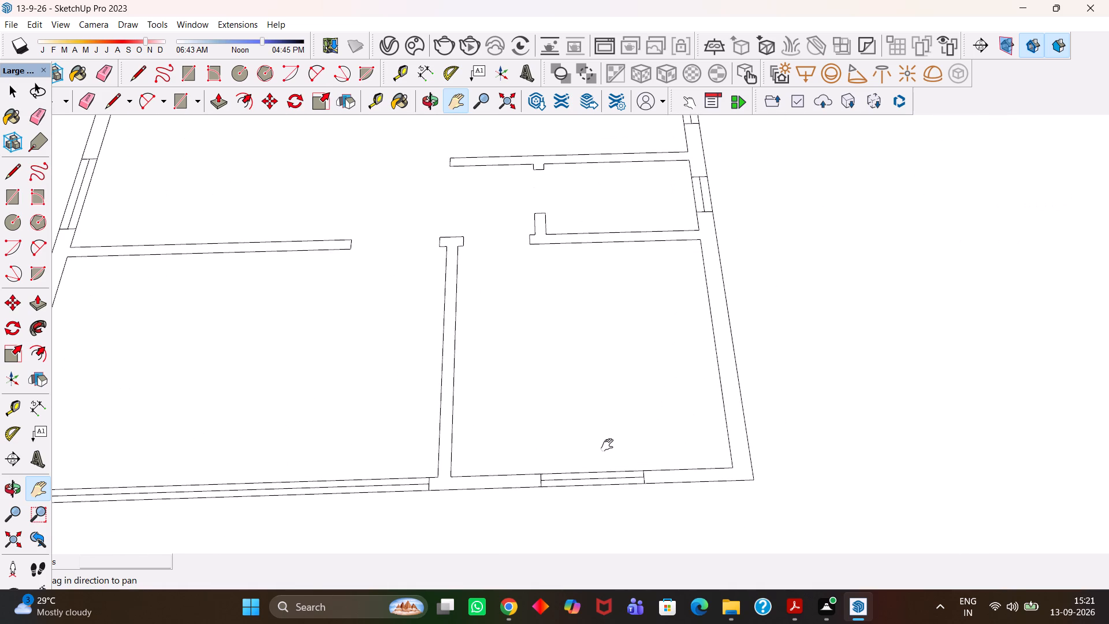
scroll(608, 448, up, 3)
scroll(608, 448, down, 5)
drag(490, 389, 743, 426)
middle_drag(652, 539, 719, 417)
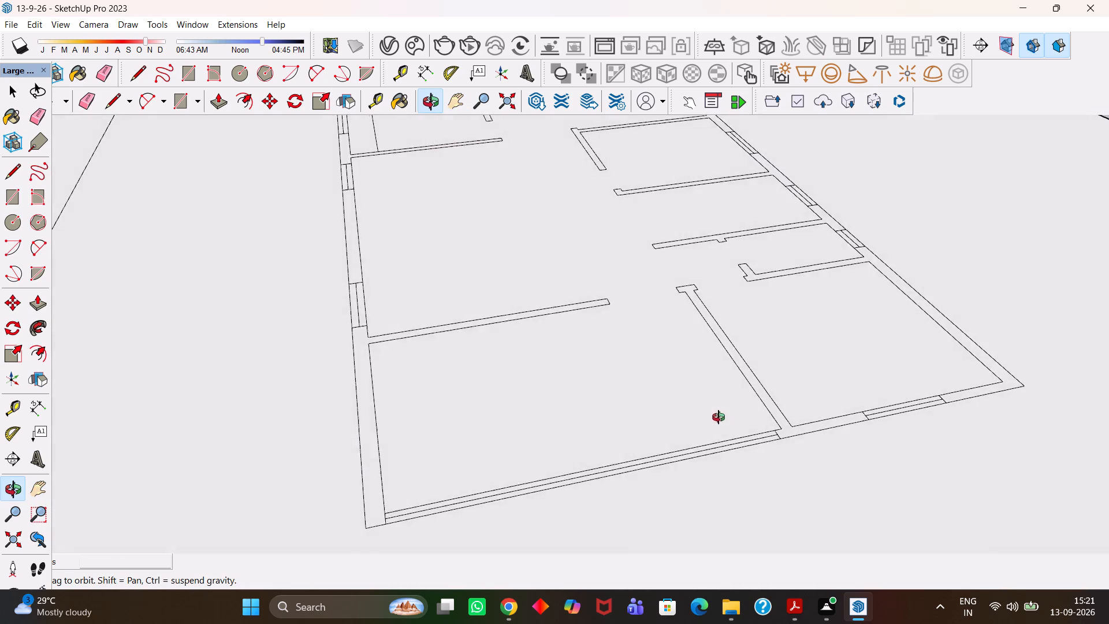
middle_drag(719, 417, 668, 423)
scroll(668, 423, up, 6)
scroll(669, 423, down, 8)
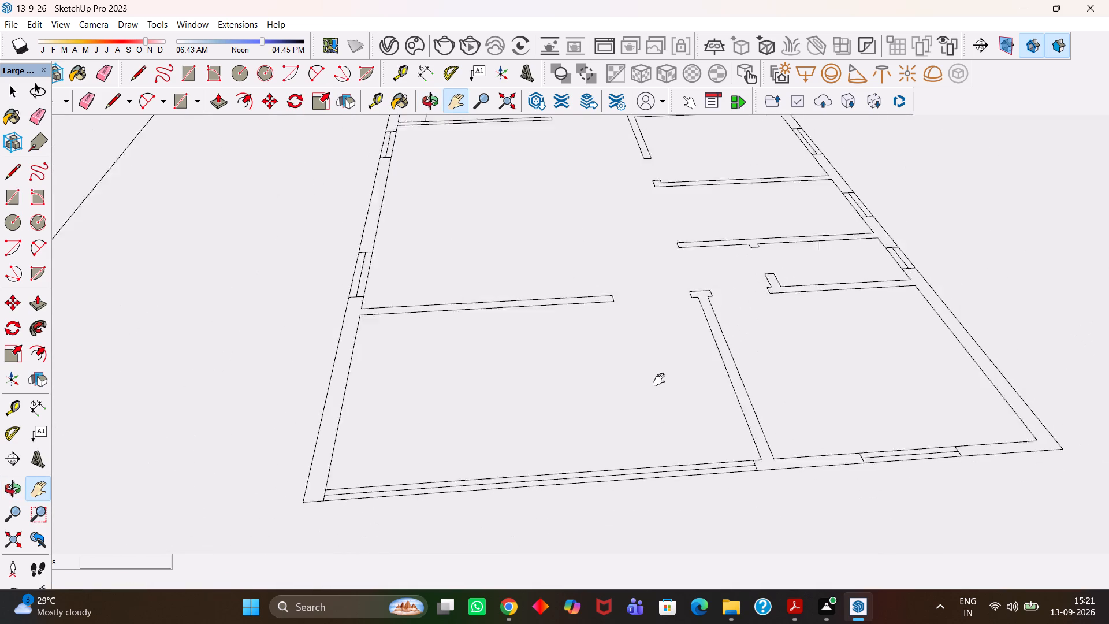
scroll(659, 380, down, 2)
middle_drag(628, 286, 615, 388)
drag(604, 320, 596, 474)
drag(561, 310, 576, 443)
scroll(561, 279, up, 5)
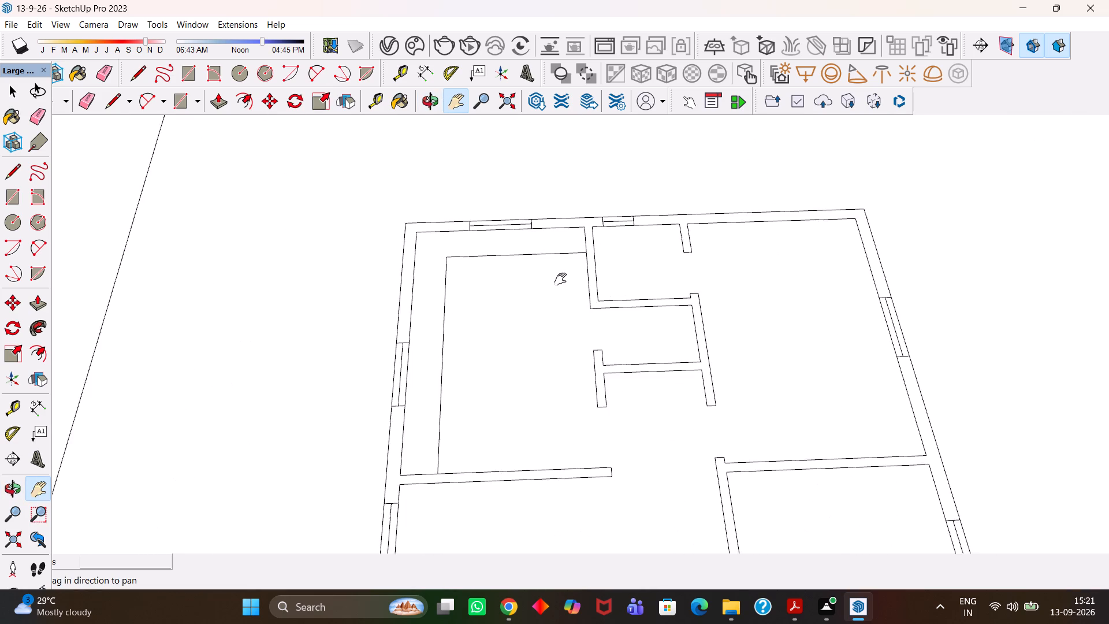
scroll(560, 279, up, 2)
middle_drag(546, 229, 546, 325)
scroll(546, 325, down, 7)
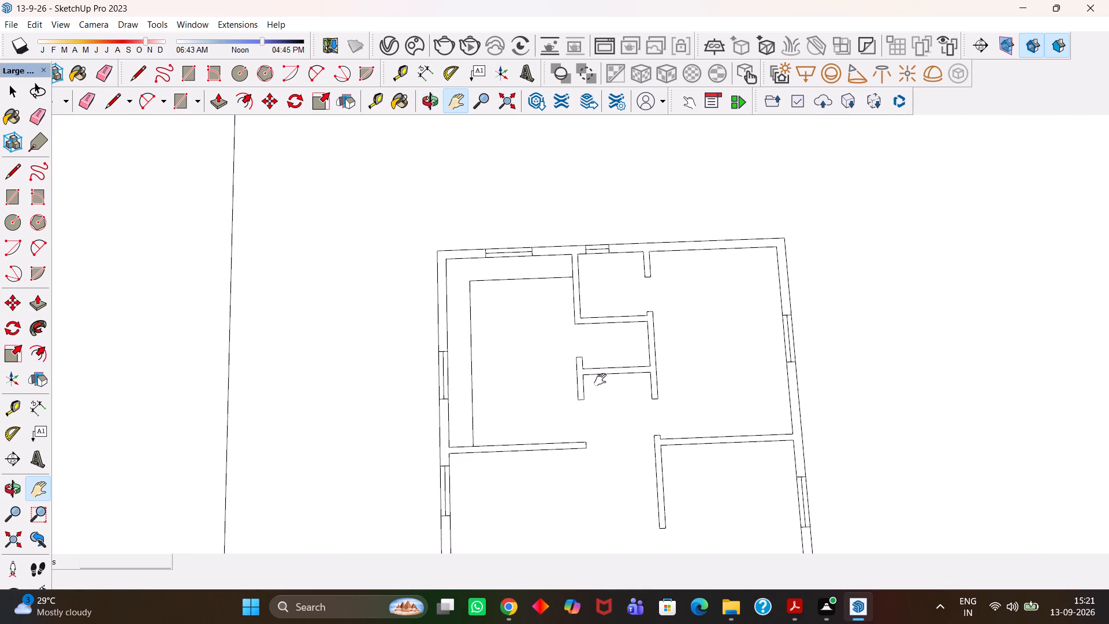
Examine the copied plan's bottom exterior wall, covering the long window strip, the dividing wall junction and the bottom-right window.
drag(600, 380, 516, 270)
scroll(518, 271, down, 5)
drag(550, 389, 529, 258)
scroll(506, 409, up, 7)
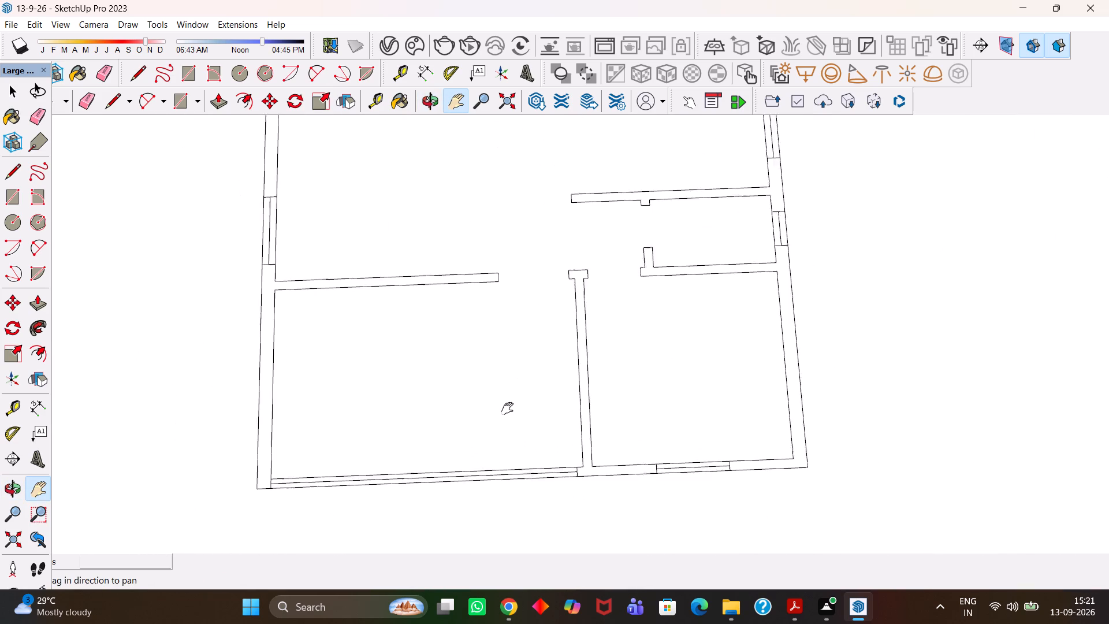
scroll(507, 408, up, 2)
scroll(507, 408, down, 5)
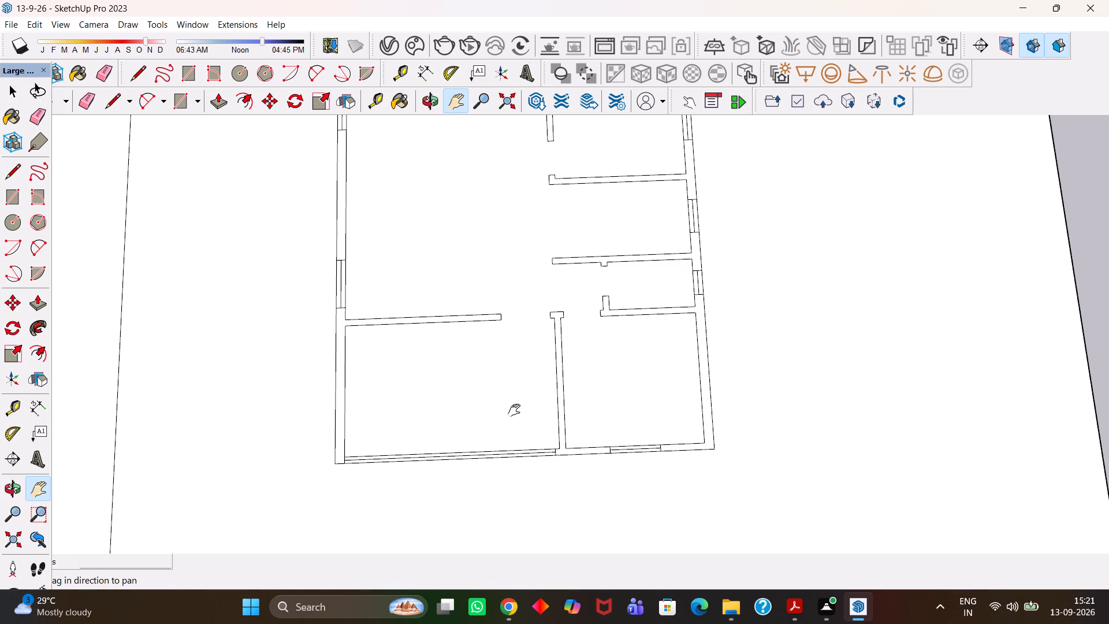
scroll(514, 410, down, 3)
scroll(513, 441, up, 14)
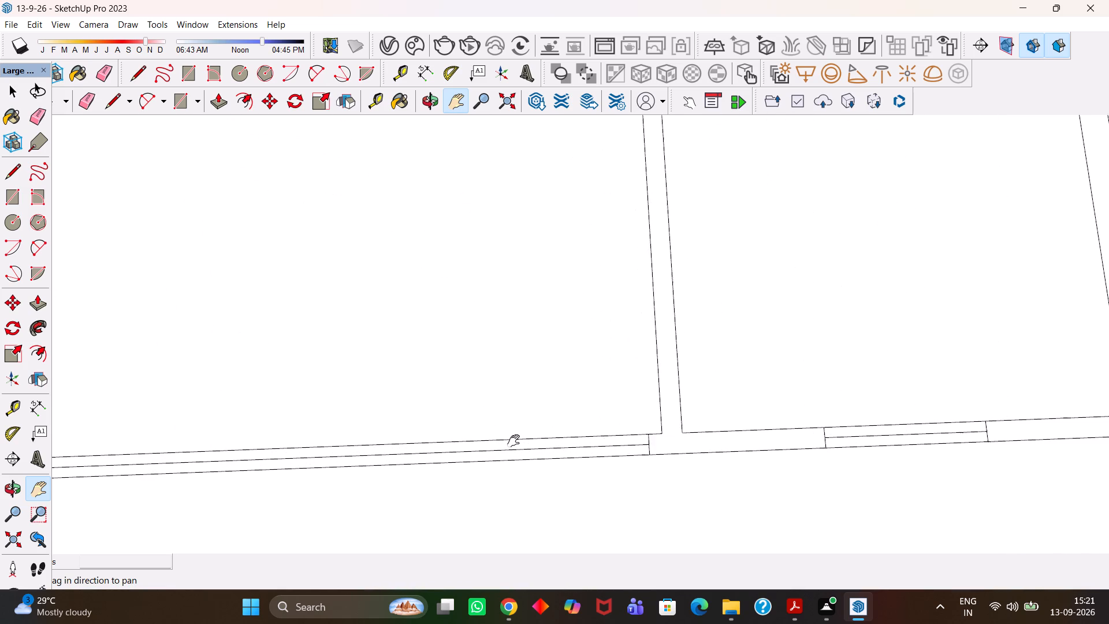
scroll(513, 441, down, 10)
drag(465, 446, 582, 437)
scroll(529, 443, up, 3)
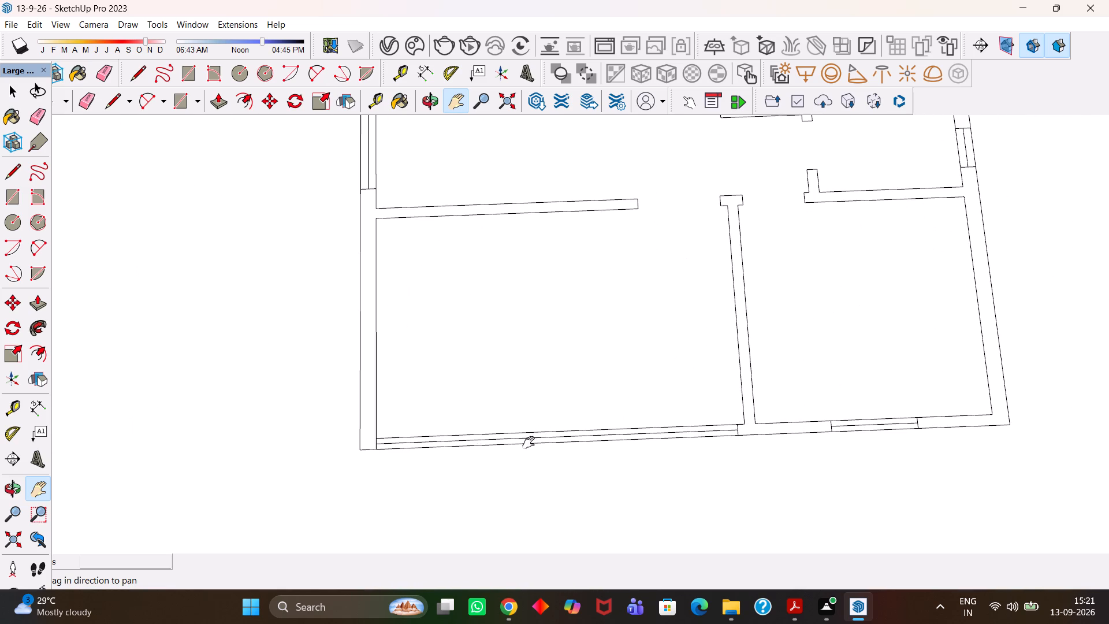
scroll(529, 443, down, 4)
drag(581, 434, 552, 436)
scroll(593, 444, up, 4)
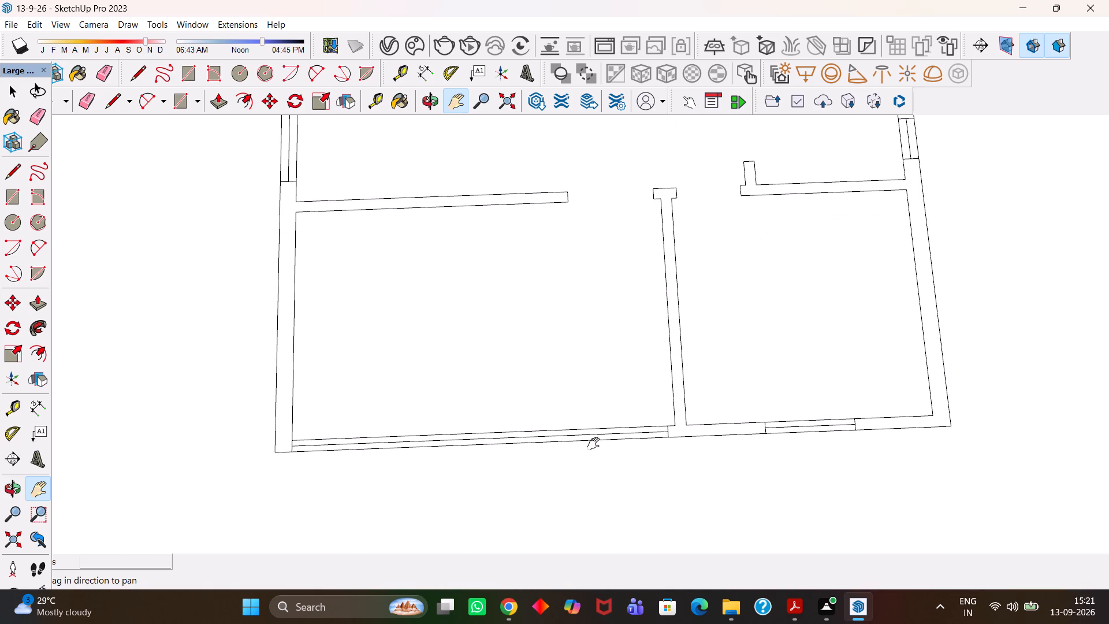
scroll(593, 444, up, 5)
scroll(593, 444, down, 7)
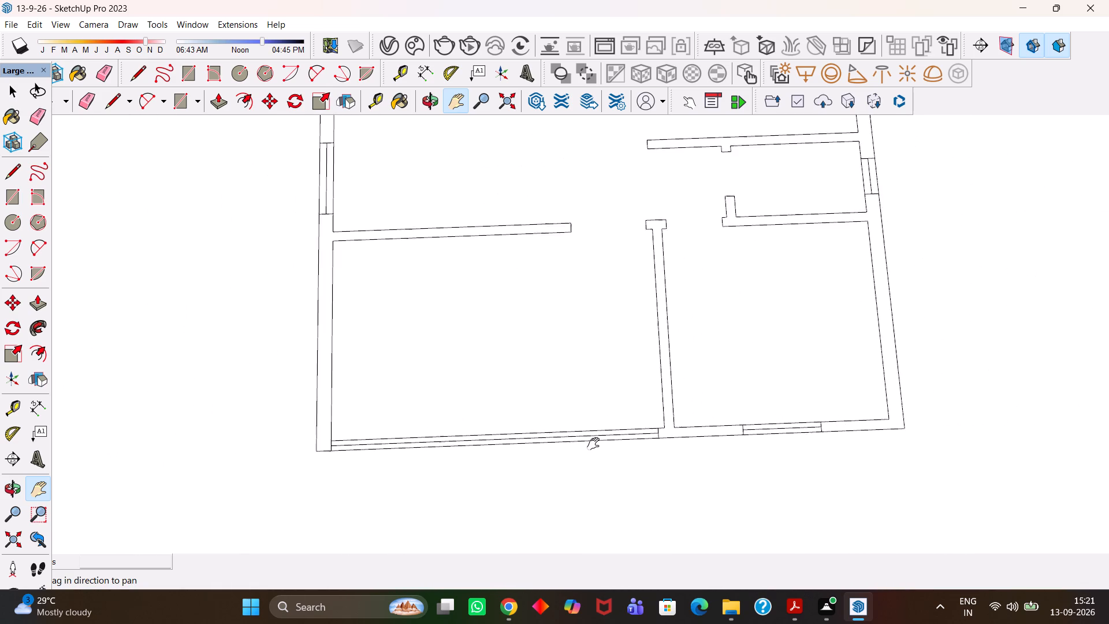
scroll(593, 444, down, 14)
scroll(596, 444, up, 3)
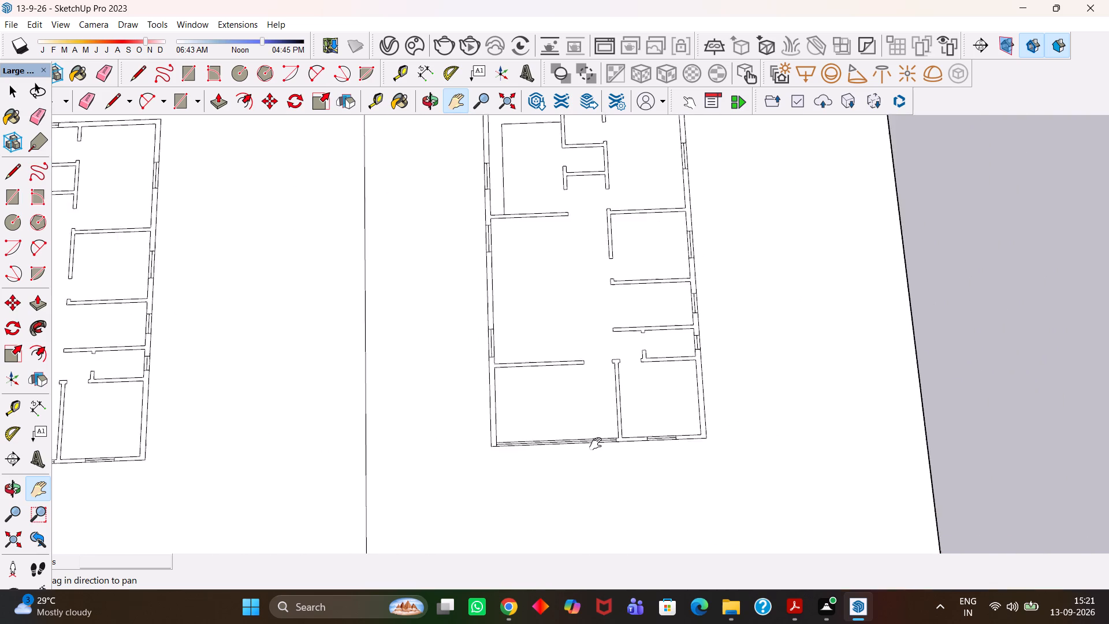
scroll(596, 444, up, 20)
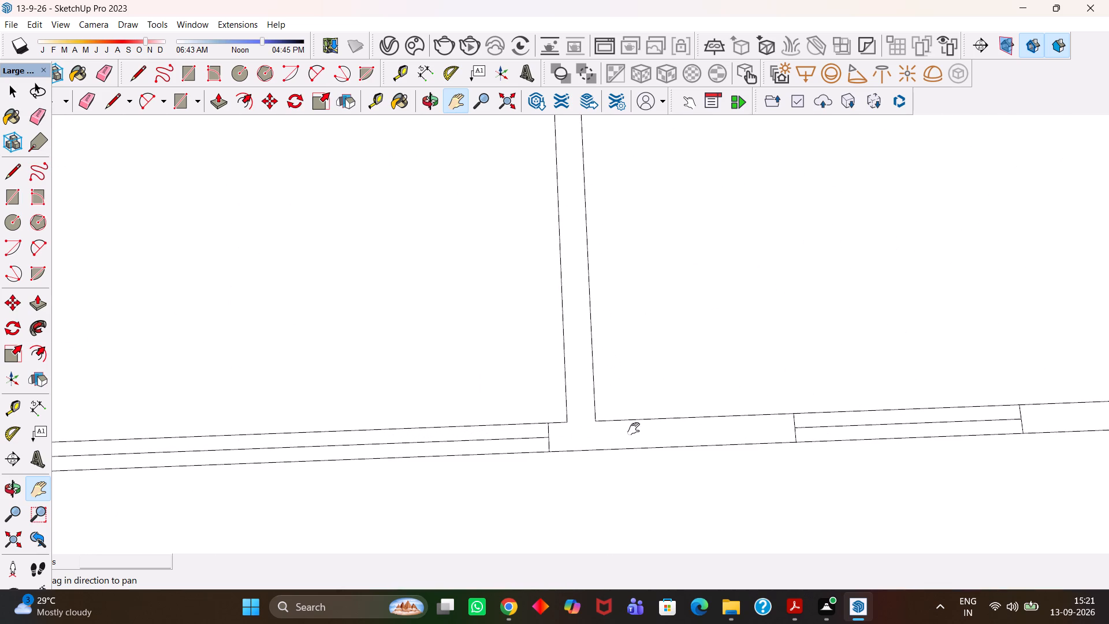
scroll(634, 429, down, 16)
scroll(634, 429, up, 14)
scroll(634, 429, down, 18)
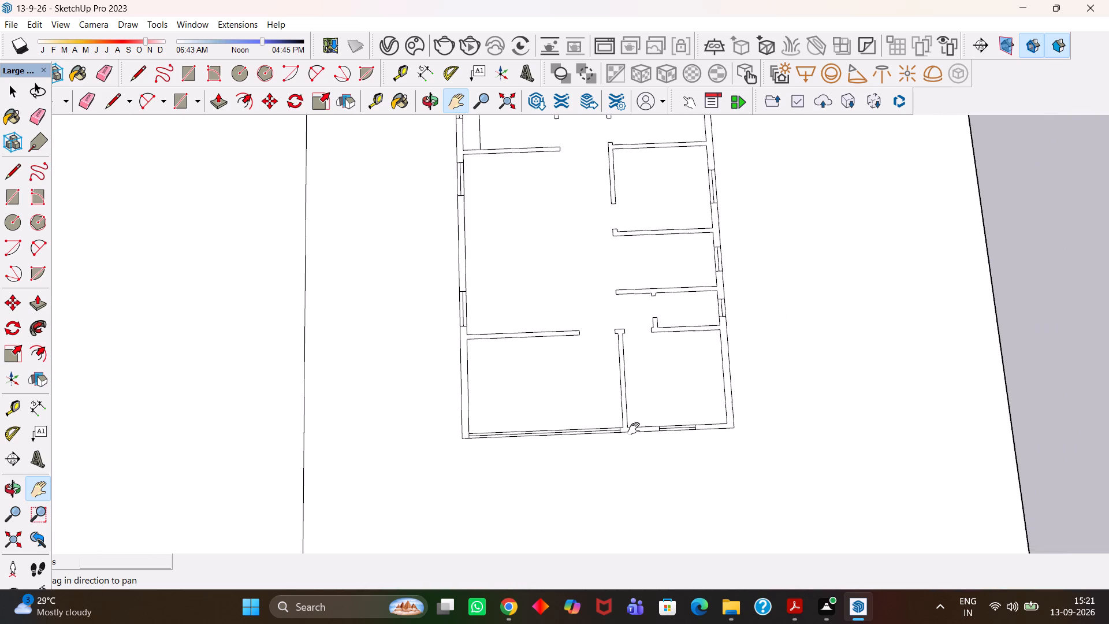
scroll(634, 429, down, 5)
scroll(634, 429, up, 19)
scroll(637, 445, down, 5)
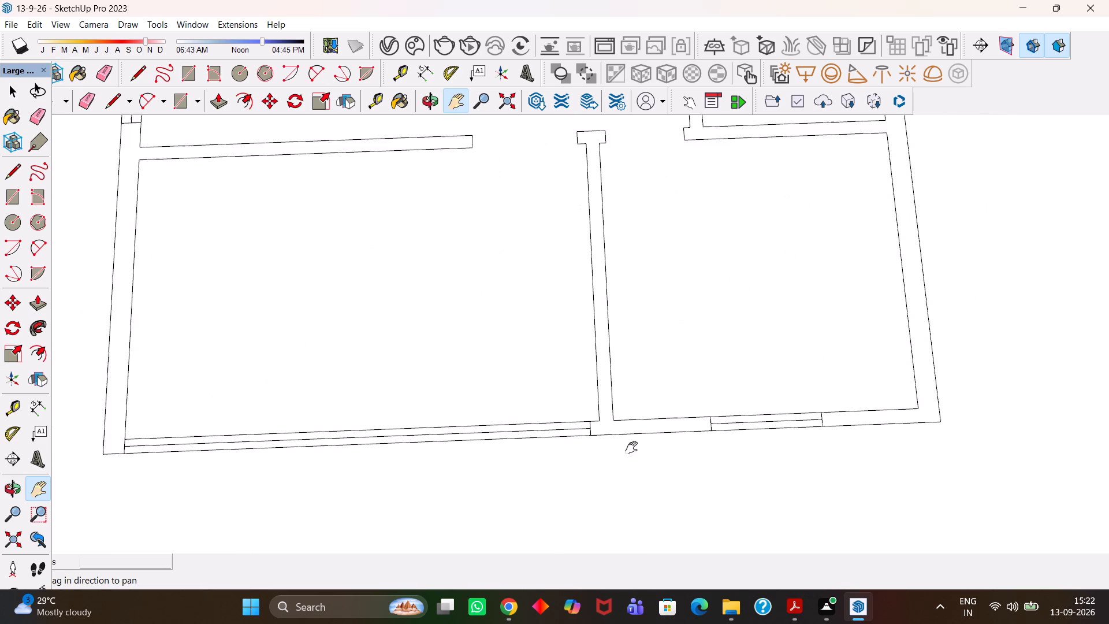
scroll(631, 448, down, 5)
middle_drag(625, 463, 641, 365)
scroll(699, 360, up, 1)
scroll(638, 365, up, 1)
scroll(634, 365, down, 15)
Push/Pull the copied plan's bottom-left exterior wall, together with its connected internal wall, up 10'.
key(h)
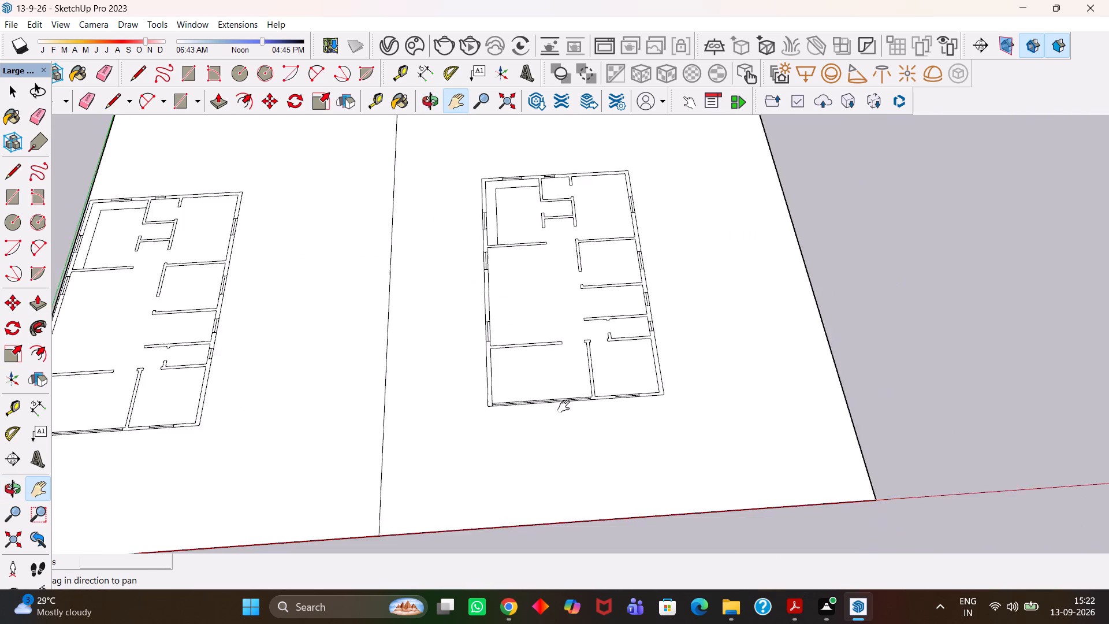
scroll(564, 406, down, 1)
scroll(480, 395, up, 20)
key(space)
click(506, 393)
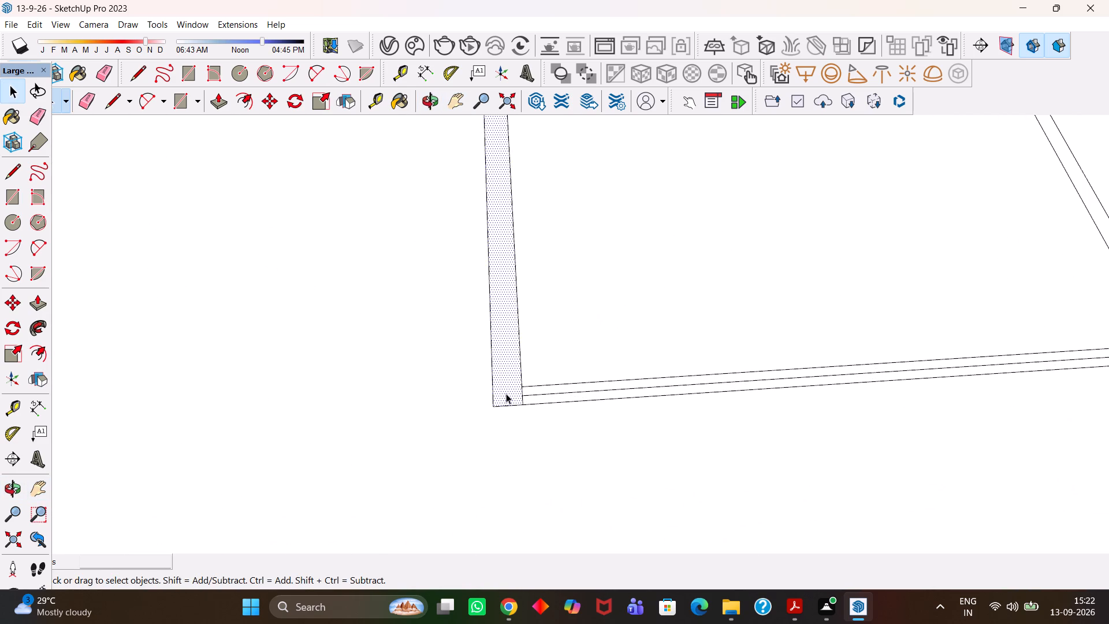
key(p)
click(506, 393)
text(10')
key(Return)
Push/Pull the wall dividing the two bottom rooms, with its exterior section between the bottom windows, up 10'.
key(h)
scroll(510, 311, down, 7)
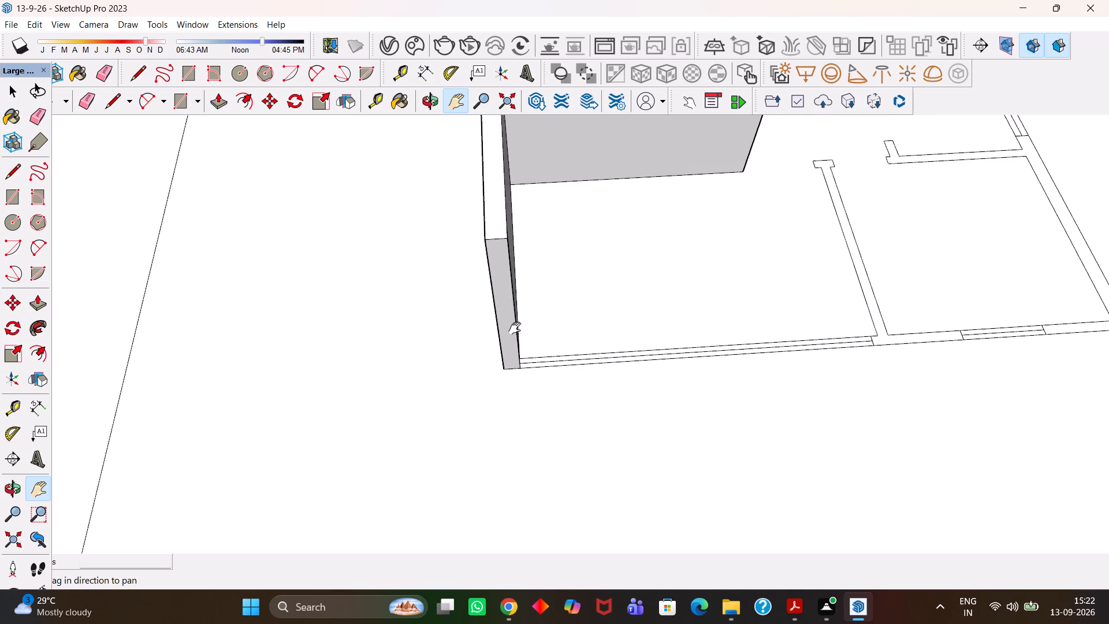
scroll(515, 328, down, 8)
key(h)
drag(625, 314, 505, 372)
scroll(572, 391, up, 9)
key(space)
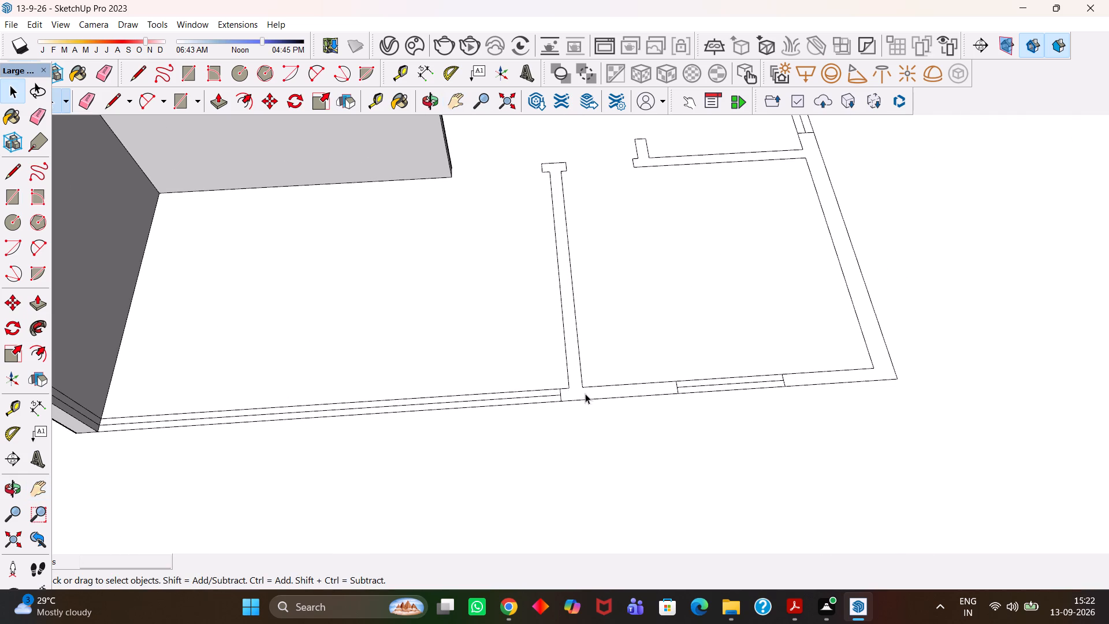
click(581, 392)
key(p)
click(580, 391)
text(10')
key(Return)
Push/Pull the bottom-right corner's exterior wall, together with the connected internal wall of that room, up 10'.
key(h)
scroll(561, 320, down, 8)
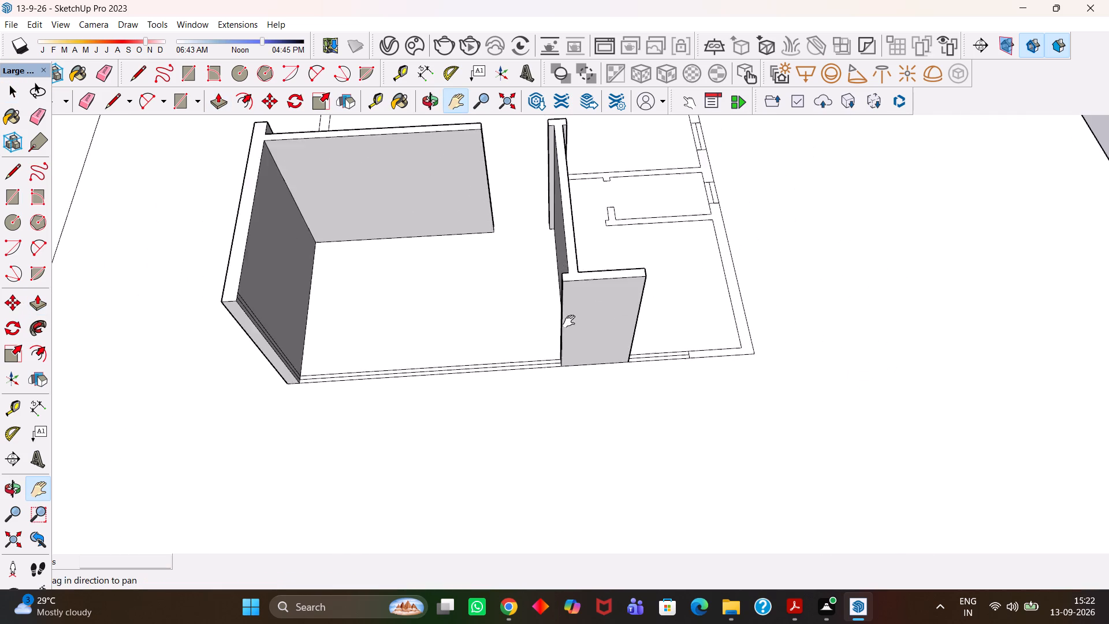
drag(756, 323, 589, 407)
scroll(586, 406, up, 6)
drag(549, 417, 597, 378)
middle_click(613, 400)
scroll(611, 400, up, 1)
key(space)
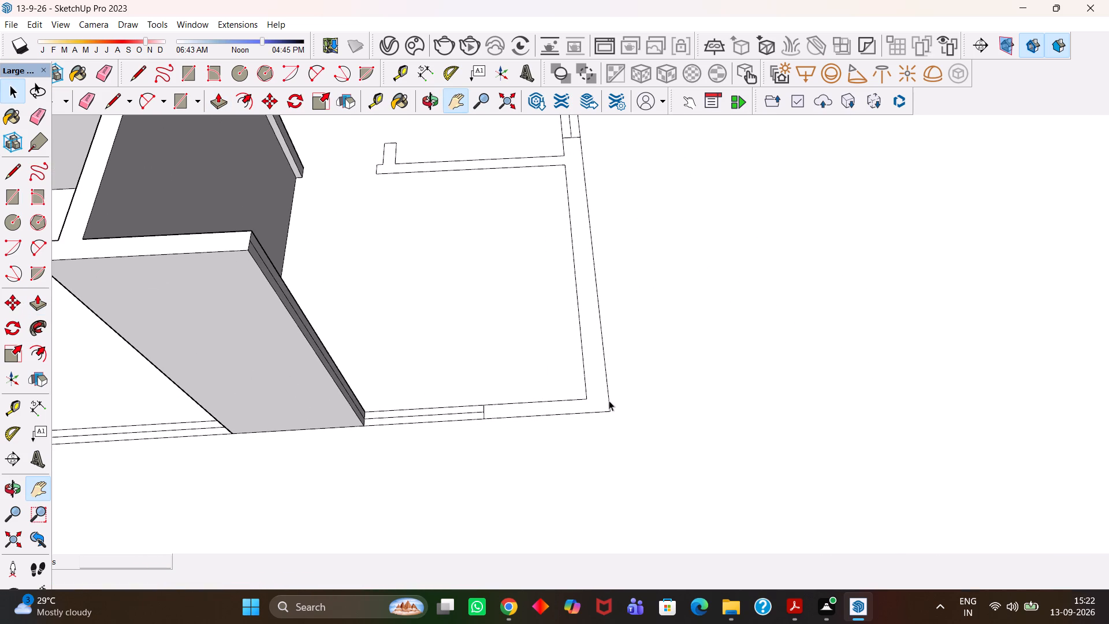
click(594, 399)
scroll(594, 399, down, 4)
key(p)
click(594, 399)
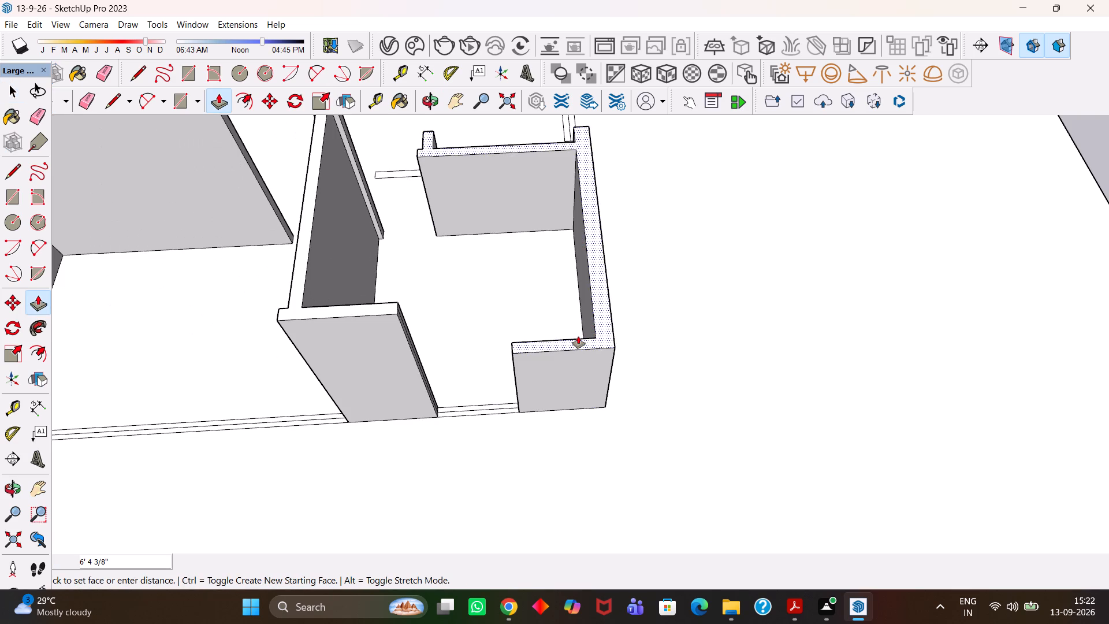
text(10')
key(Return)
Push/Pull the left exterior wall section between the large middle room's two windows up 10', level with the raised walls.
key(h)
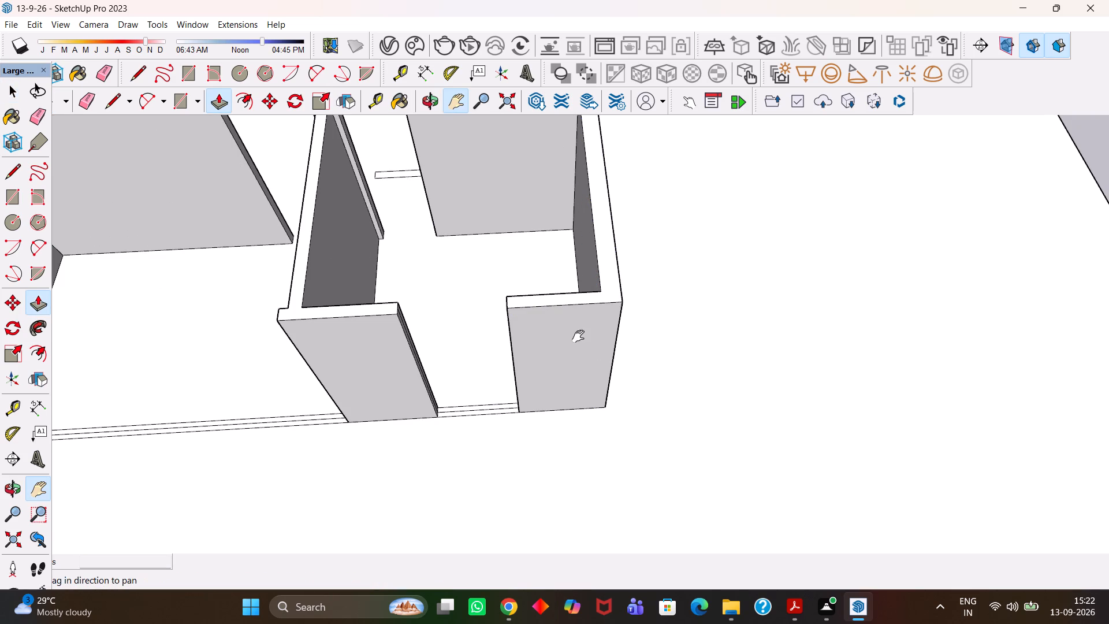
scroll(577, 334, down, 8)
drag(505, 221, 703, 476)
scroll(574, 449, up, 2)
middle_drag(449, 444, 928, 384)
middle_drag(613, 344, 653, 354)
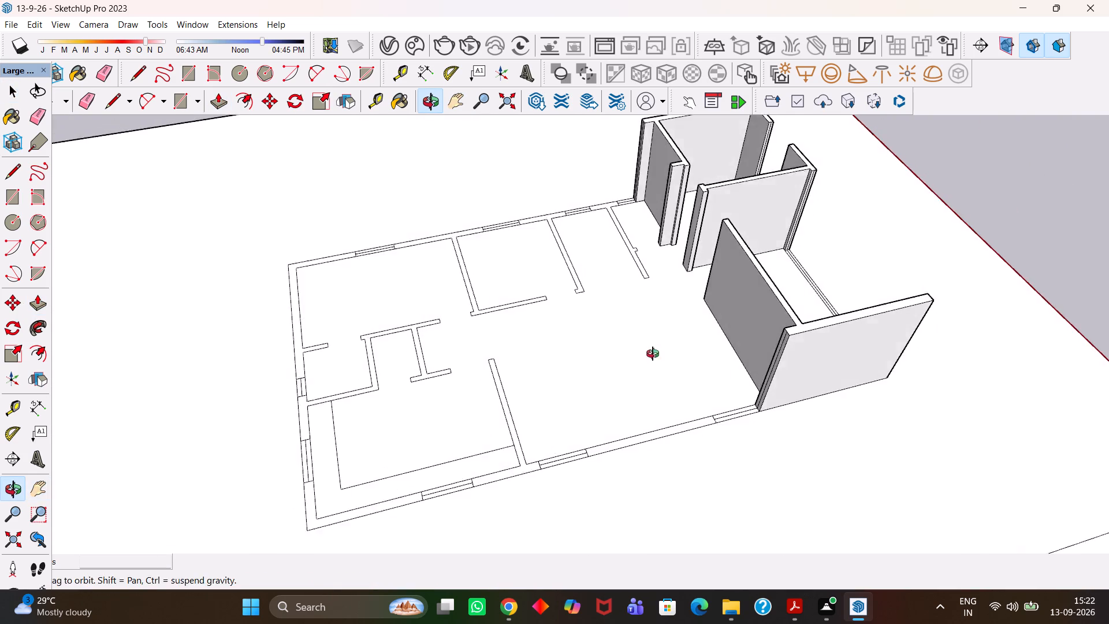
middle_drag(653, 354, 666, 359)
scroll(692, 435, up, 4)
key(space)
click(683, 418)
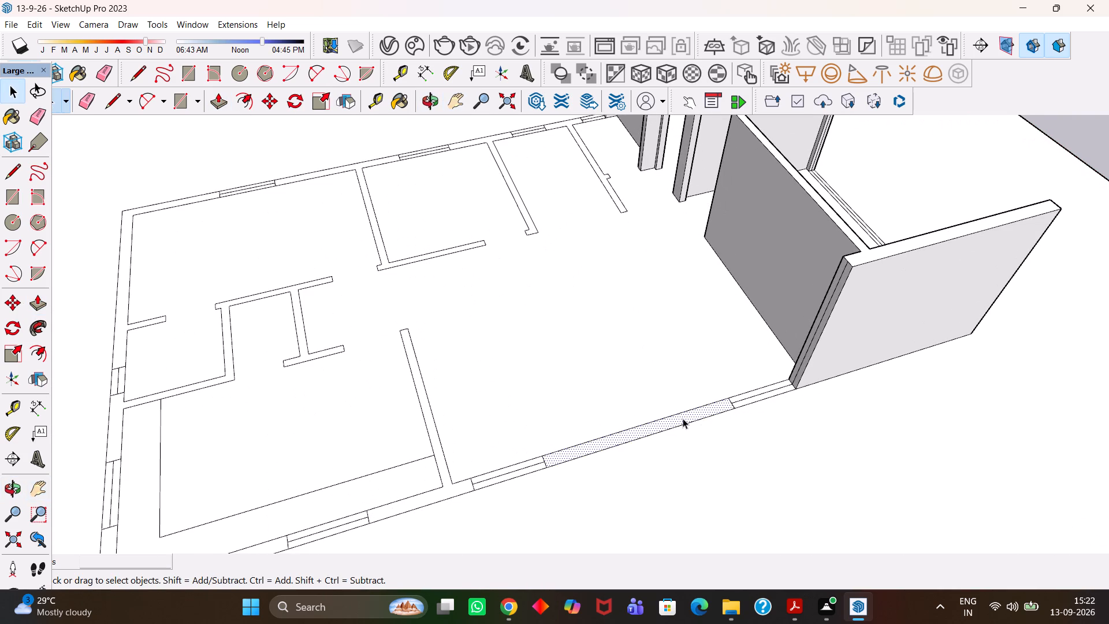
scroll(683, 418, down, 1)
key(p)
click(683, 418)
click(835, 277)
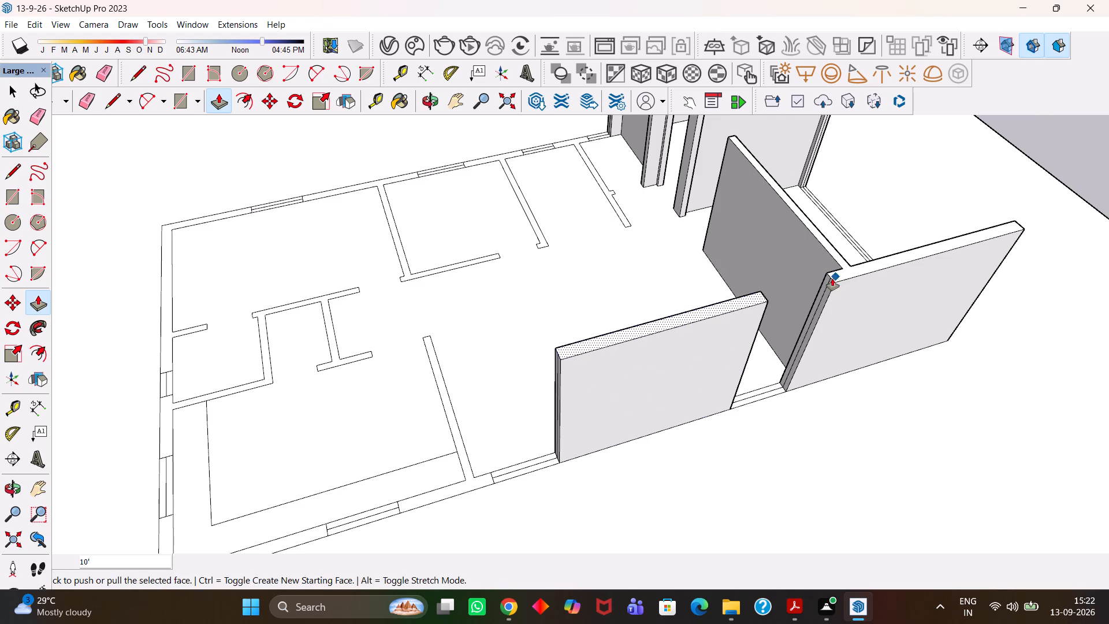
Push/Pull the left exterior wall section with the top-left room's partition up to the neighbouring raised wall's height.
scroll(743, 307, down, 4)
key(h)
scroll(568, 437, up, 2)
drag(562, 419, 692, 373)
middle_drag(697, 402, 669, 399)
scroll(669, 399, up, 1)
key(space)
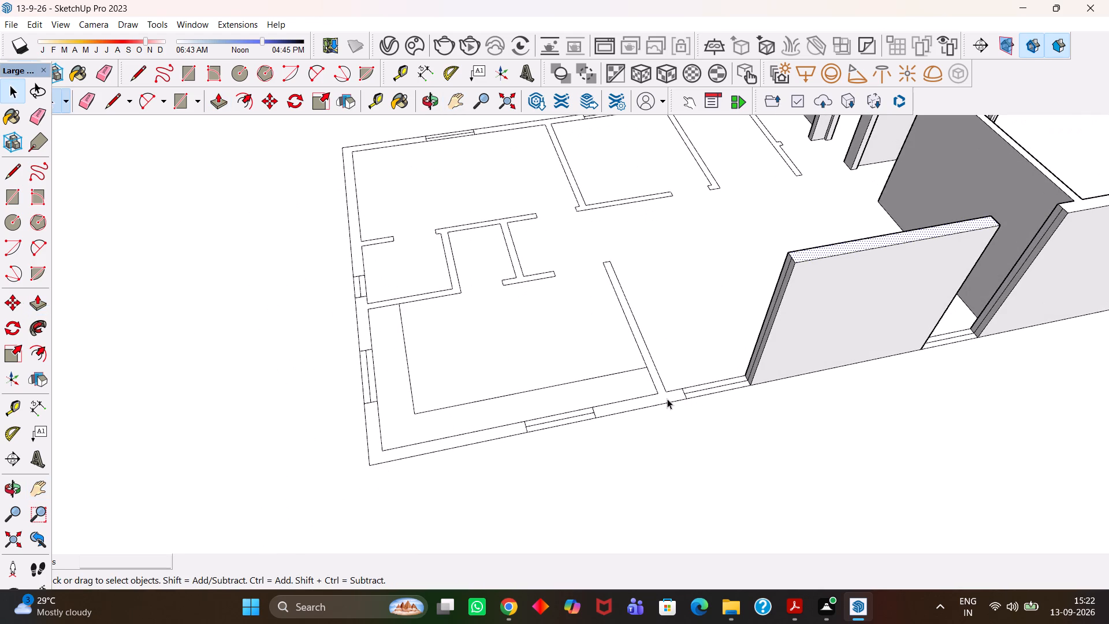
click(667, 399)
scroll(667, 398, up, 2)
key(p)
click(667, 398)
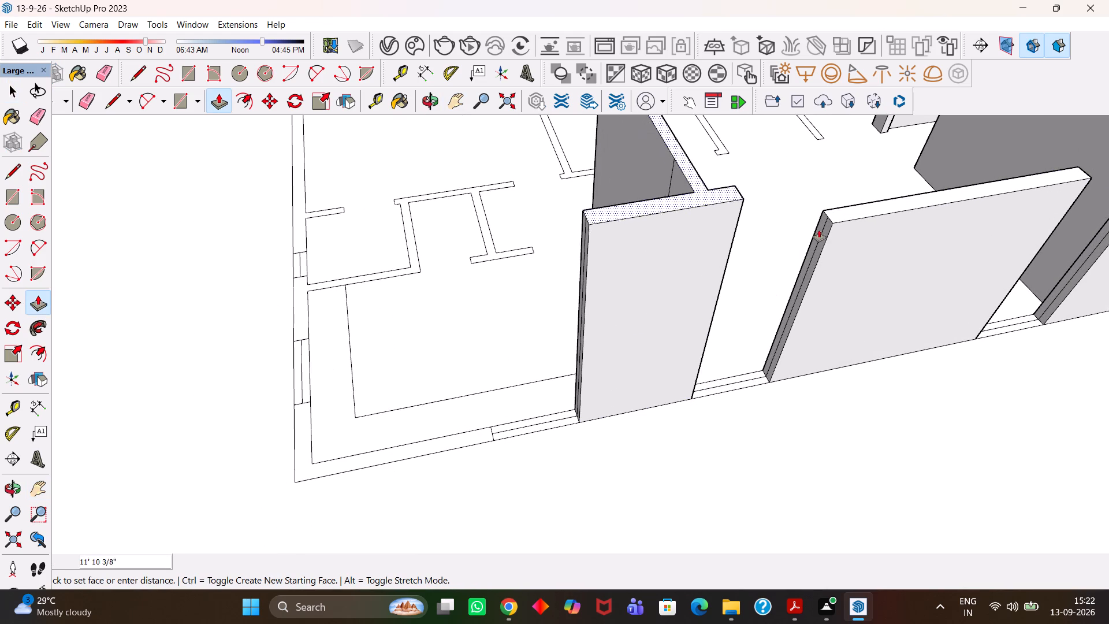
click(835, 224)
Push/Pull the L-shaped exterior wall at the copied plan's top-left corner up to the adjacent raised wall's height.
key(h)
scroll(769, 317, down, 4)
drag(571, 378, 701, 351)
scroll(586, 418, up, 2)
key(space)
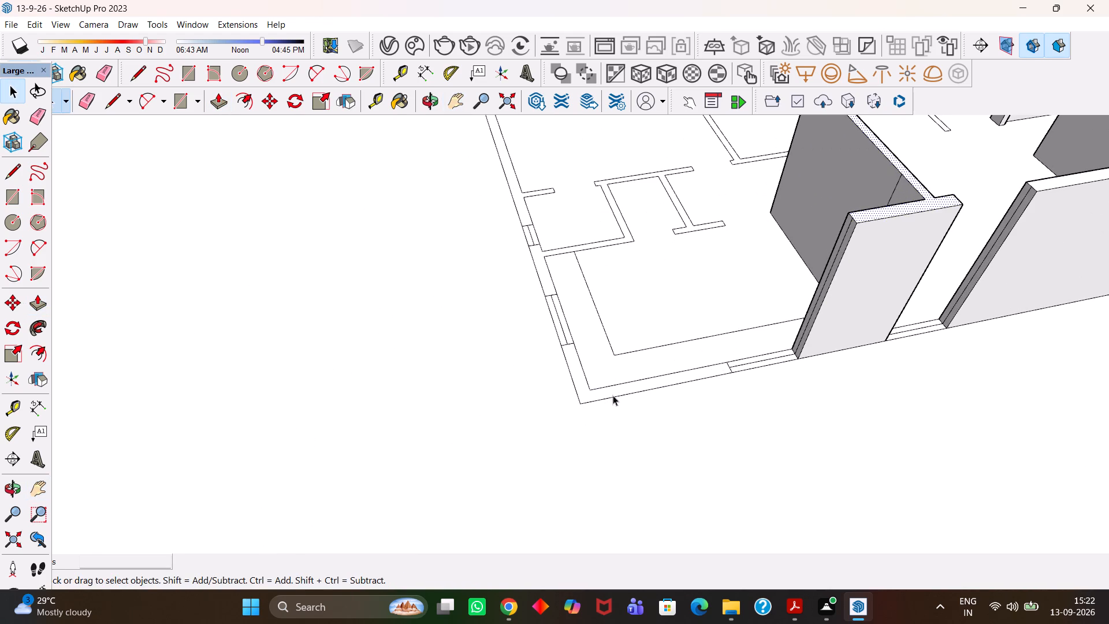
click(609, 394)
scroll(606, 393, up, 2)
key(p)
click(606, 393)
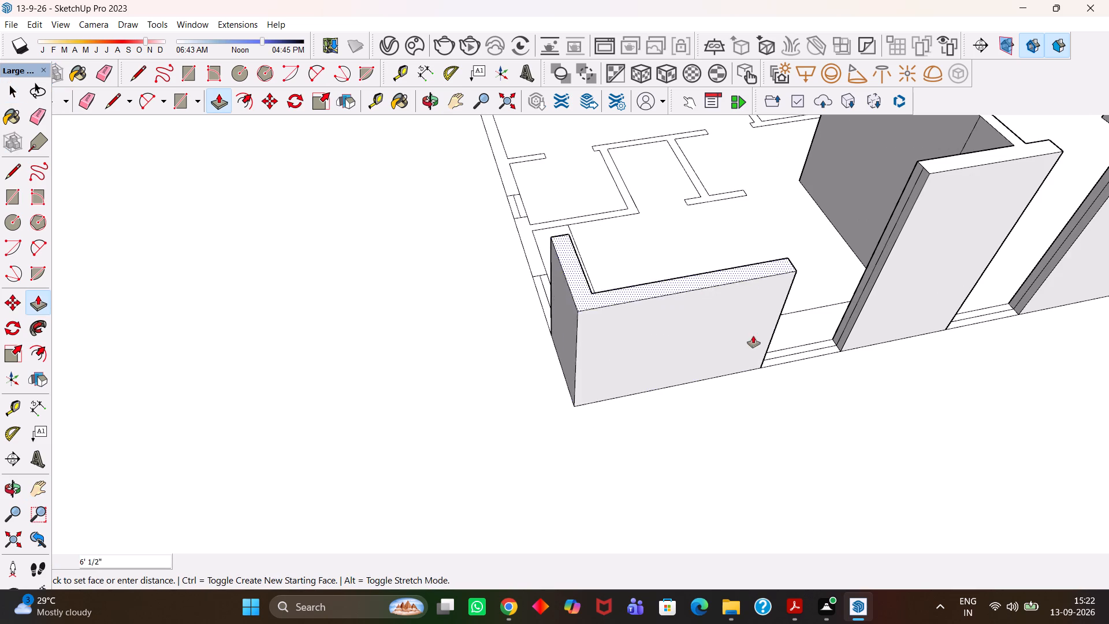
scroll(757, 336, down, 3)
click(884, 218)
Push/Pull the L-shaped exterior wall with its short stub at the copied plan's top-right corner up to the neighbouring raised walls' height.
scroll(827, 254, down, 7)
key(h)
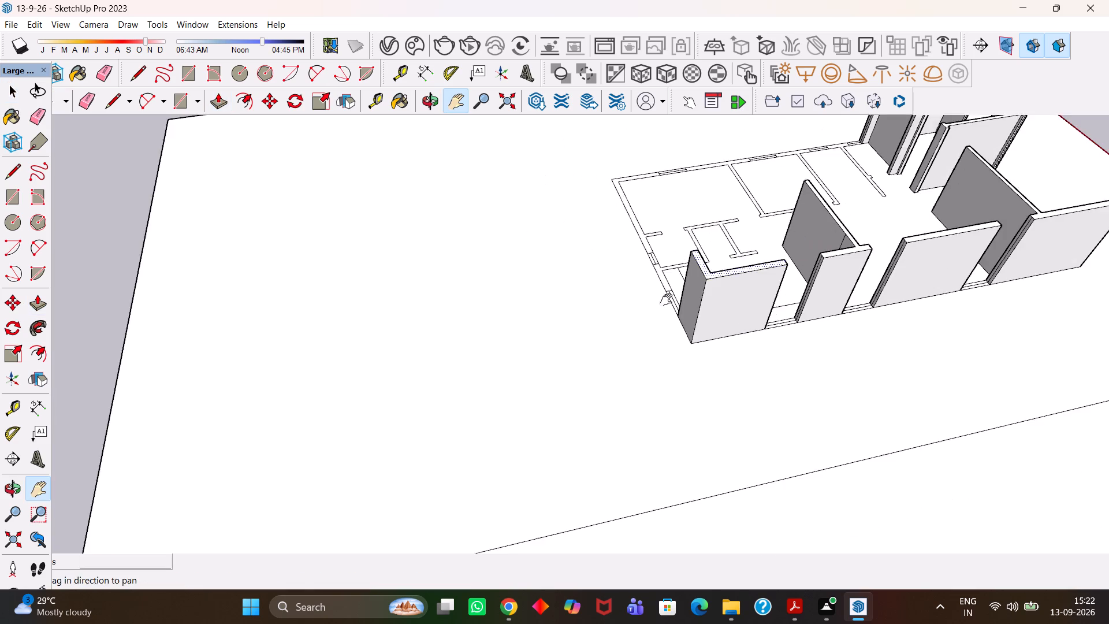
middle_drag(701, 309, 881, 276)
middle_drag(522, 222, 707, 283)
key(h)
drag(587, 229, 616, 354)
scroll(535, 336, up, 4)
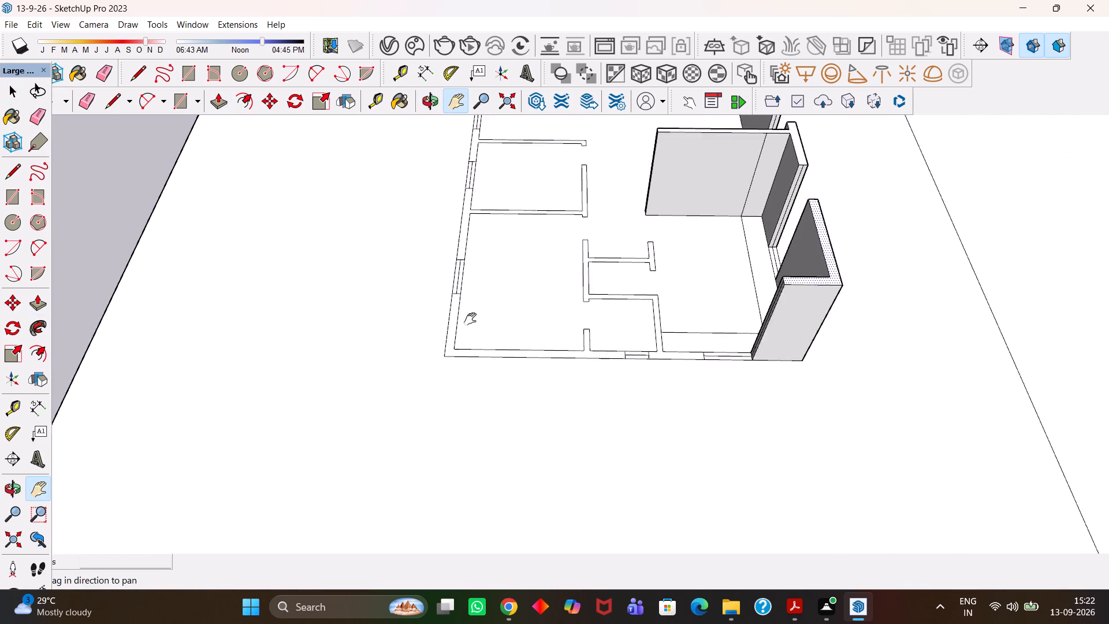
middle_drag(483, 325, 563, 341)
drag(510, 377, 567, 417)
scroll(531, 430, up, 2)
key(space)
click(519, 416)
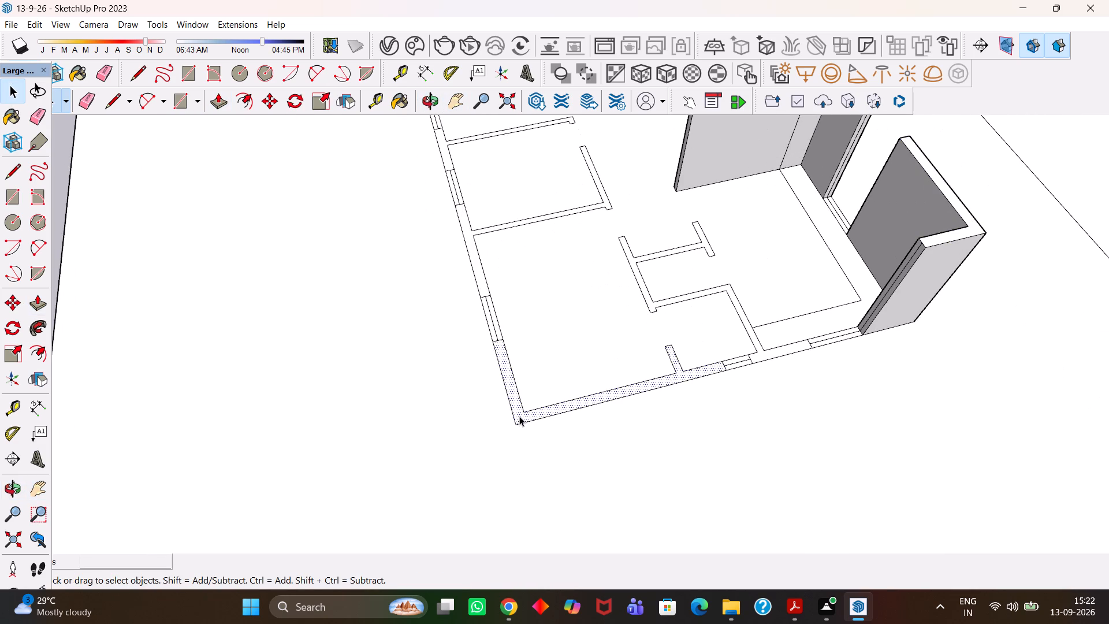
scroll(519, 416, down, 4)
key(p)
click(519, 416)
click(790, 307)
Push/Pull the top exterior wall section between the two windows, with its connected bathroom walls, up to the adjacent raised wall's height.
scroll(714, 369, up, 5)
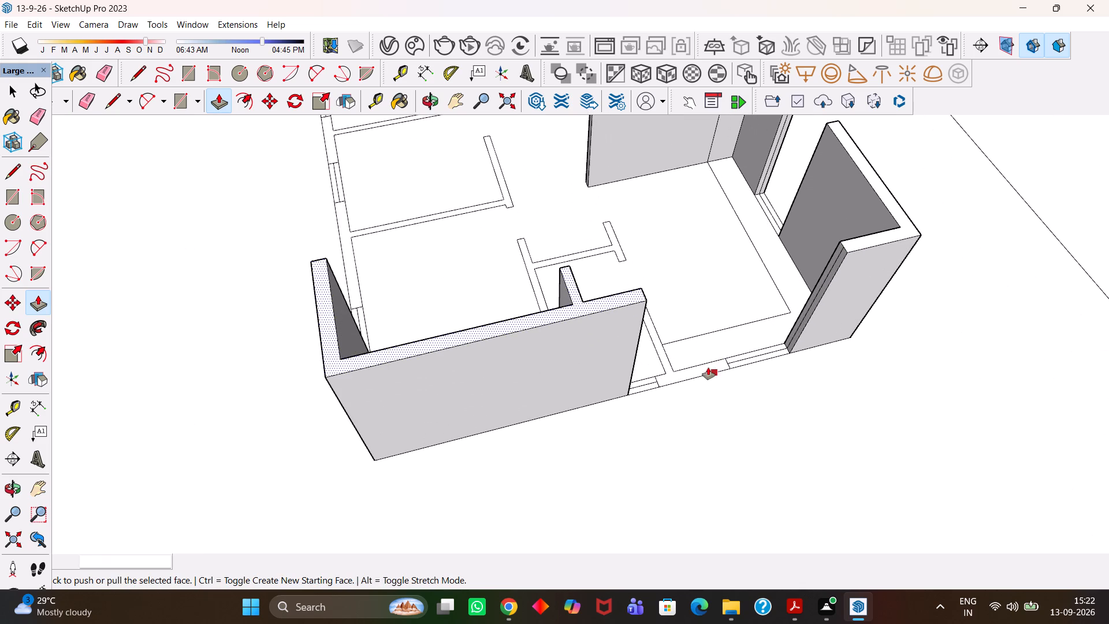
key(space)
click(705, 369)
scroll(705, 369, down, 4)
key(p)
click(706, 370)
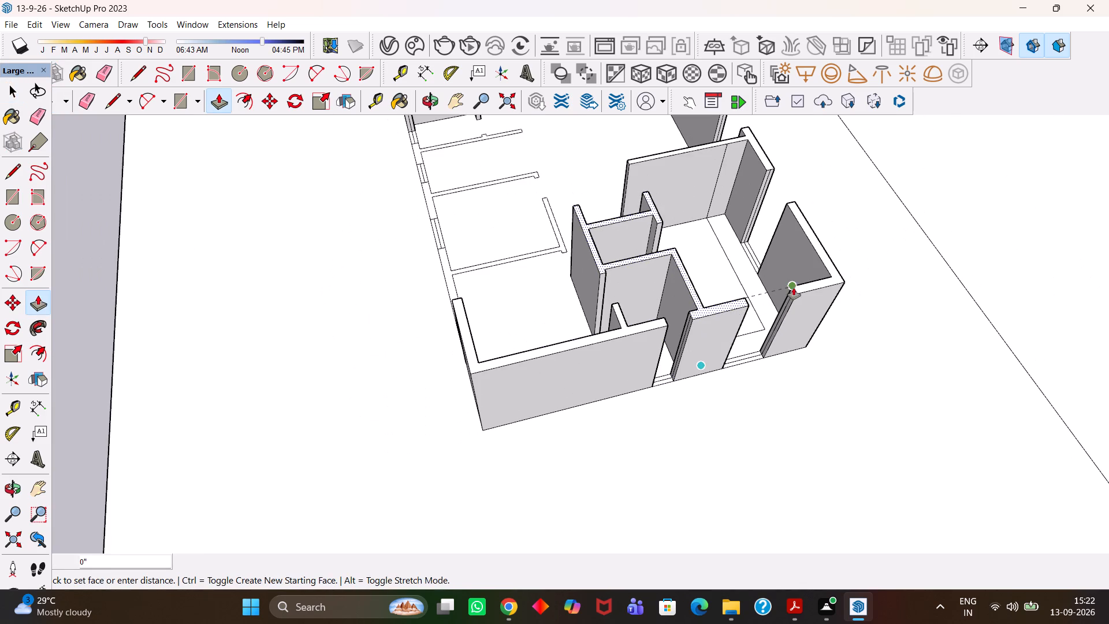
click(798, 281)
Push/Pull the right exterior wall section next to the top-right room, with its connected L-shaped partition, up 10'.
scroll(797, 289, down, 9)
key(h)
middle_drag(523, 347, 773, 316)
scroll(762, 321, up, 3)
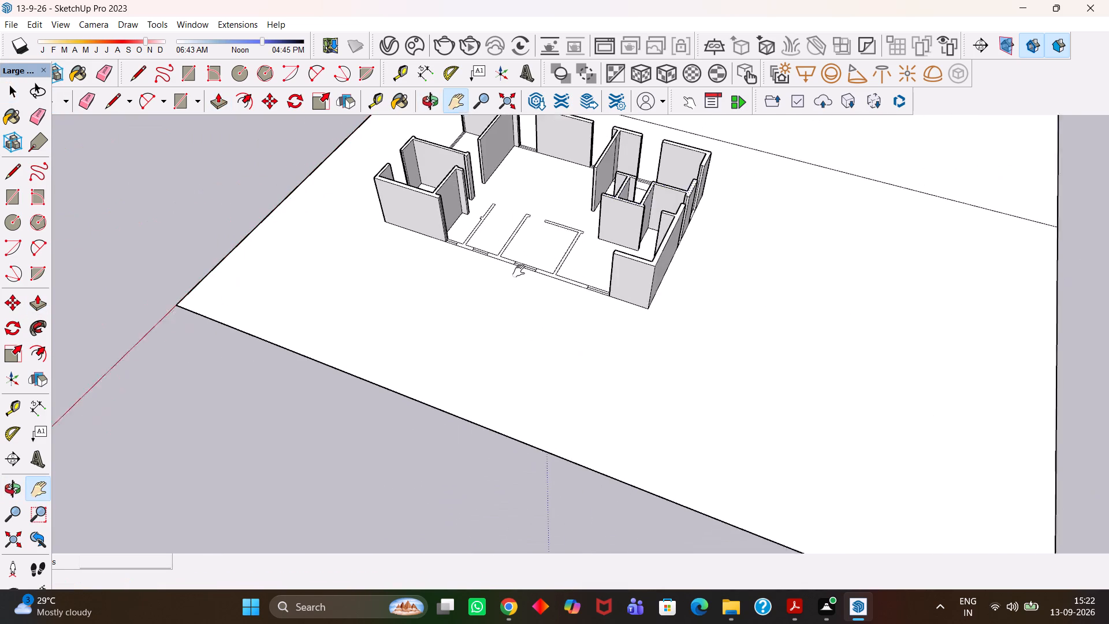
scroll(519, 271, up, 4)
key(h)
middle_drag(536, 277, 630, 301)
drag(523, 282, 571, 366)
middle_drag(583, 373, 604, 379)
scroll(604, 379, up, 2)
key(space)
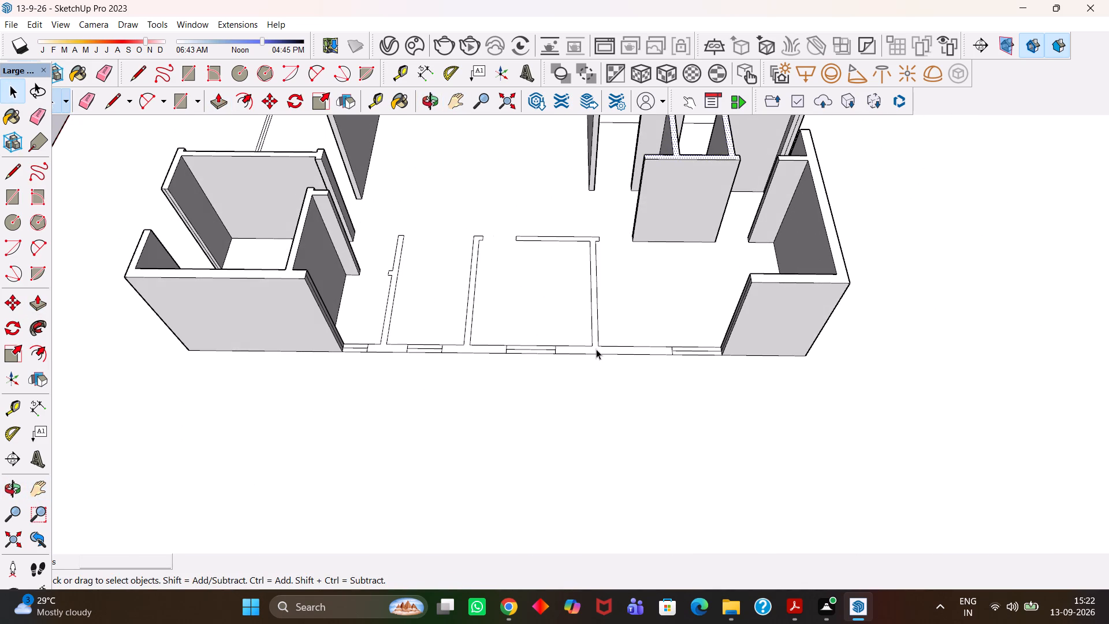
click(596, 349)
scroll(596, 349, down, 2)
key(p)
click(596, 349)
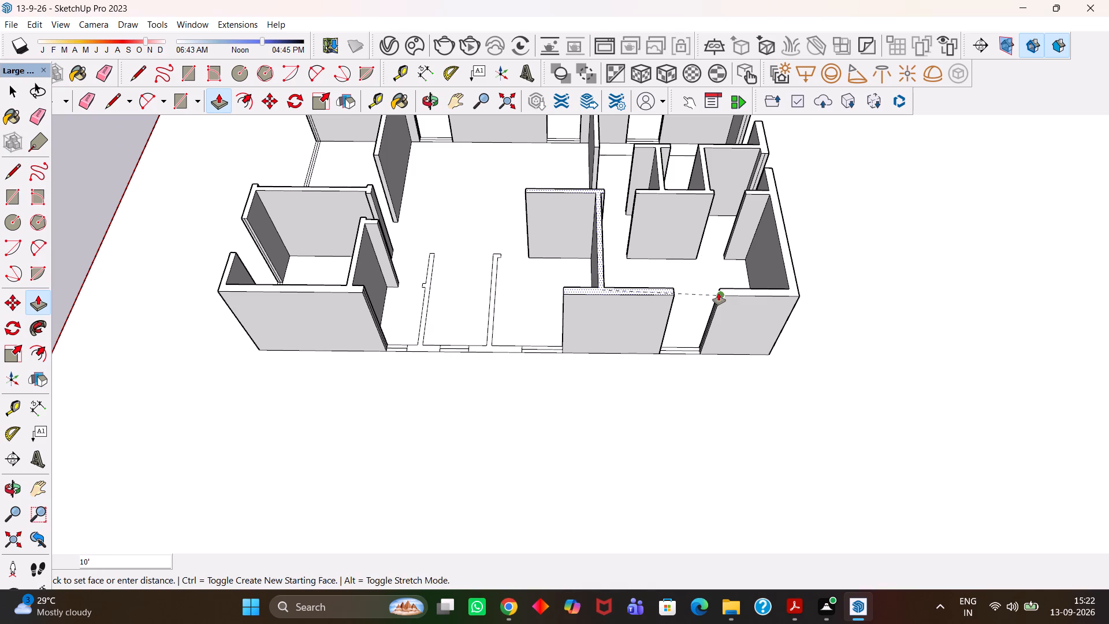
click(719, 293)
Push/Pull the next right exterior wall section down the plan, with its partition, level with the raised wall beside it.
scroll(689, 288, down, 4)
middle_drag(571, 344, 583, 347)
scroll(583, 347, up, 2)
key(h)
scroll(525, 328, up, 6)
key(space)
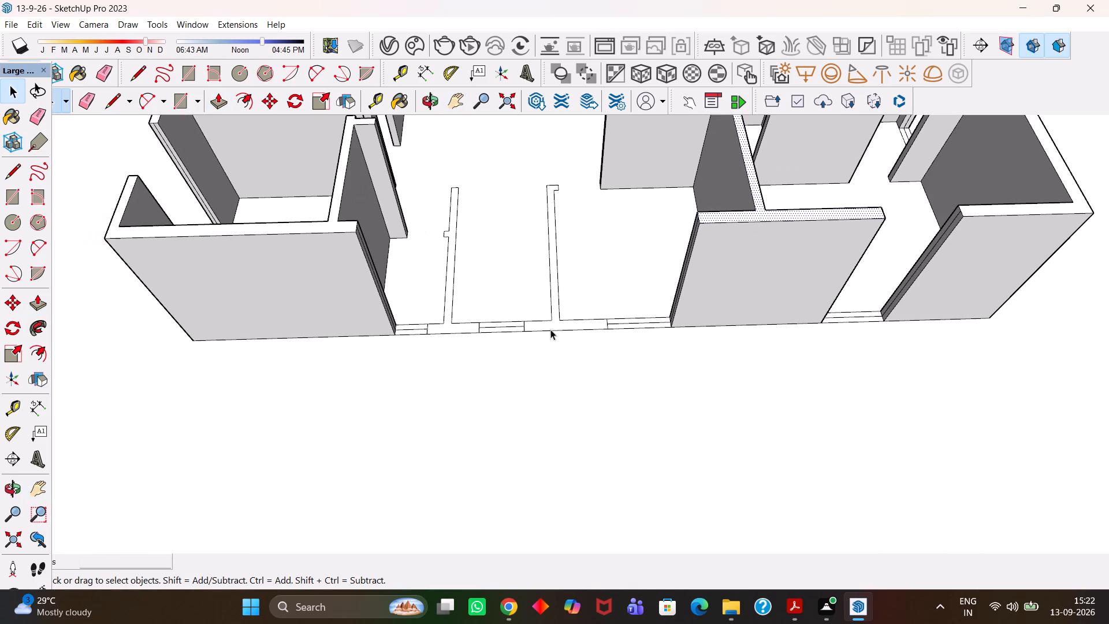
click(555, 325)
scroll(555, 325, down, 3)
key(p)
click(555, 325)
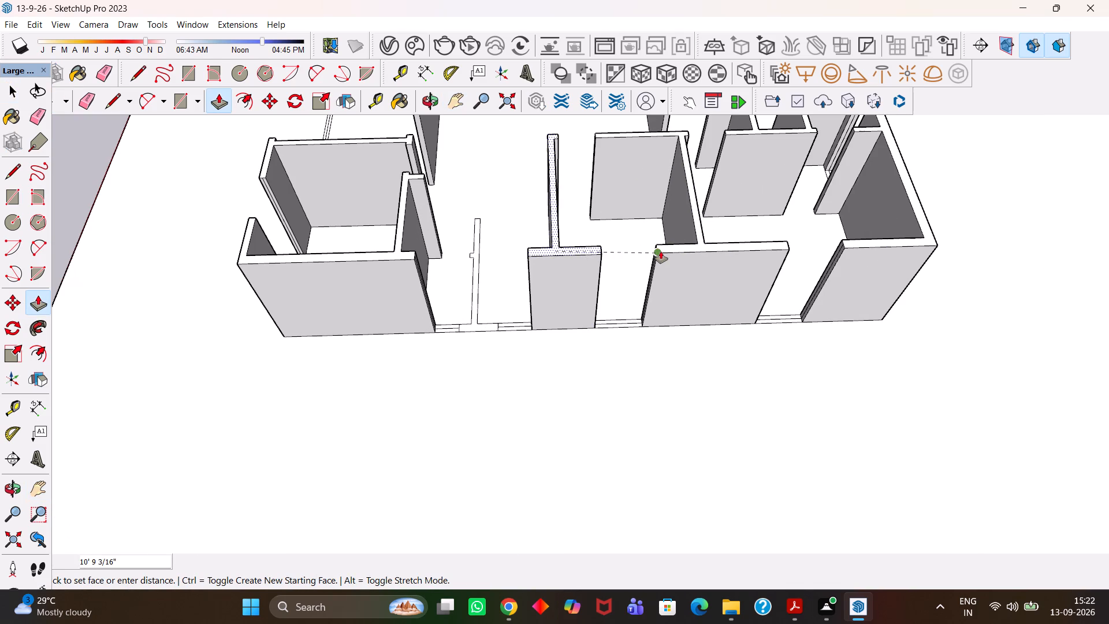
click(661, 251)
Push/Pull the last flat right exterior wall section, with its attached partition, up 10', level with the adjacent walls.
key(h)
scroll(483, 300, up, 6)
drag(469, 334, 563, 395)
scroll(574, 408, up, 2)
middle_click(574, 408)
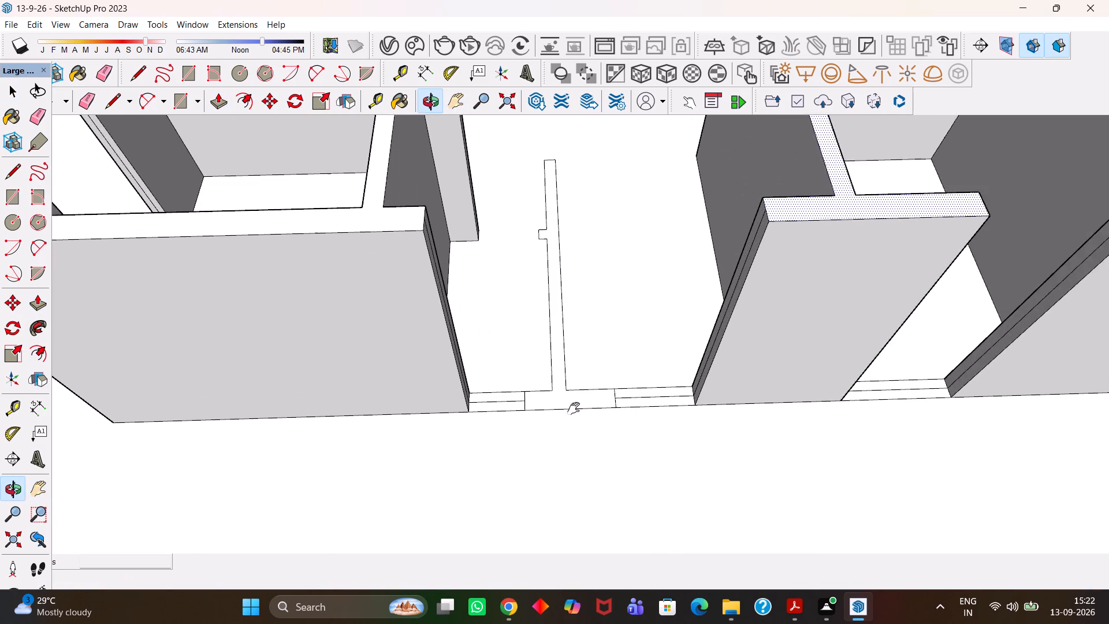
scroll(574, 408, up, 1)
key(space)
click(548, 399)
scroll(548, 399, down, 5)
key(p)
click(548, 399)
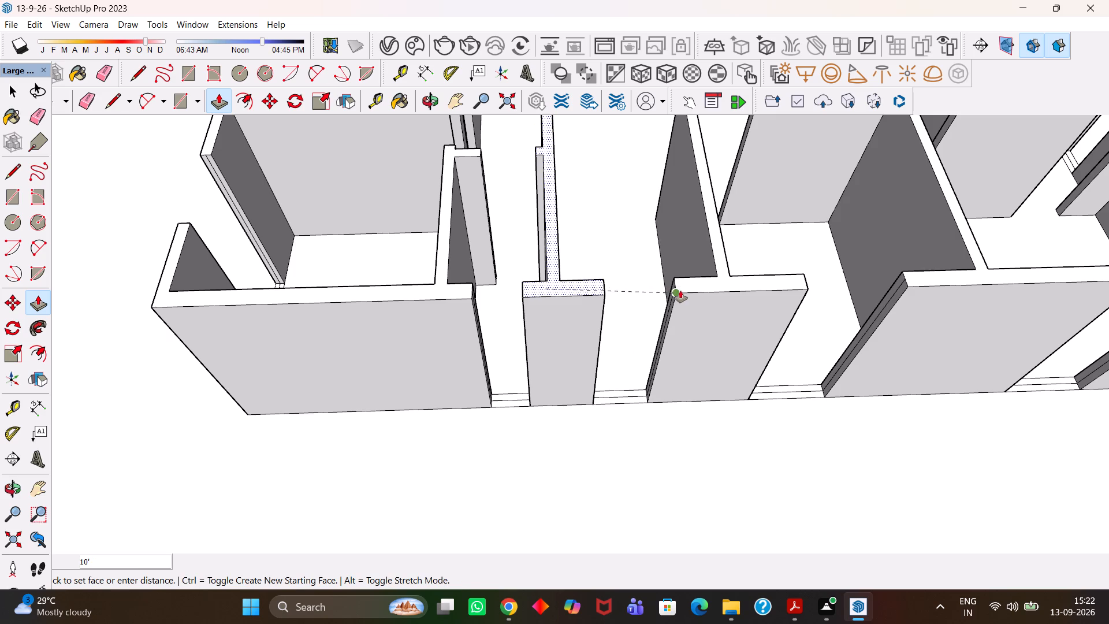
click(680, 291)
Examine the copied plan's raised walls and the remaining window and door openings from several angles.
scroll(656, 317, down, 18)
key(h)
middle_drag(534, 351, 614, 331)
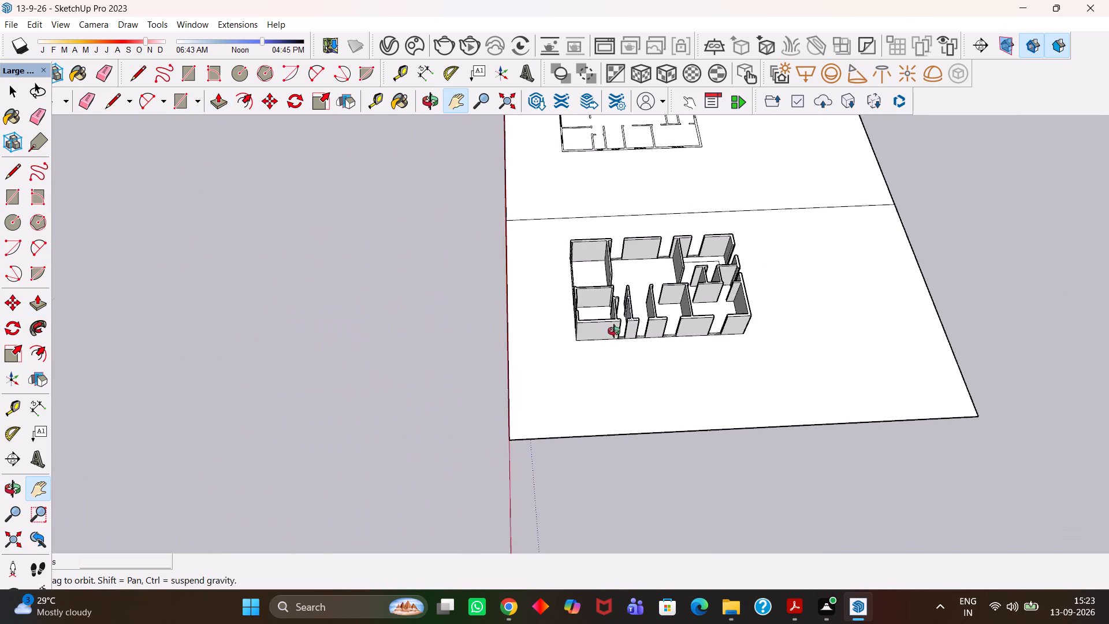
middle_drag(614, 331, 856, 296)
scroll(853, 298, up, 6)
key(h)
scroll(623, 180, down, 3)
middle_drag(460, 288, 523, 315)
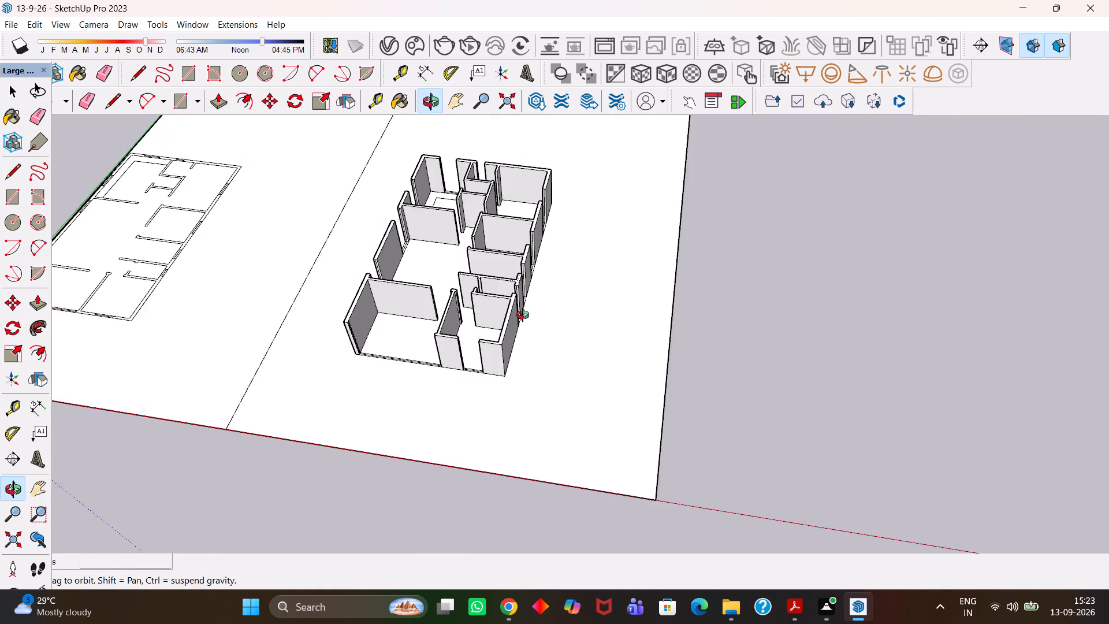
middle_drag(523, 315, 538, 323)
scroll(538, 323, up, 1)
scroll(535, 323, down, 4)
key(h)
drag(515, 312, 581, 344)
scroll(524, 343, up, 4)
scroll(523, 341, down, 6)
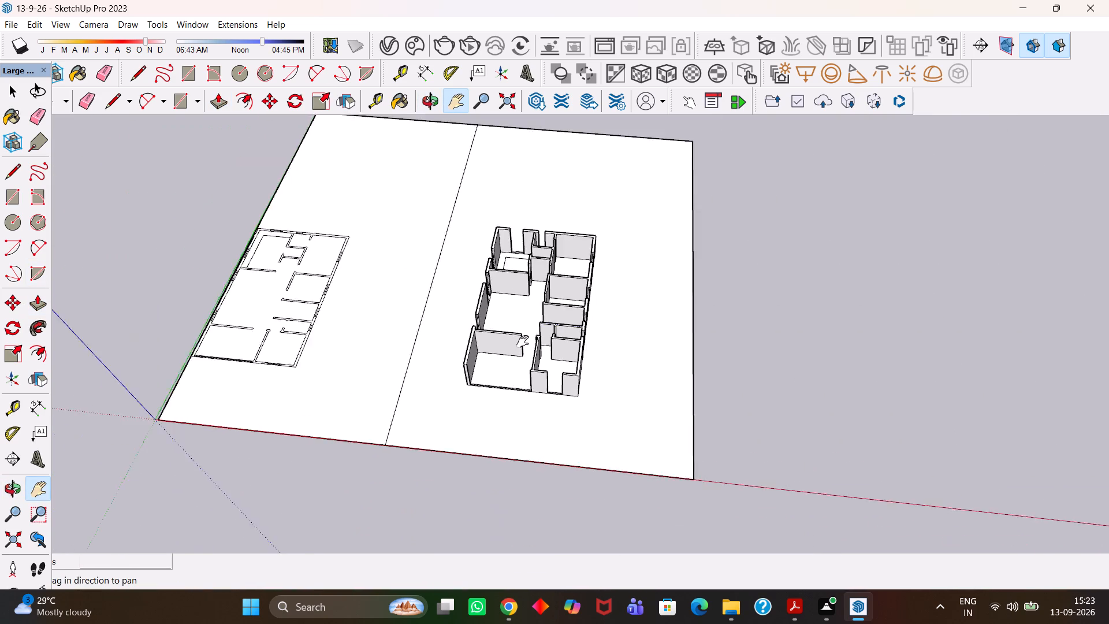
middle_drag(498, 353, 512, 359)
scroll(512, 359, up, 3)
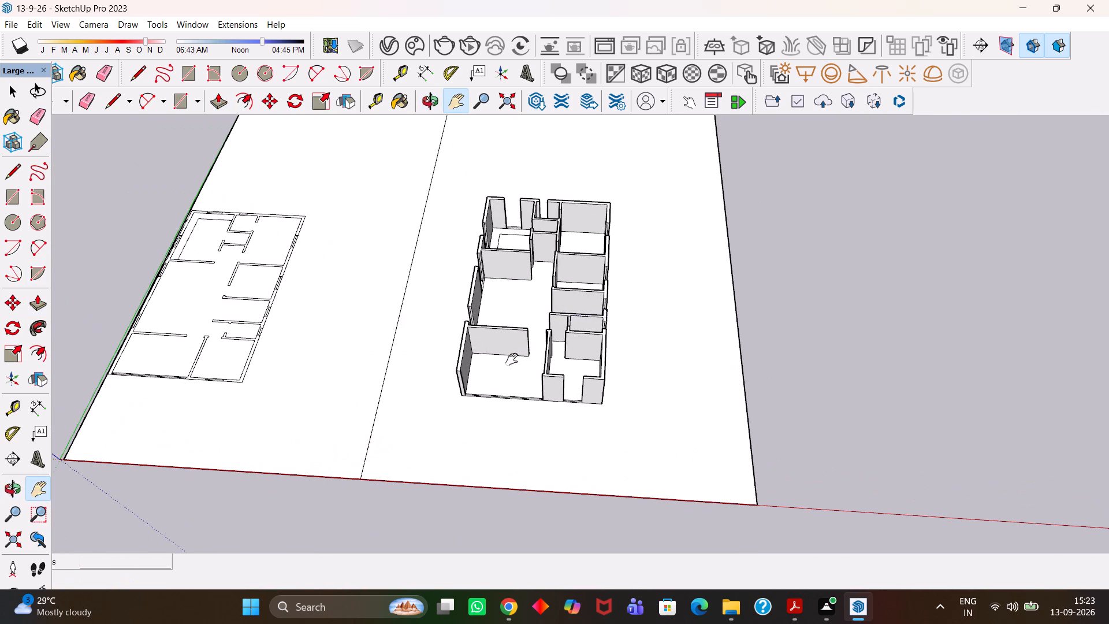
scroll(511, 359, up, 3)
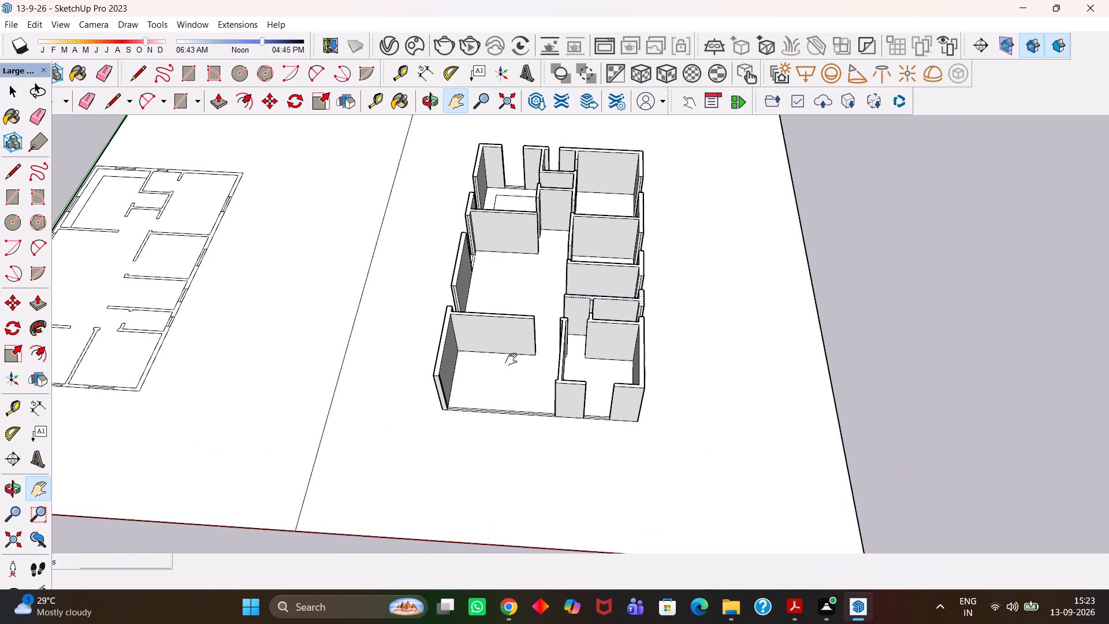
scroll(511, 359, up, 4)
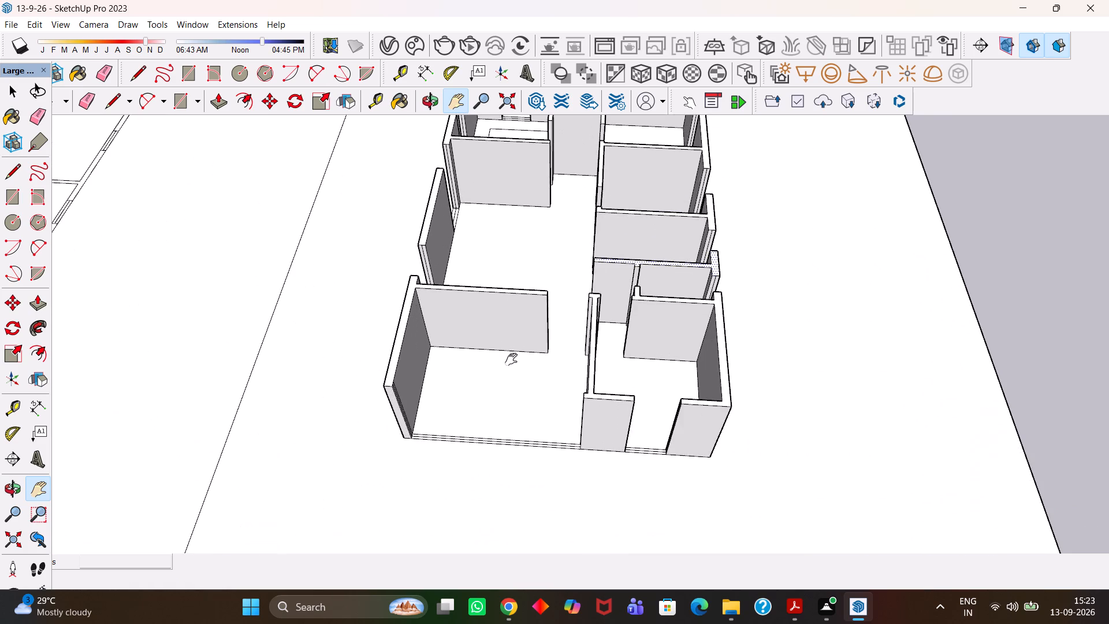
scroll(511, 359, down, 5)
scroll(542, 352, up, 3)
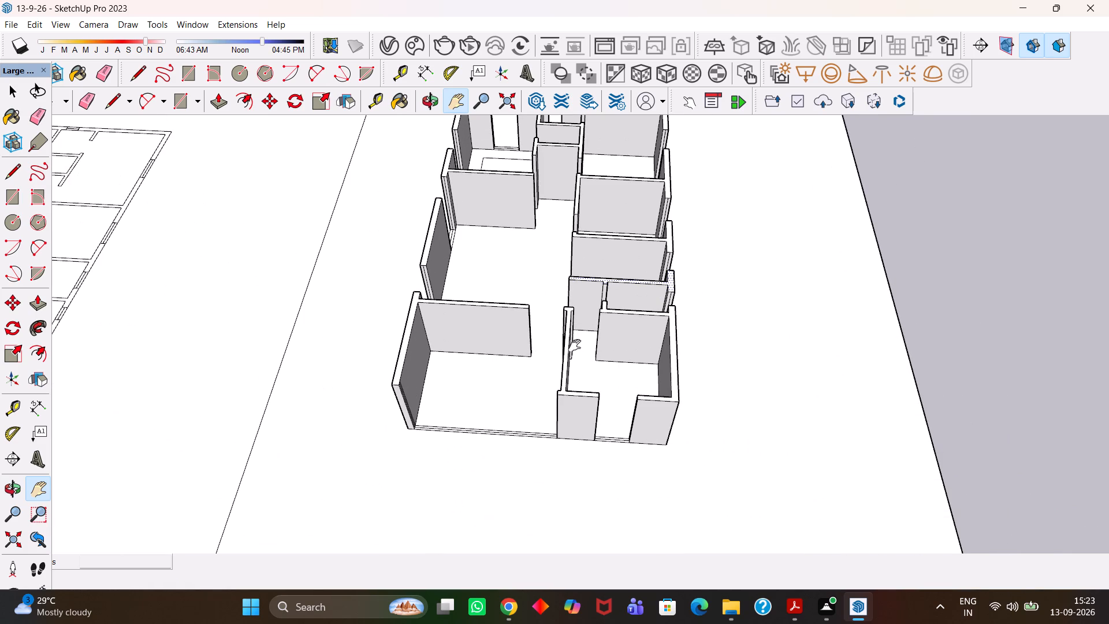
key(h)
scroll(556, 346, down, 4)
middle_drag(584, 320, 591, 343)
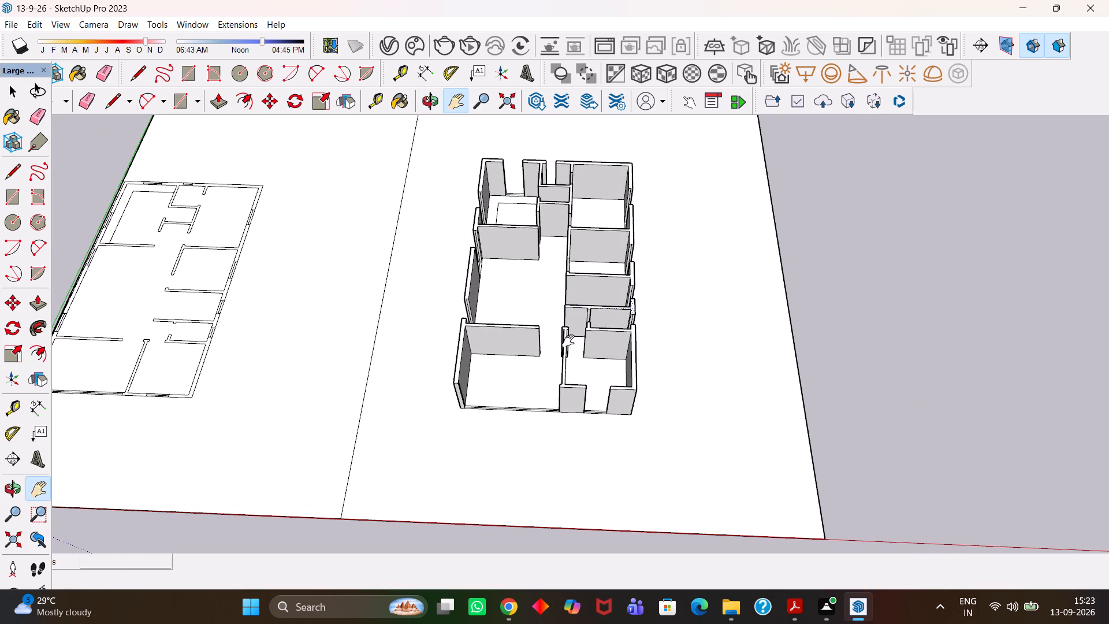
scroll(570, 341, up, 2)
scroll(569, 342, down, 5)
middle_drag(540, 272, 553, 377)
scroll(553, 377, up, 4)
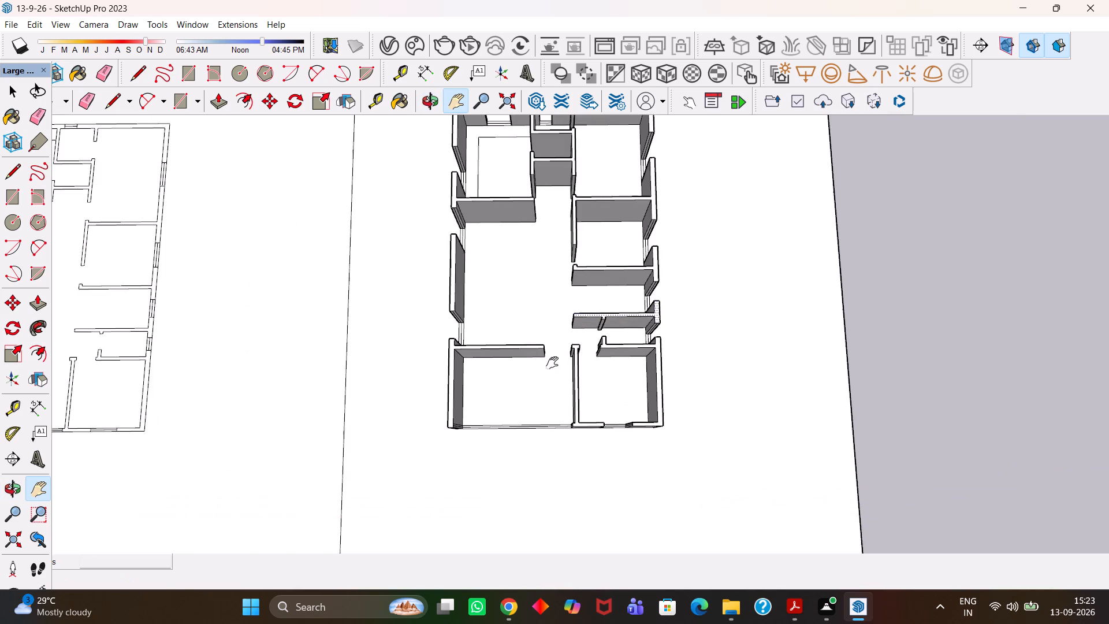
scroll(552, 362, down, 2)
scroll(463, 324, up, 5)
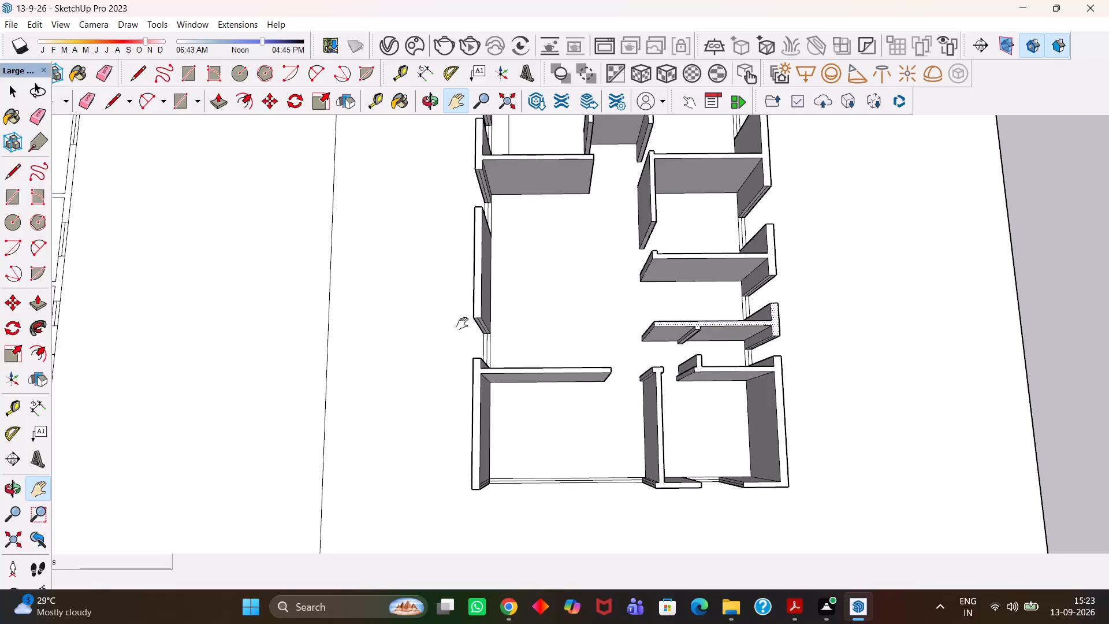
Erase the vertical centre line on the left exterior wall's end face at the large middle room's lower window.
scroll(464, 325, up, 4)
scroll(464, 325, down, 5)
scroll(501, 358, up, 9)
drag(460, 340, 516, 381)
scroll(521, 366, up, 4)
middle_drag(522, 372, 551, 355)
scroll(551, 355, up, 3)
key(h)
drag(550, 352, 585, 421)
middle_drag(563, 427, 597, 393)
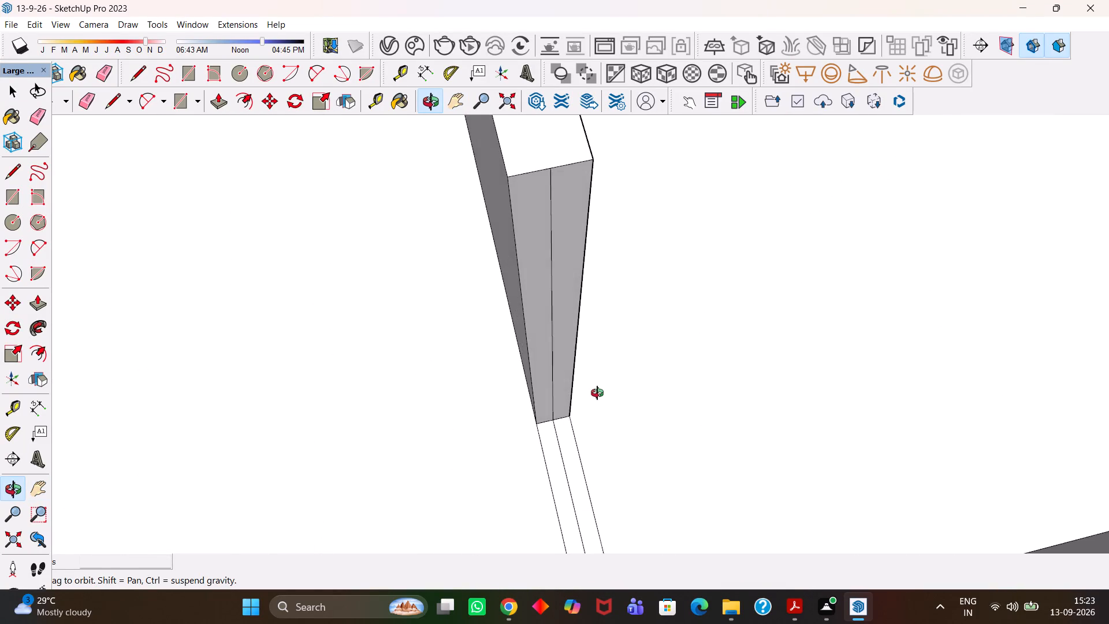
middle_drag(597, 393, 613, 399)
middle_drag(545, 432, 554, 413)
scroll(552, 411, up, 1)
key(space)
key(e)
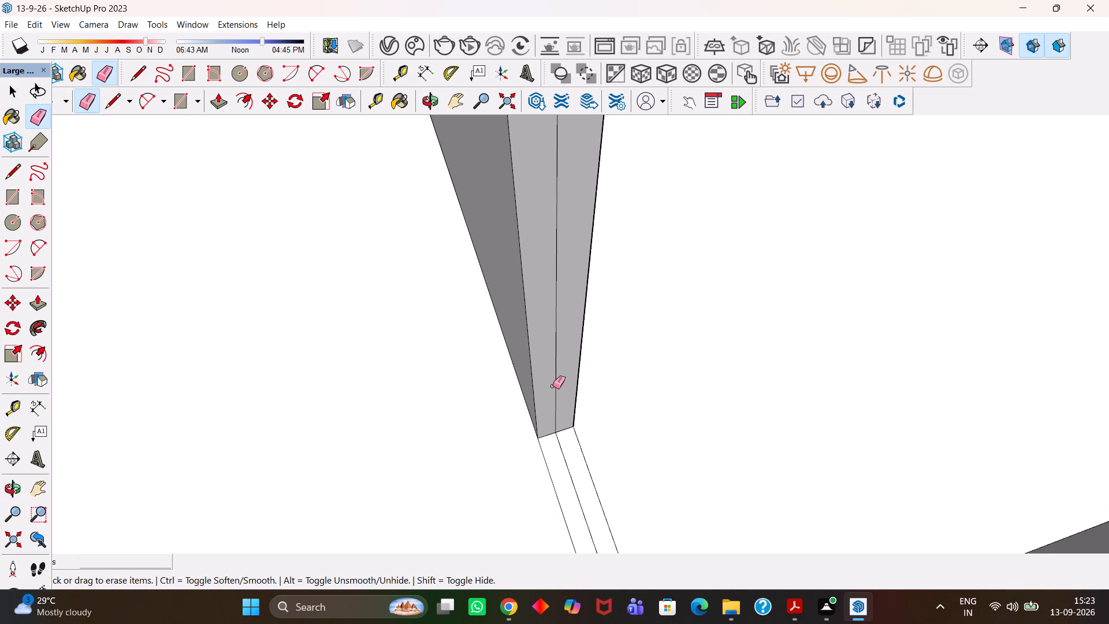
click(553, 386)
Place a guide line 3' above the base edge of that wall end face for the window sill.
scroll(556, 392, down, 1)
scroll(559, 404, up, 5)
key(t)
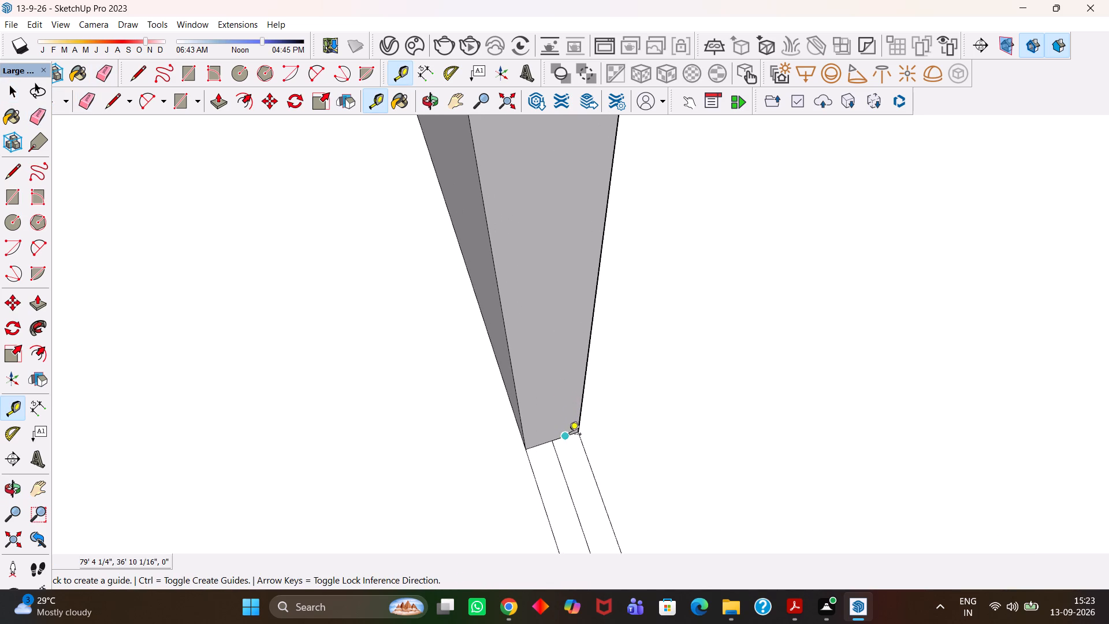
double_click(569, 435)
click(564, 438)
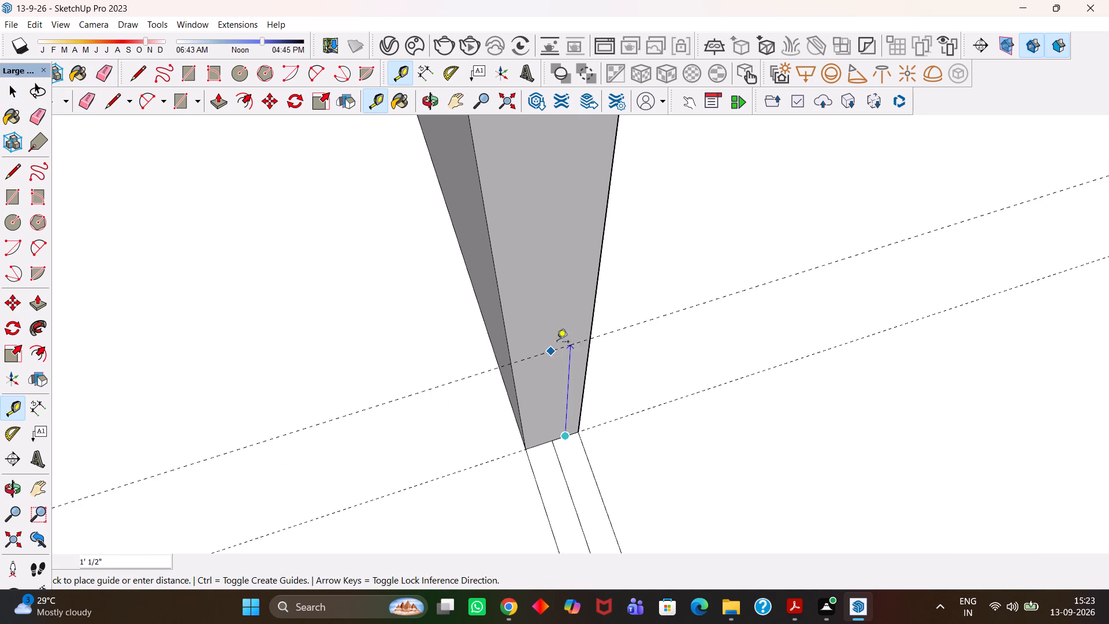
text(3')
key(Return)
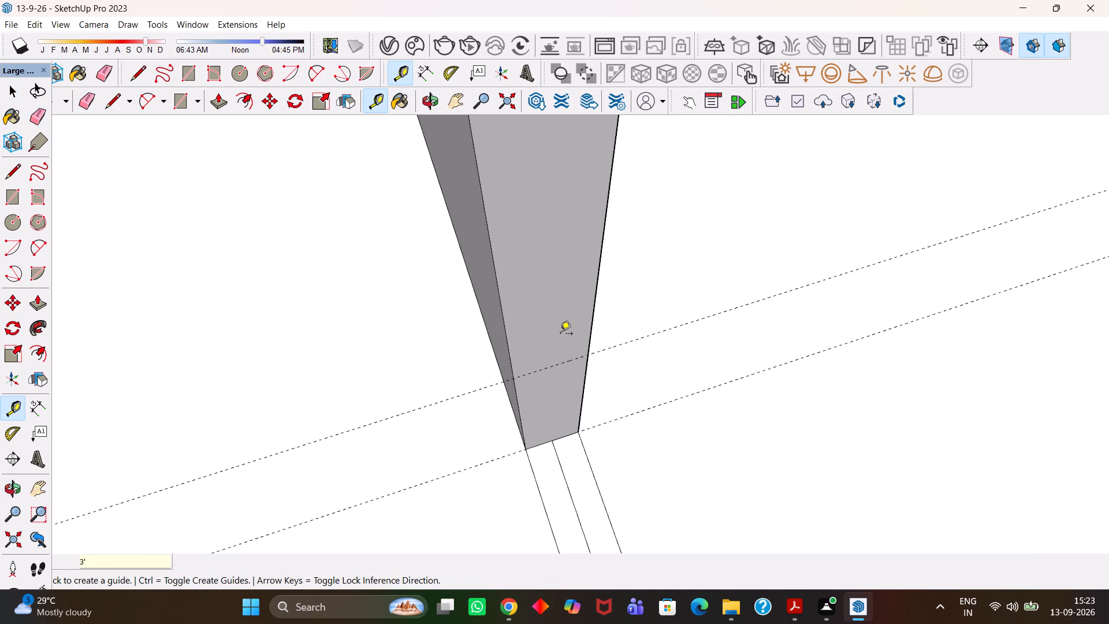
Place a second guide line 4' above the sill guide on the wall end face.
key(h)
scroll(492, 353, down, 9)
drag(504, 332, 538, 376)
scroll(546, 388, up, 1)
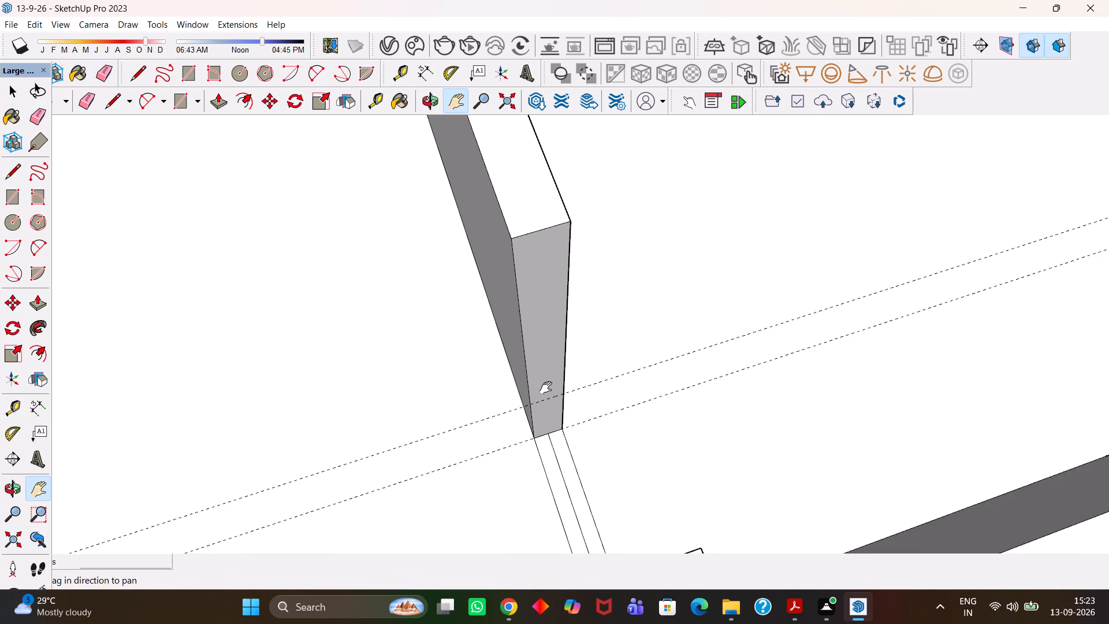
scroll(546, 388, up, 2)
key(t)
click(598, 384)
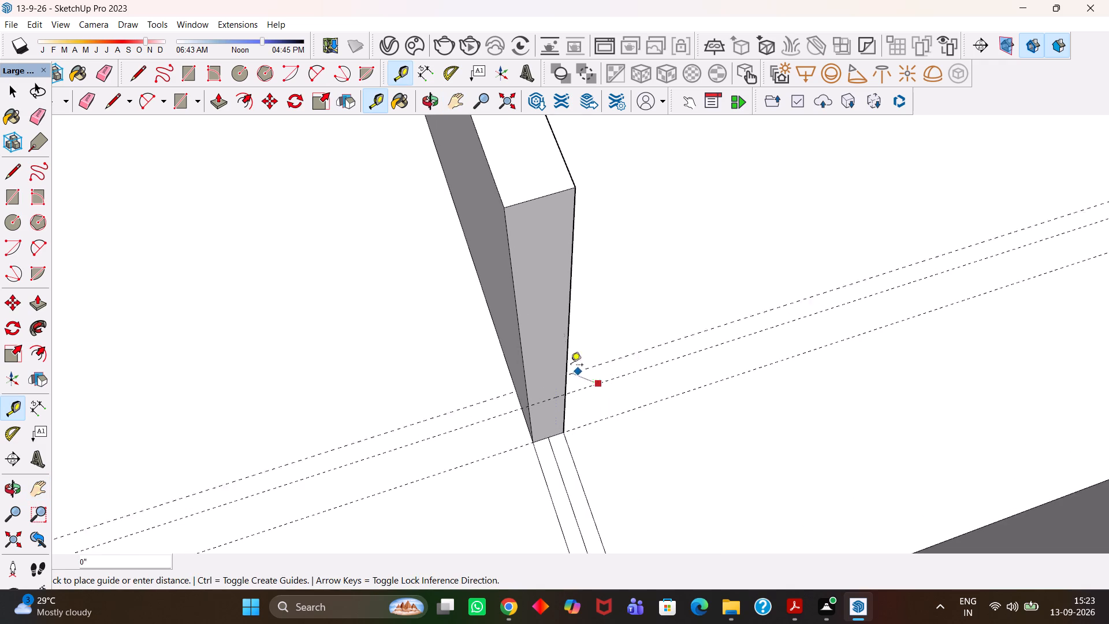
text(4')
key(Return)
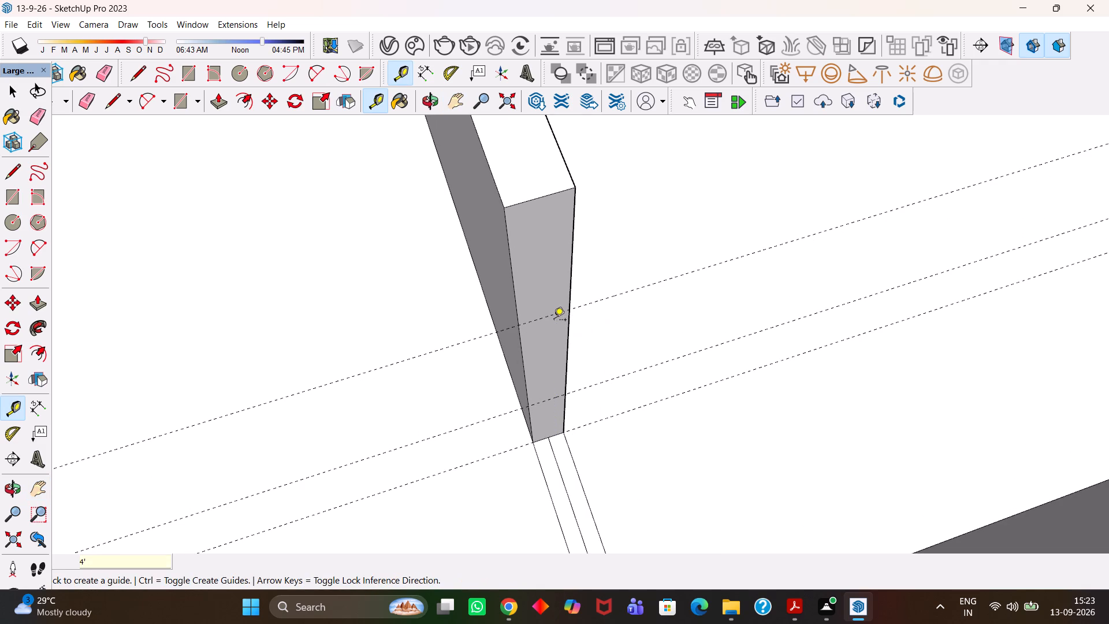
Draw a 4' by 9" rectangle on the wall end face between the two upper guide lines.
key(space)
double_click(542, 343)
click(542, 343)
key(r)
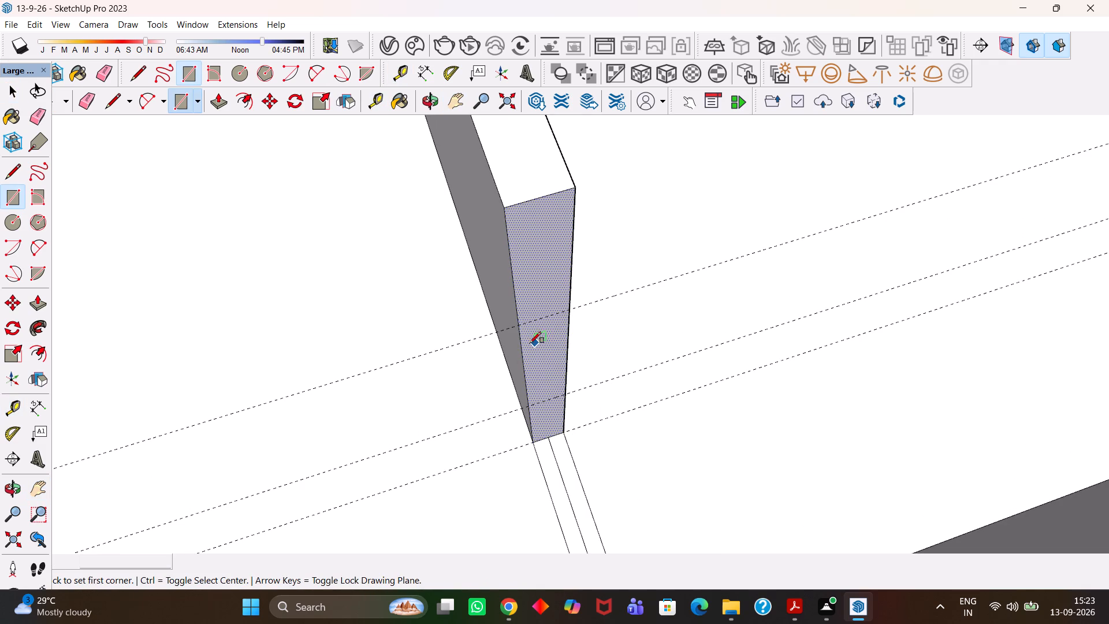
click(517, 322)
click(563, 399)
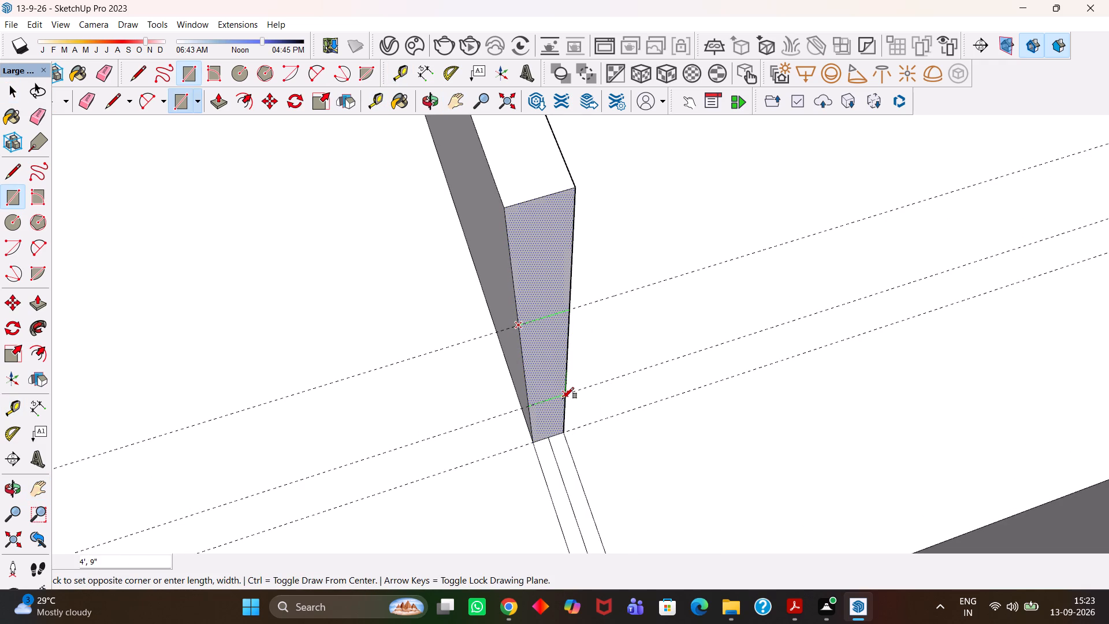
Push/Pull the end face's portion above the rectangle 4' across the window opening to meet the facing wall.
scroll(559, 398, down, 4)
key(space)
click(545, 334)
scroll(545, 334, down, 3)
key(p)
click(545, 334)
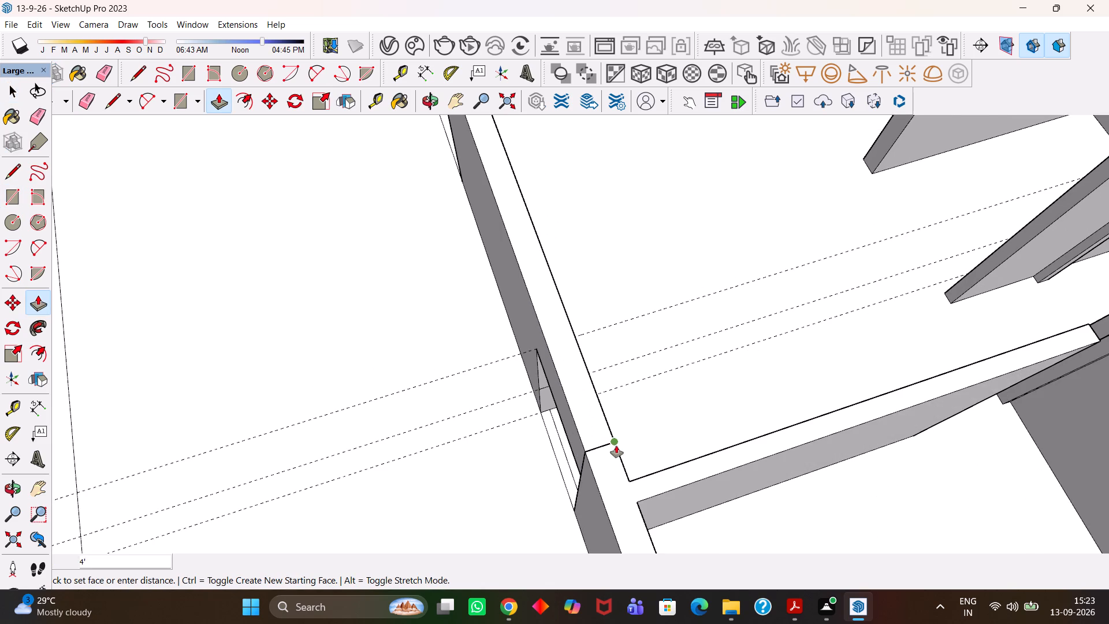
click(616, 447)
Push/Pull the end face's portion below the rectangle 4' across the opening to form the window's sill wall.
middle_drag(555, 491, 580, 455)
scroll(579, 454, up, 1)
key(space)
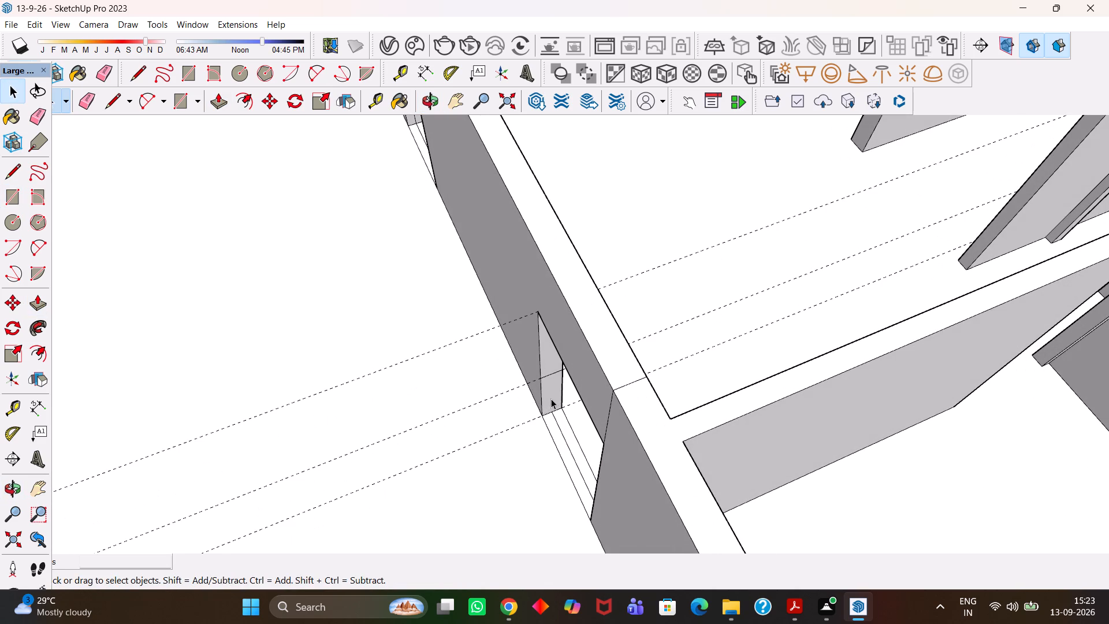
click(551, 399)
scroll(551, 399, down, 2)
key(p)
click(551, 399)
click(597, 421)
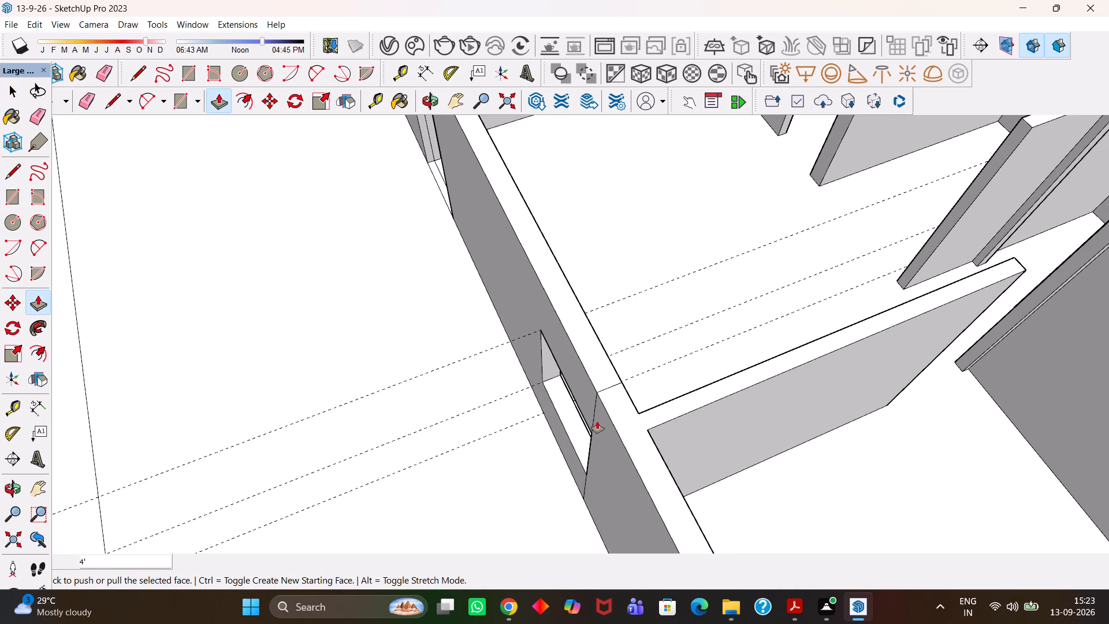
Erase the leftover seam edges around the new window on the wall's top and both side faces.
scroll(587, 417, up, 4)
key(e)
click(601, 421)
drag(601, 399, 593, 394)
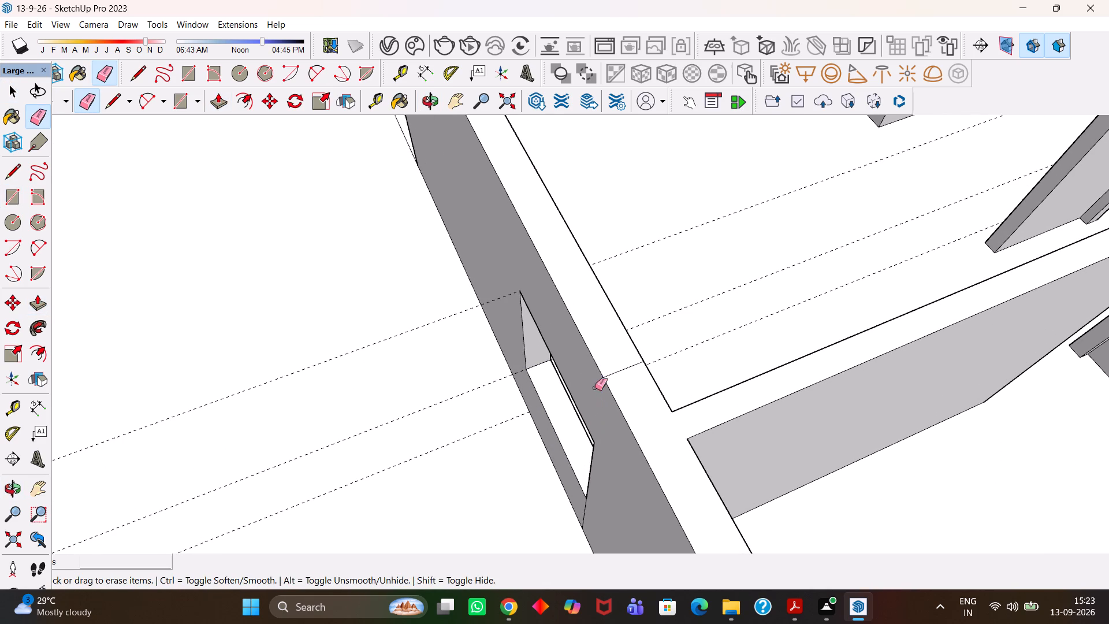
drag(619, 378, 613, 372)
scroll(630, 368, down, 3)
drag(634, 371, 632, 363)
middle_drag(645, 383, 507, 422)
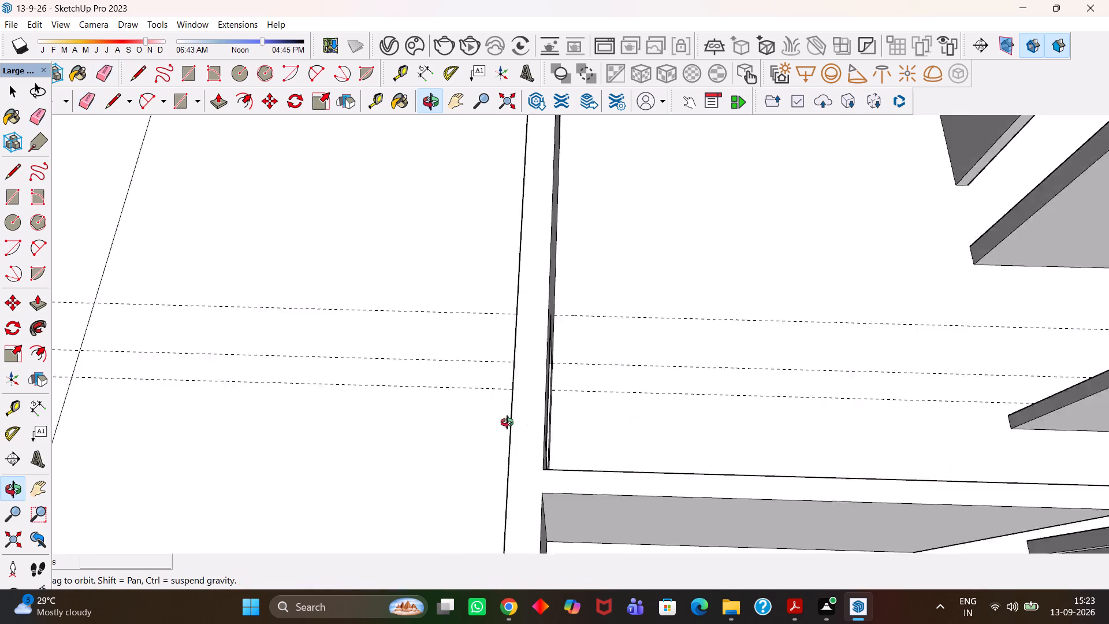
middle_drag(507, 422, 475, 431)
scroll(520, 415, up, 1)
middle_drag(526, 432, 466, 435)
click(463, 428)
drag(462, 443, 465, 427)
scroll(470, 446, down, 3)
scroll(481, 484, up, 6)
click(486, 477)
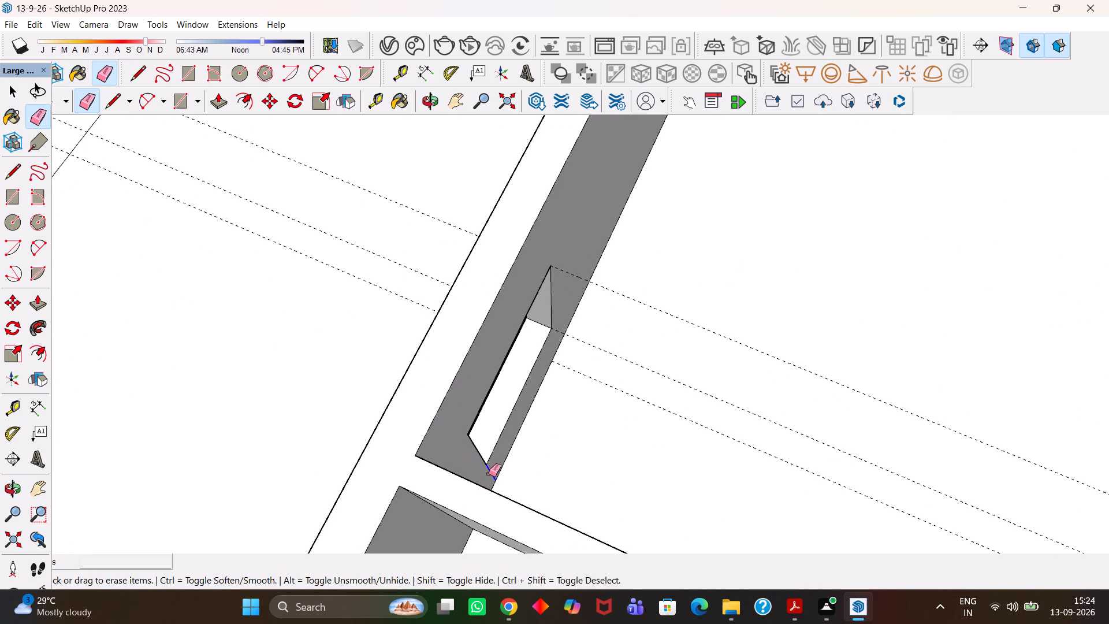
Erase the three guide lines running across the finished window wall.
scroll(490, 444, down, 9)
key(h)
middle_drag(426, 428, 531, 425)
key(h)
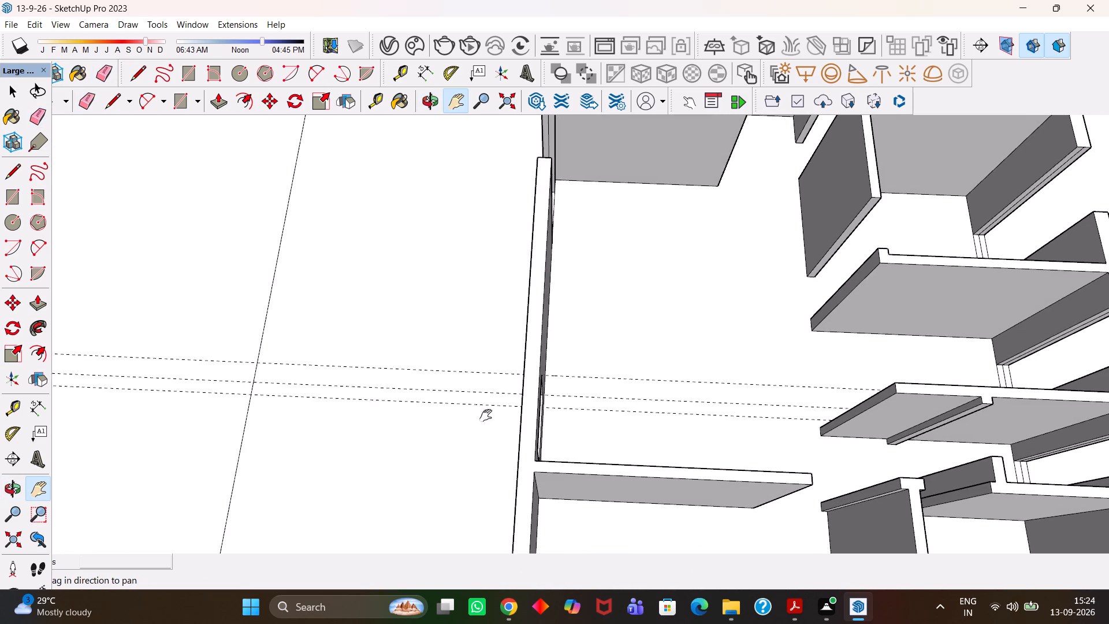
drag(487, 415, 589, 430)
middle_drag(551, 412, 559, 415)
scroll(559, 415, up, 1)
key(e)
drag(543, 351, 521, 459)
Place a guide along the top edge of the wall end beside the door opening and another 3' below it.
scroll(511, 446, down, 4)
key(h)
drag(686, 511, 604, 358)
scroll(544, 353, up, 3)
scroll(544, 353, down, 6)
key(h)
scroll(695, 338, up, 7)
key(h)
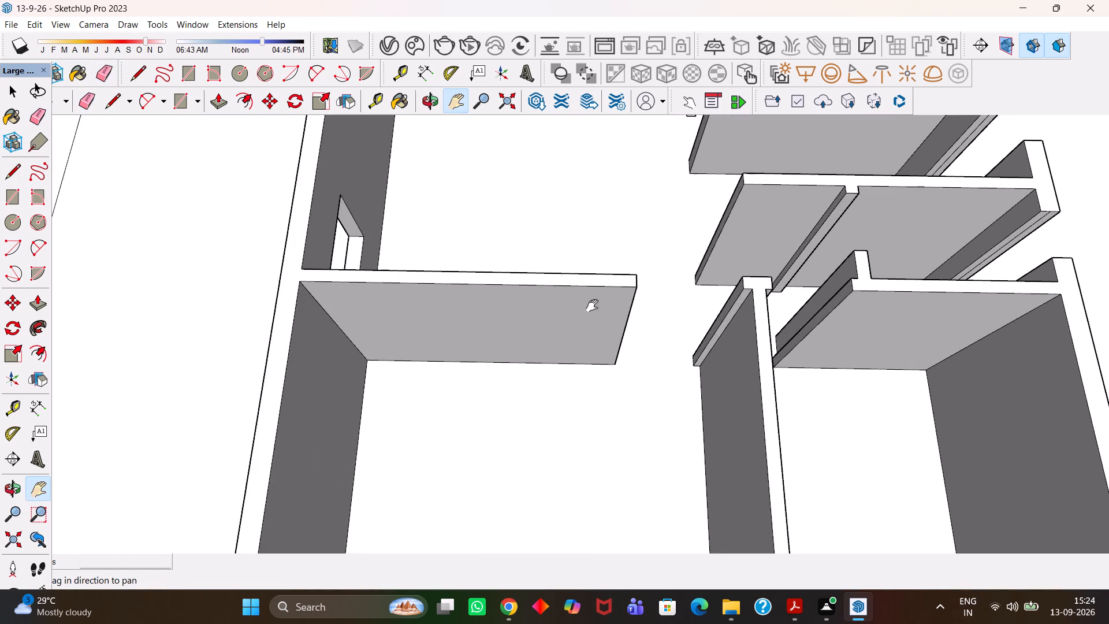
middle_drag(591, 306, 852, 321)
scroll(644, 330, up, 2)
key(h)
scroll(804, 307, down, 3)
middle_drag(650, 317, 724, 293)
scroll(701, 308, up, 1)
key(h)
scroll(657, 176, down, 4)
middle_drag(622, 281, 690, 222)
scroll(690, 223, up, 1)
drag(621, 254, 657, 394)
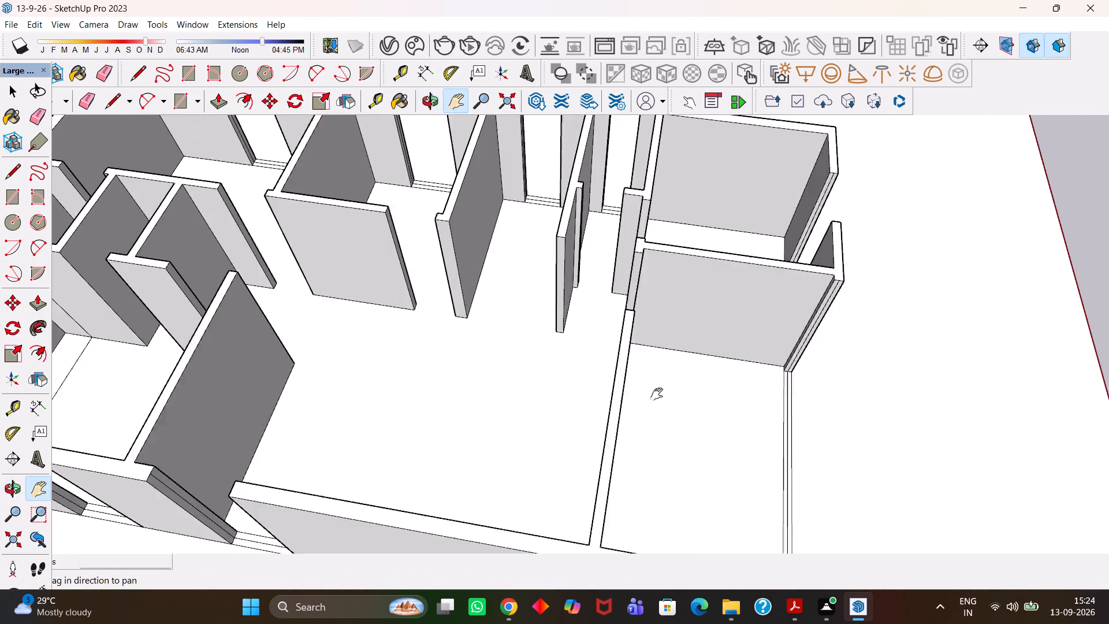
drag(657, 394, 663, 403)
middle_drag(634, 343, 671, 357)
scroll(671, 357, up, 3)
drag(609, 279, 602, 362)
middle_drag(594, 385, 604, 389)
scroll(605, 389, up, 4)
key(t)
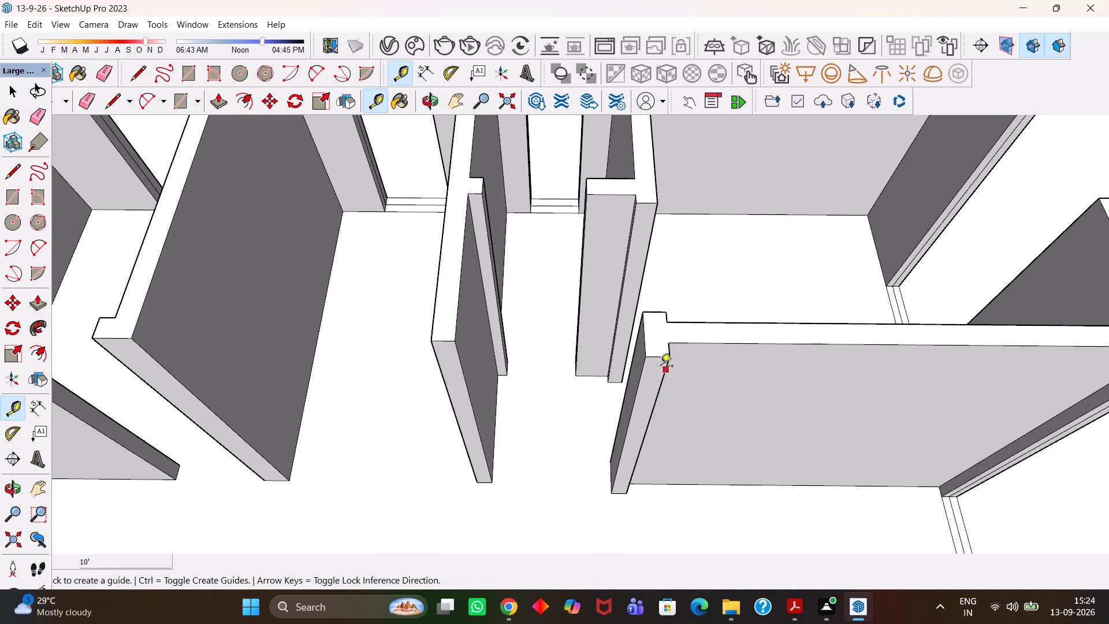
double_click(661, 359)
click(589, 356)
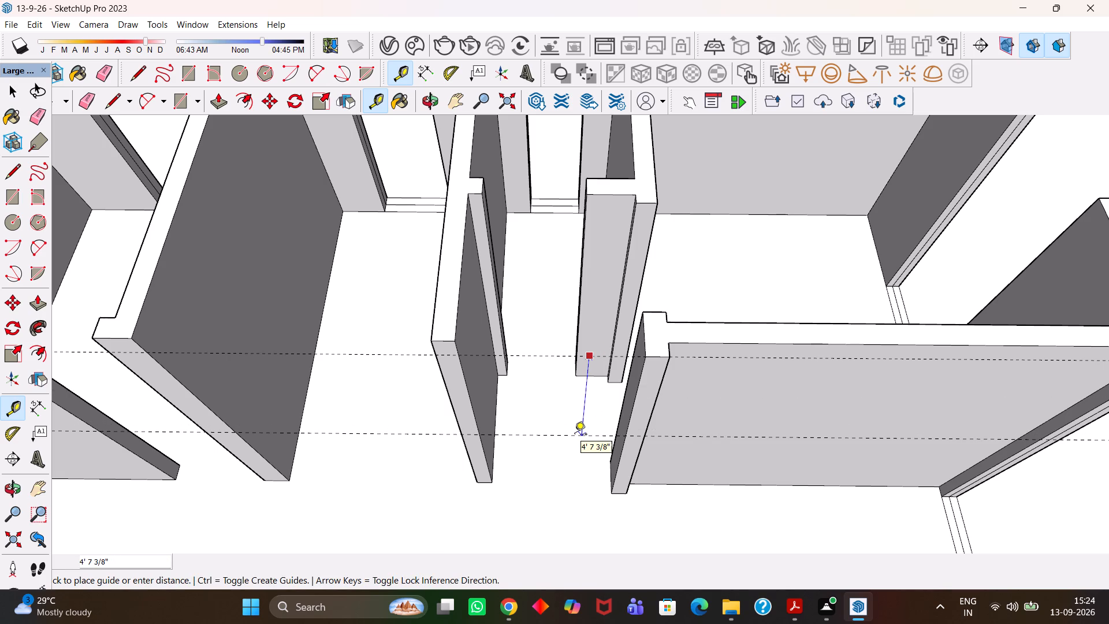
key(3)
key(apostrophe)
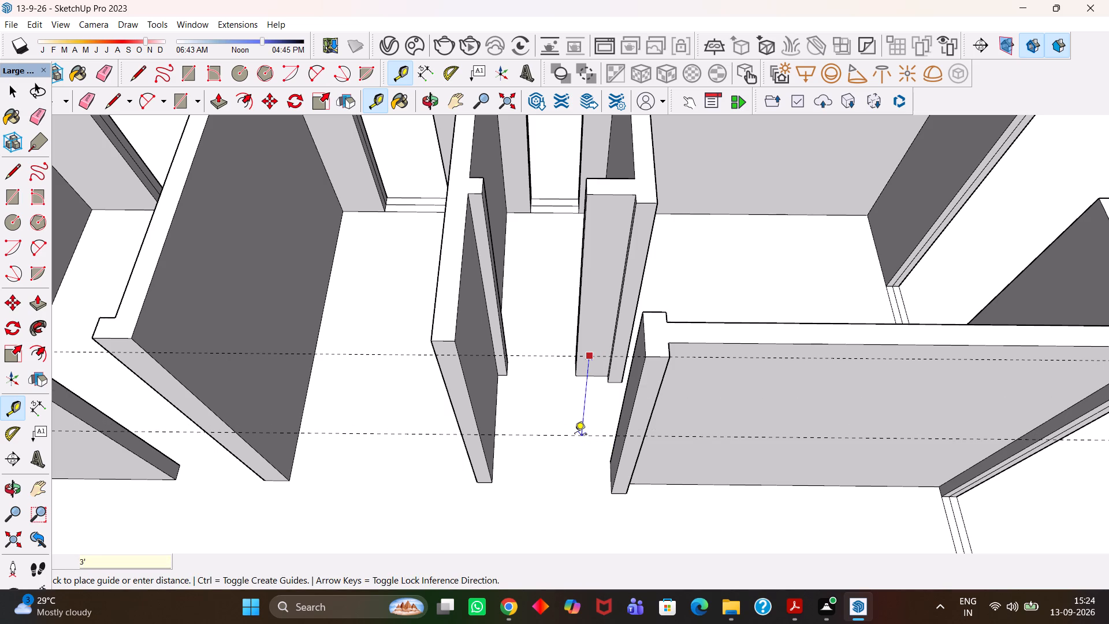
key(Return)
Draw a line across the wall end face along the 3' guide to split off its upper portion.
scroll(581, 435, up, 2)
key(space)
click(665, 394)
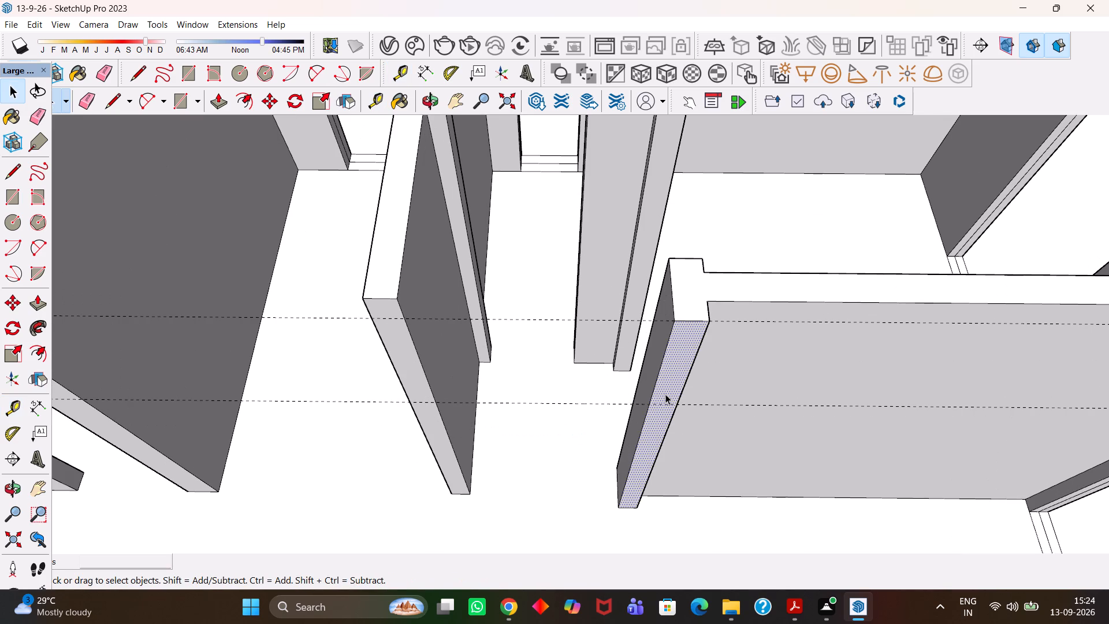
scroll(665, 394, up, 3)
key(l)
click(643, 407)
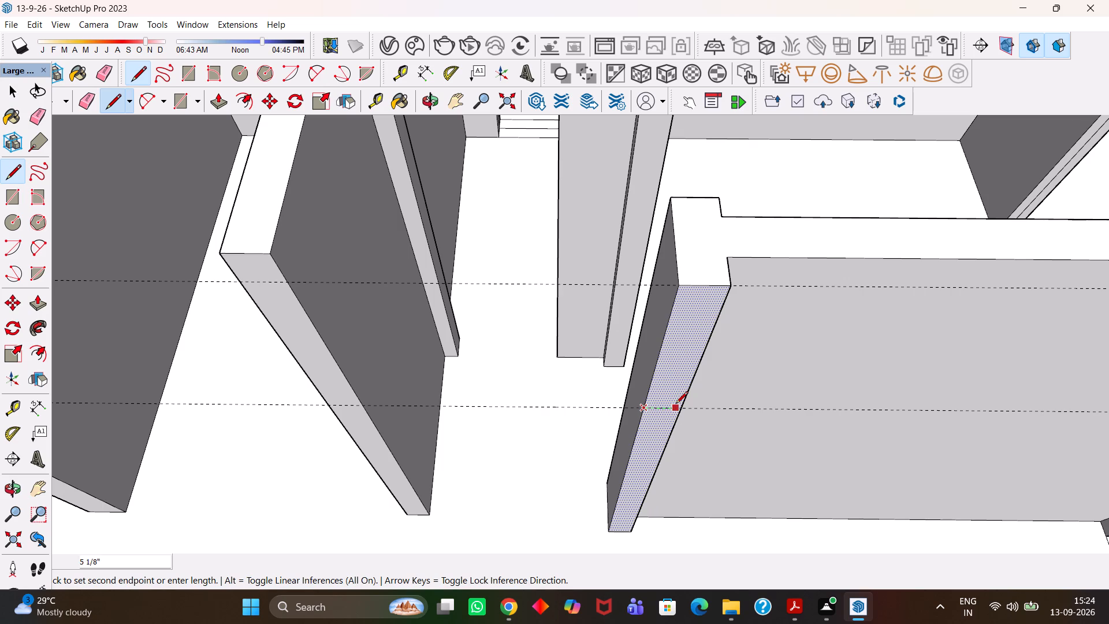
click(676, 404)
scroll(679, 404, up, 3)
click(680, 407)
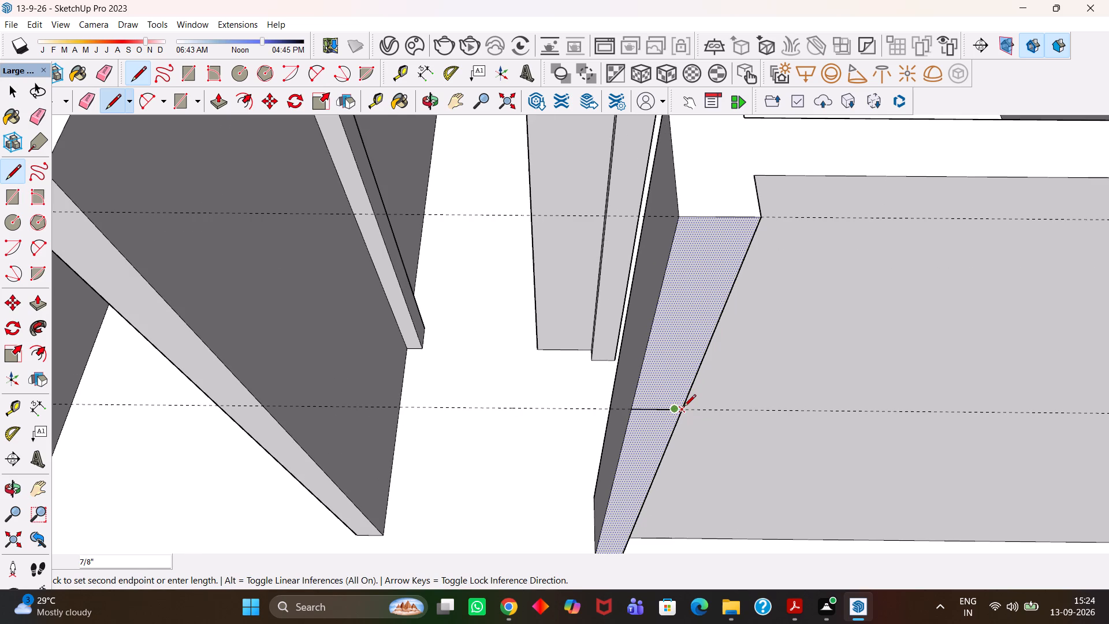
click(684, 407)
Push/Pull the end face's upper portion across the door opening to meet the facing wall as a lintel.
key(space)
click(678, 380)
key(p)
click(676, 377)
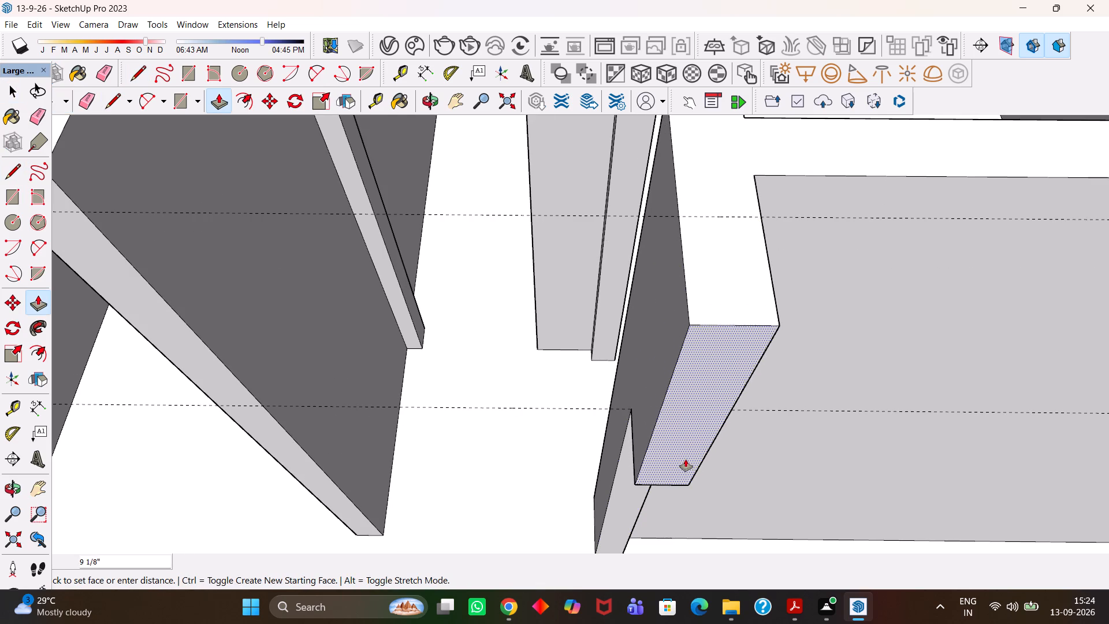
scroll(685, 460, down, 9)
key(h)
drag(673, 478, 589, 340)
scroll(583, 306, down, 5)
scroll(583, 327, up, 4)
middle_drag(588, 332, 617, 362)
key(Escape)
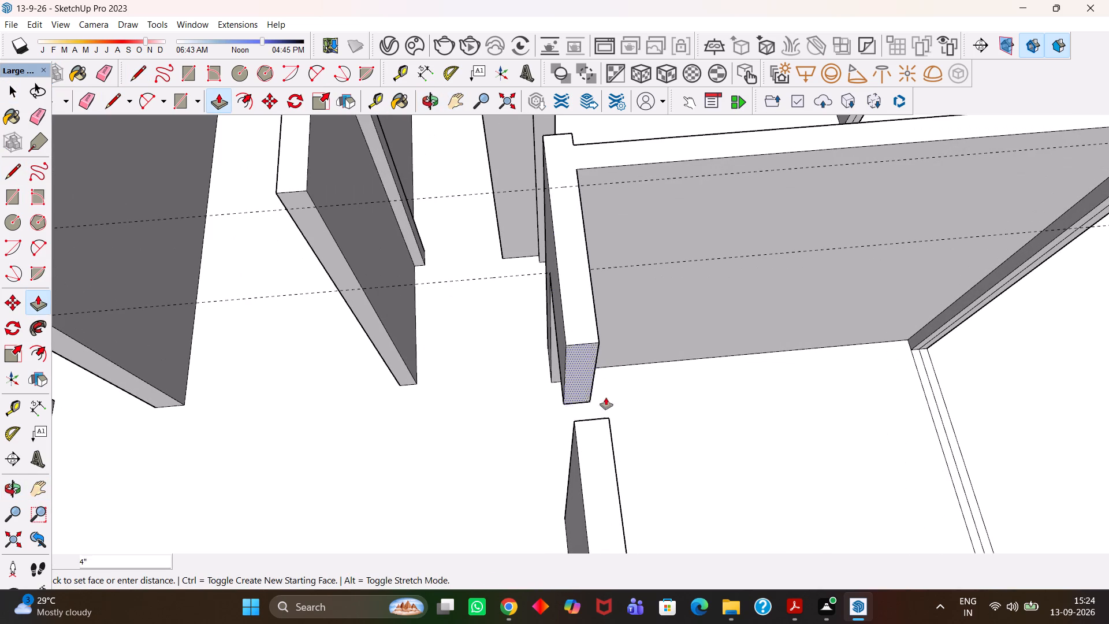
click(606, 421)
Erase the leftover seam edges where the new lintel joins the facing wall.
scroll(601, 420, up, 3)
key(e)
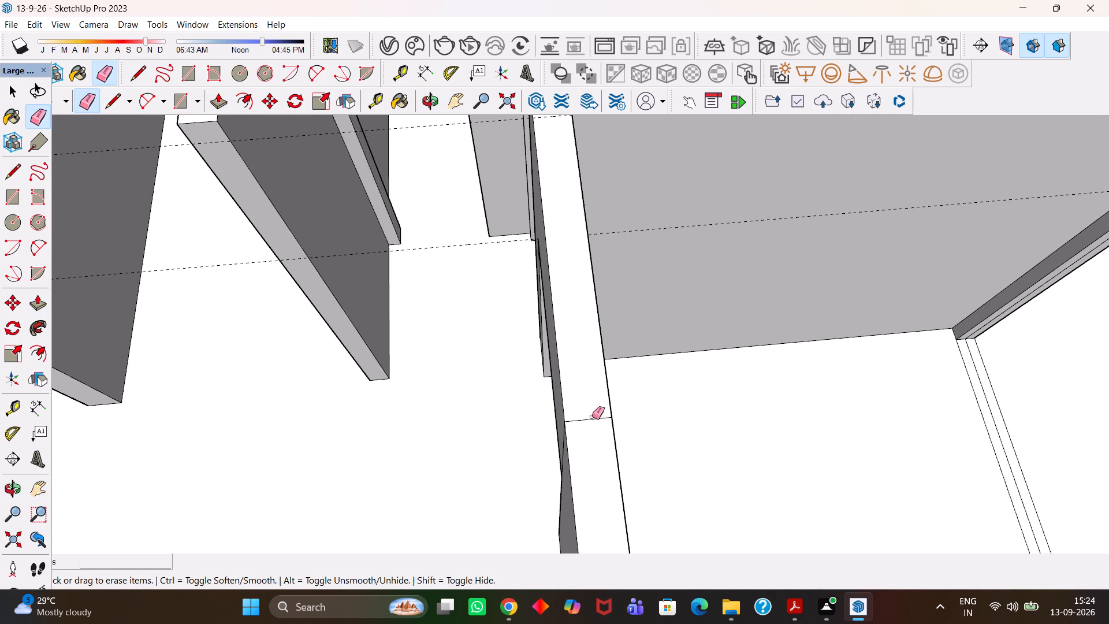
click(592, 417)
drag(580, 432, 578, 418)
middle_drag(574, 439, 611, 421)
drag(586, 431, 575, 411)
scroll(576, 406, down, 4)
middle_drag(657, 423, 507, 441)
drag(429, 430, 425, 447)
scroll(438, 452, down, 4)
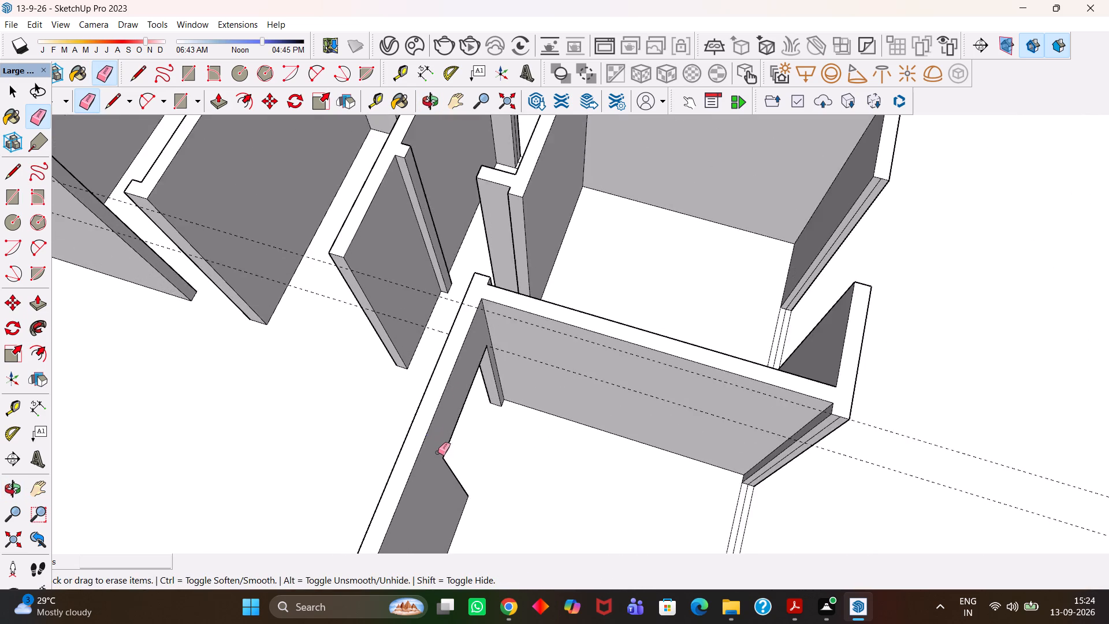
Erase the two guide lines used for the finished door lintel.
scroll(438, 452, down, 1)
middle_drag(440, 452, 535, 433)
drag(586, 341, 585, 366)
click(571, 317)
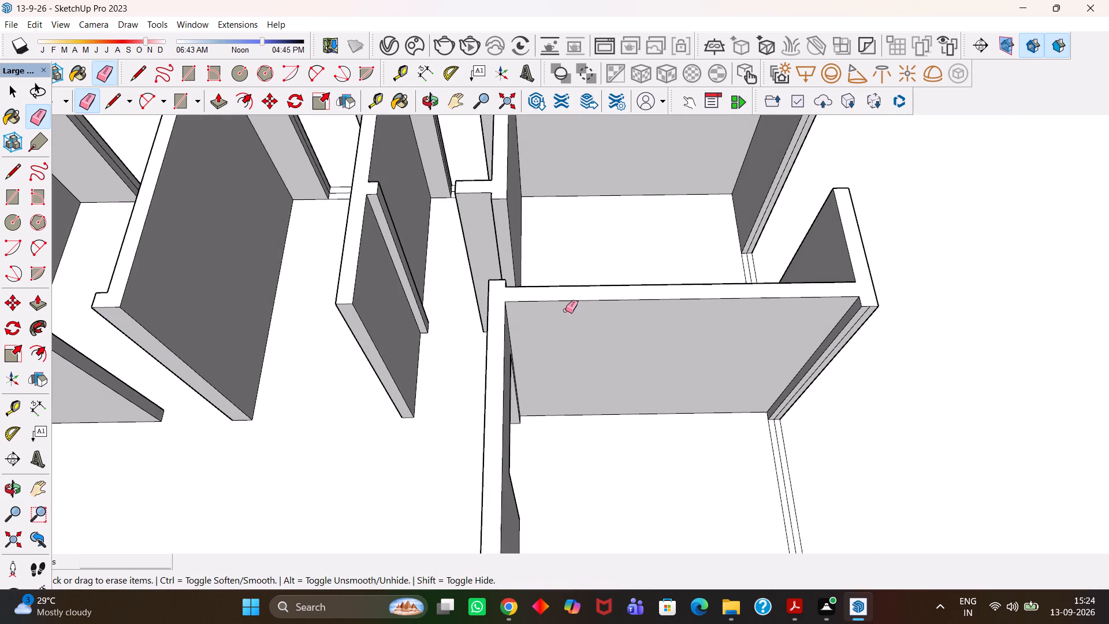
Place a guide along the top edge of the next doorway's wall end and another 3' below it.
scroll(565, 311, down, 5)
key(h)
drag(529, 283, 553, 411)
scroll(534, 404, up, 8)
key(h)
scroll(456, 378, down, 4)
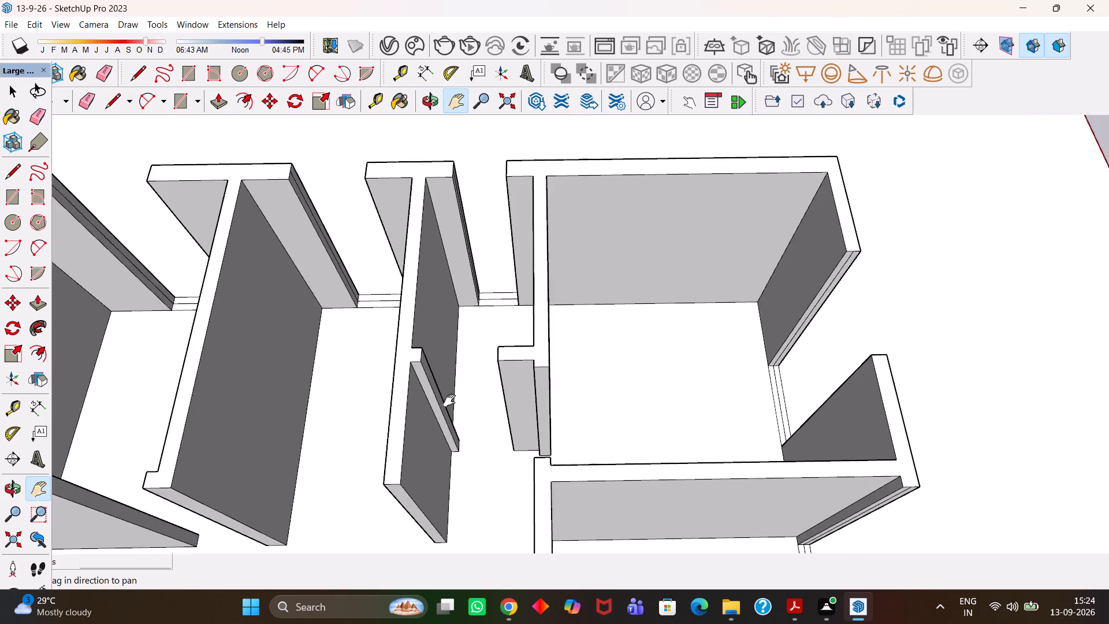
middle_drag(396, 419, 732, 412)
scroll(641, 357, up, 5)
middle_drag(577, 386, 652, 392)
scroll(650, 392, up, 1)
key(t)
scroll(645, 372, up, 1)
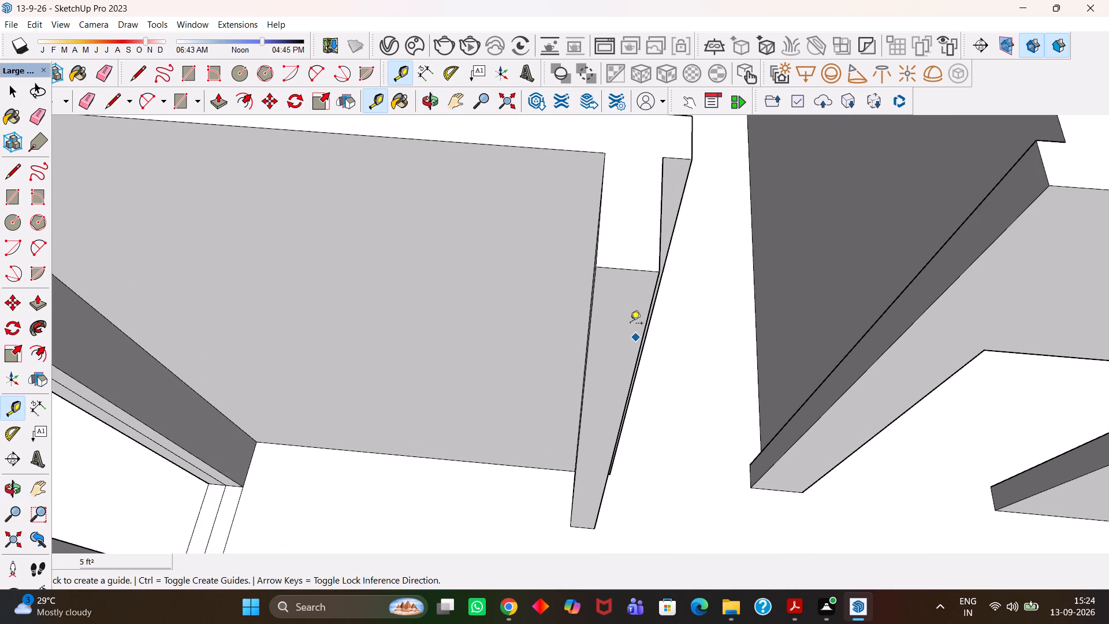
double_click(624, 271)
click(617, 270)
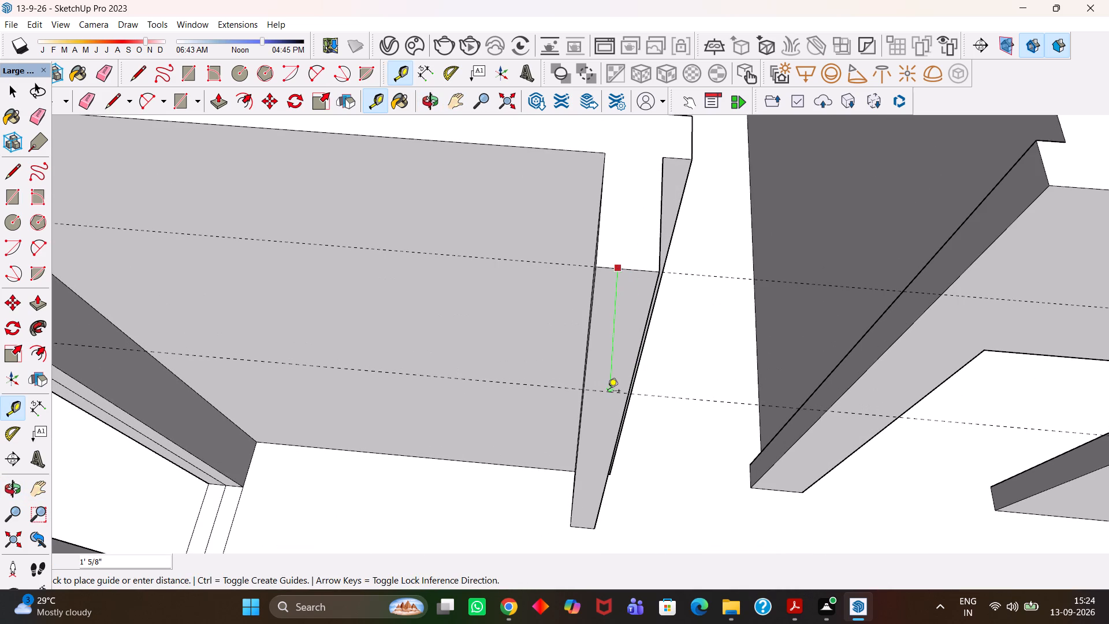
text(3')
key(Return)
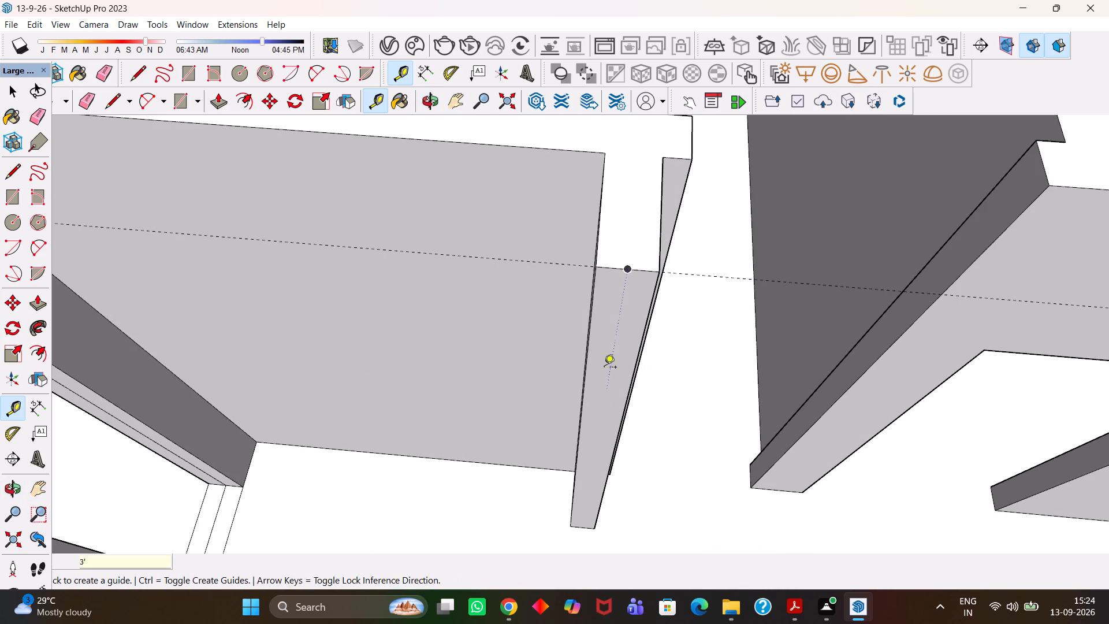
click(618, 269)
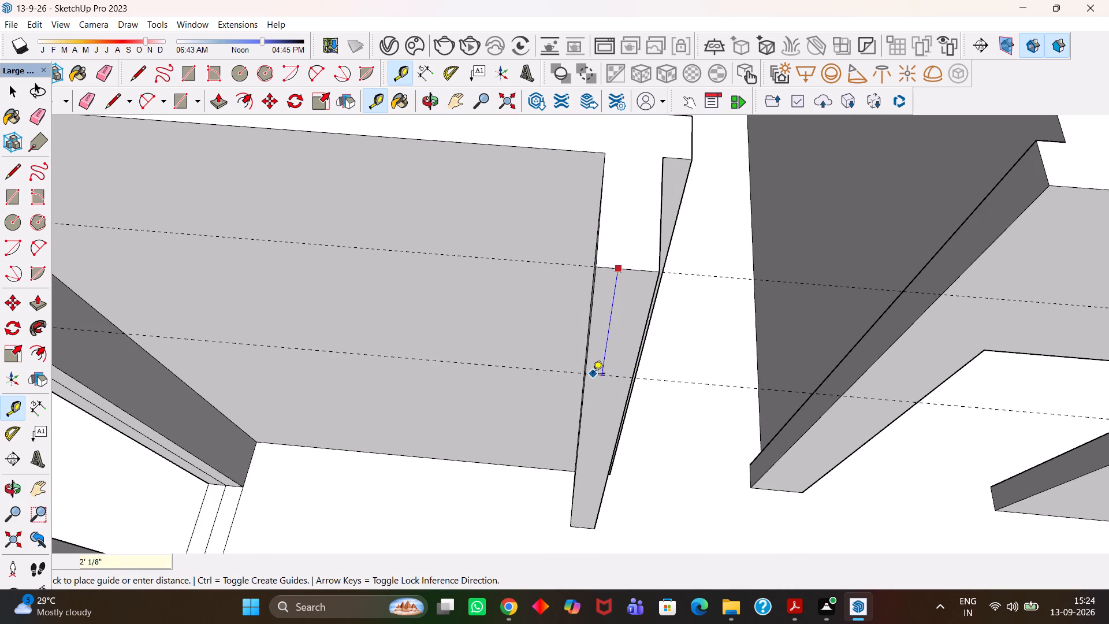
text(3')
key(Return)
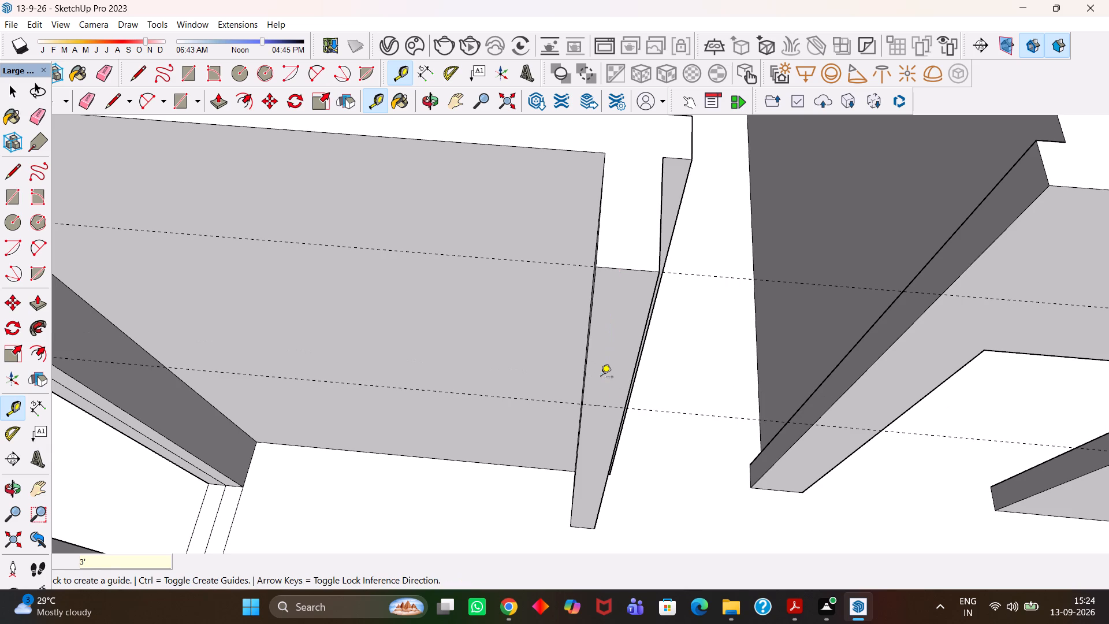
Draw a line across the next doorway's wall end face along the guide 3' below the top.
key(space)
click(609, 381)
key(l)
click(626, 411)
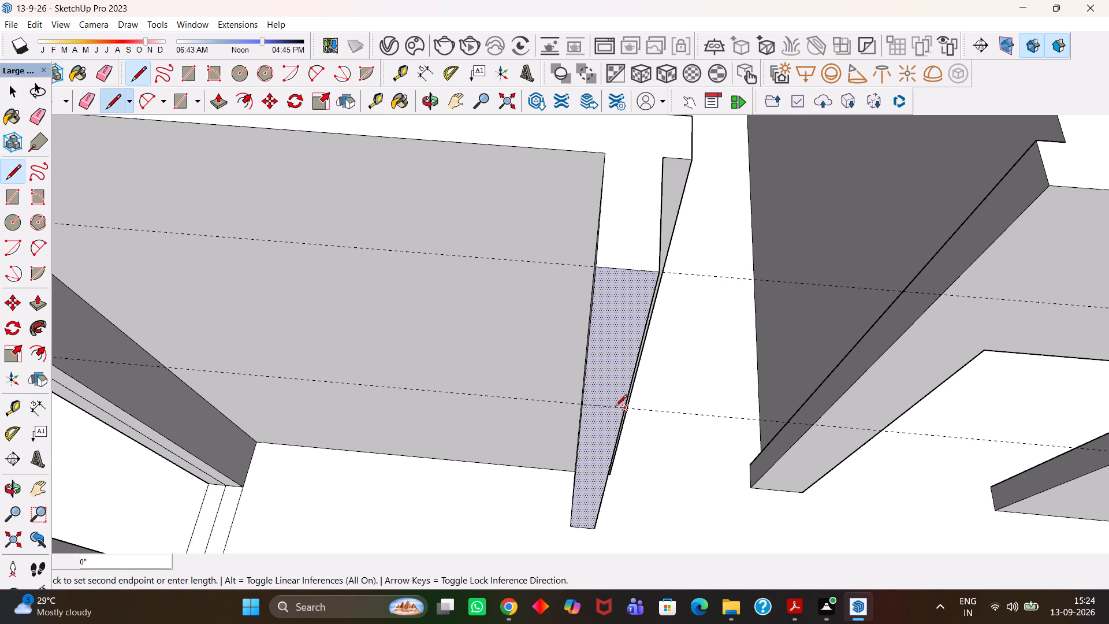
click(580, 405)
Push/Pull the end face's upper portion 2' 6" across the doorway to meet the facing wall as a lintel.
key(space)
click(606, 356)
scroll(606, 356, down, 4)
key(p)
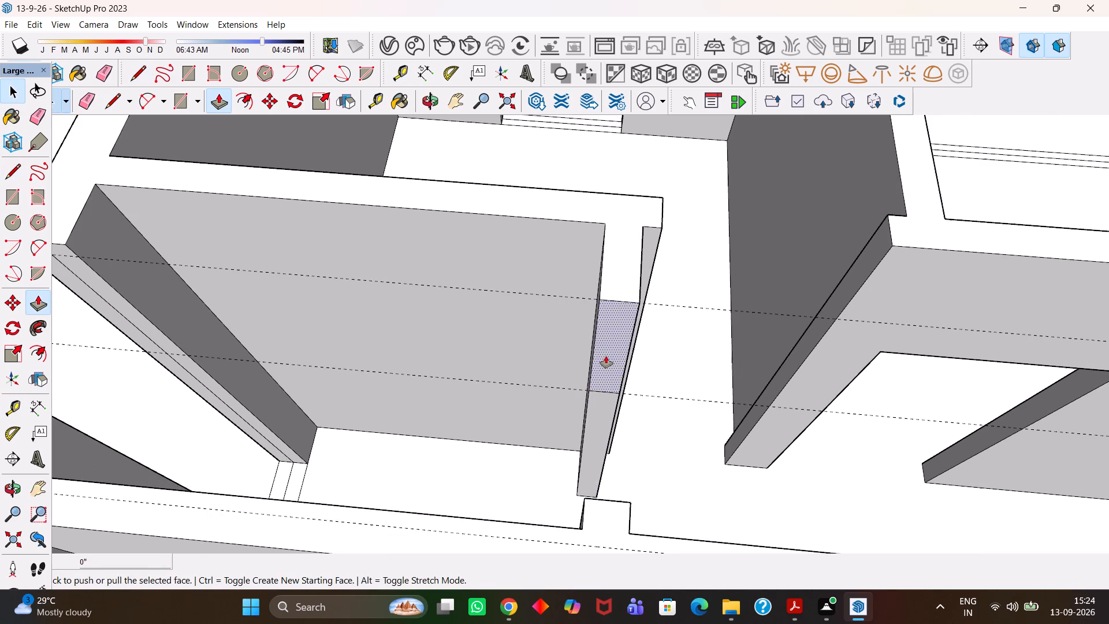
click(606, 356)
click(628, 503)
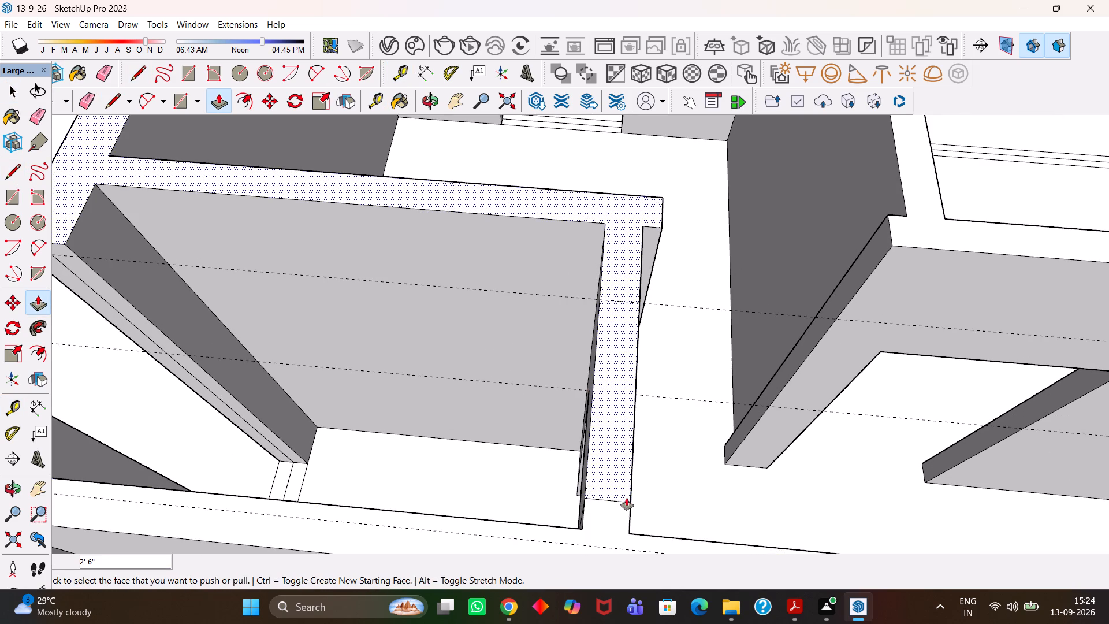
Erase the leftover seam edges where the second door lintel meets the wall, on its top and both side faces.
scroll(626, 498, up, 1)
key(e)
drag(619, 492, 613, 505)
middle_drag(589, 502, 661, 478)
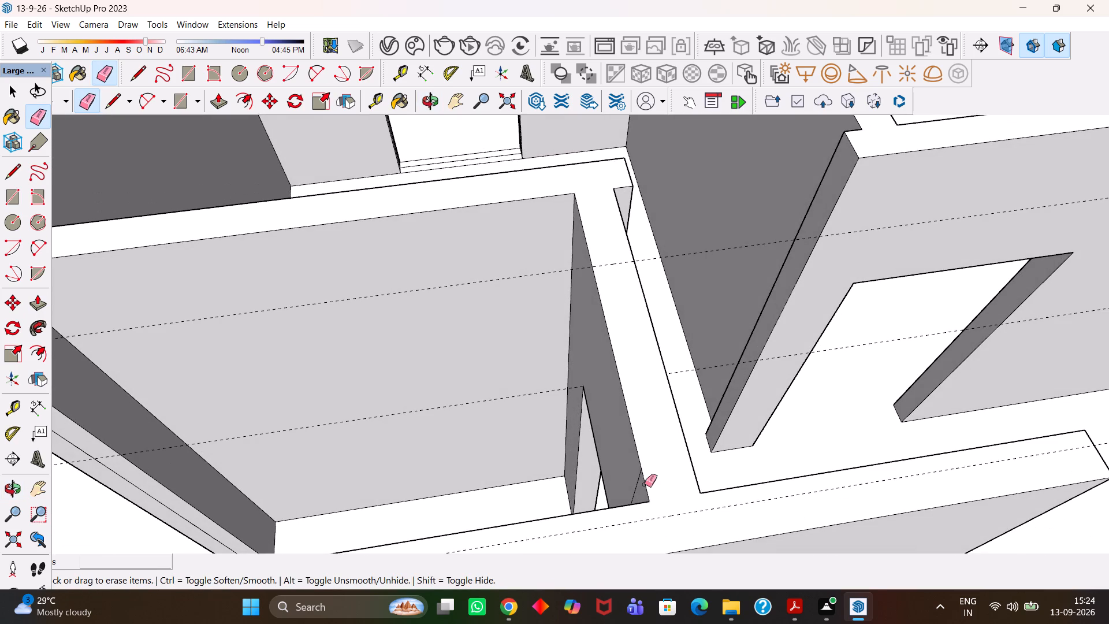
drag(644, 484, 635, 482)
ctrl+scroll(639, 481, up, 4)
key(ctrl+z)
click(641, 481)
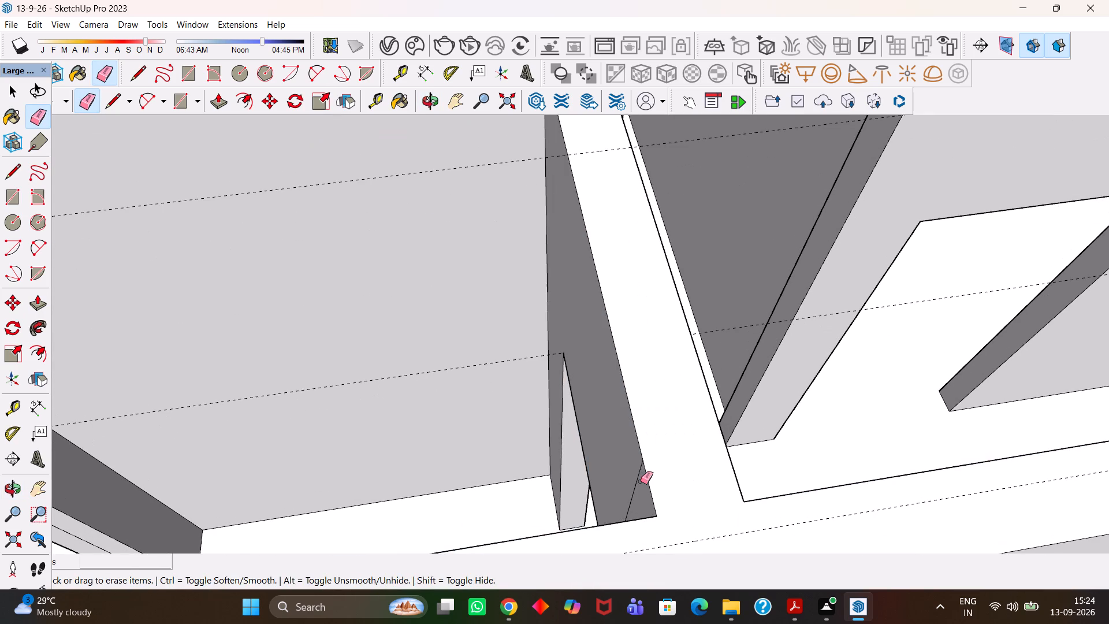
scroll(639, 468, down, 3)
drag(639, 469, 632, 471)
scroll(649, 477, down, 5)
middle_drag(702, 474, 411, 438)
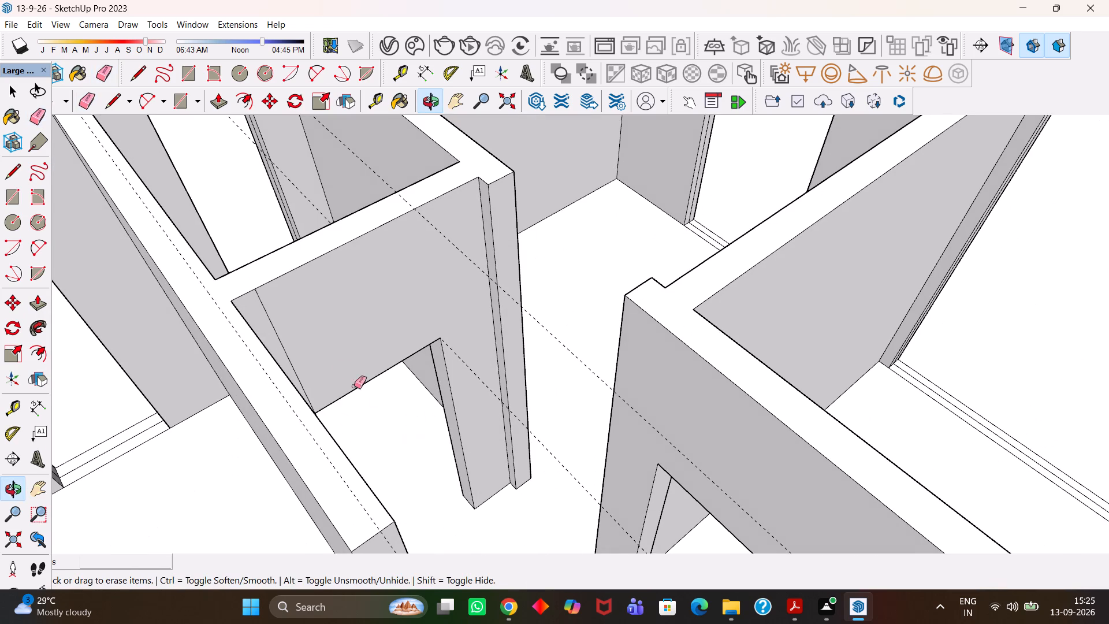
click(276, 338)
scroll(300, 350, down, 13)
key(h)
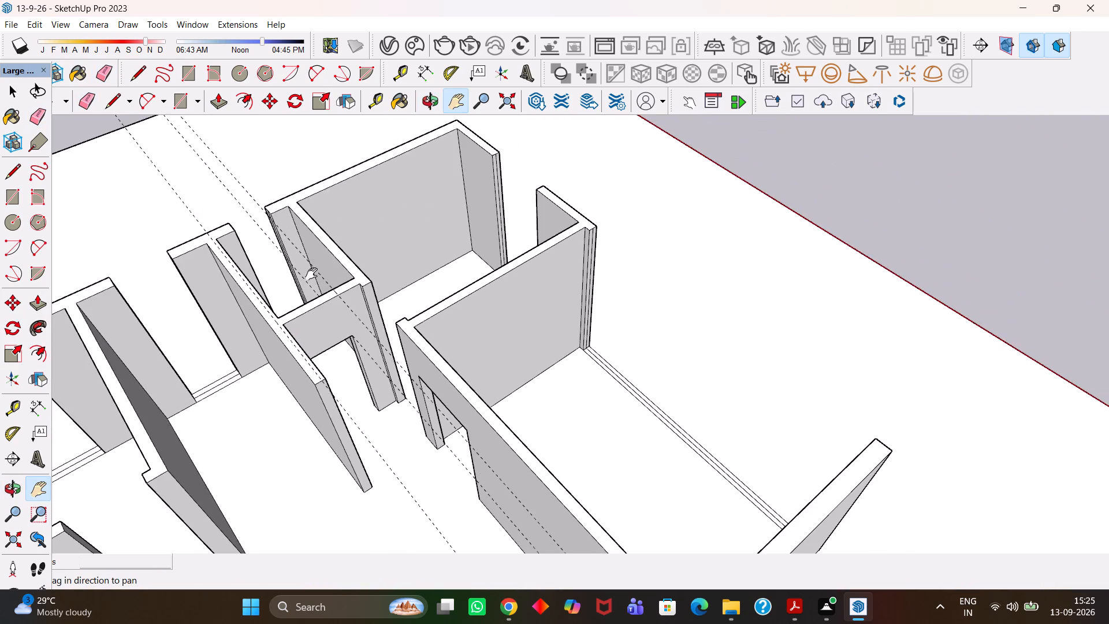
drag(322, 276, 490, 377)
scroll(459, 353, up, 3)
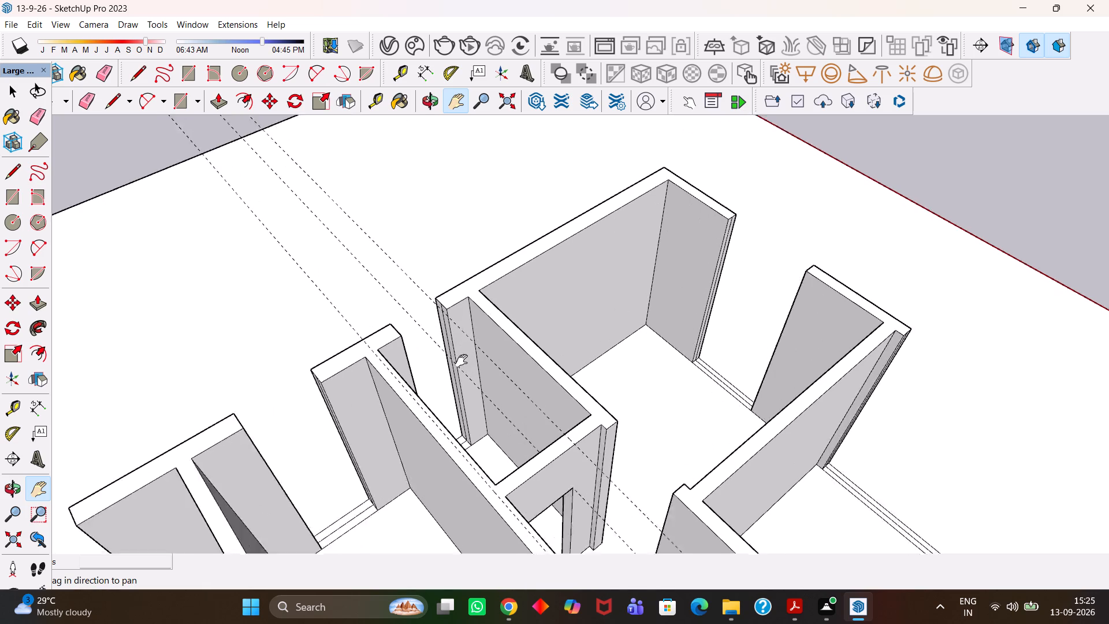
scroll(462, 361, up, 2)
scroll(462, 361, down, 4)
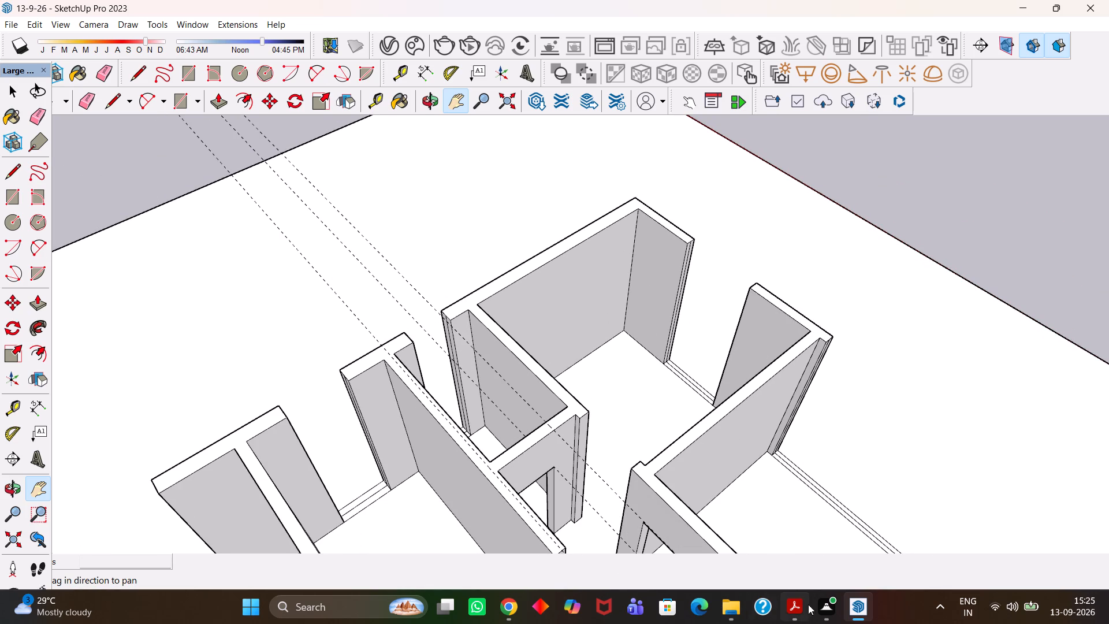
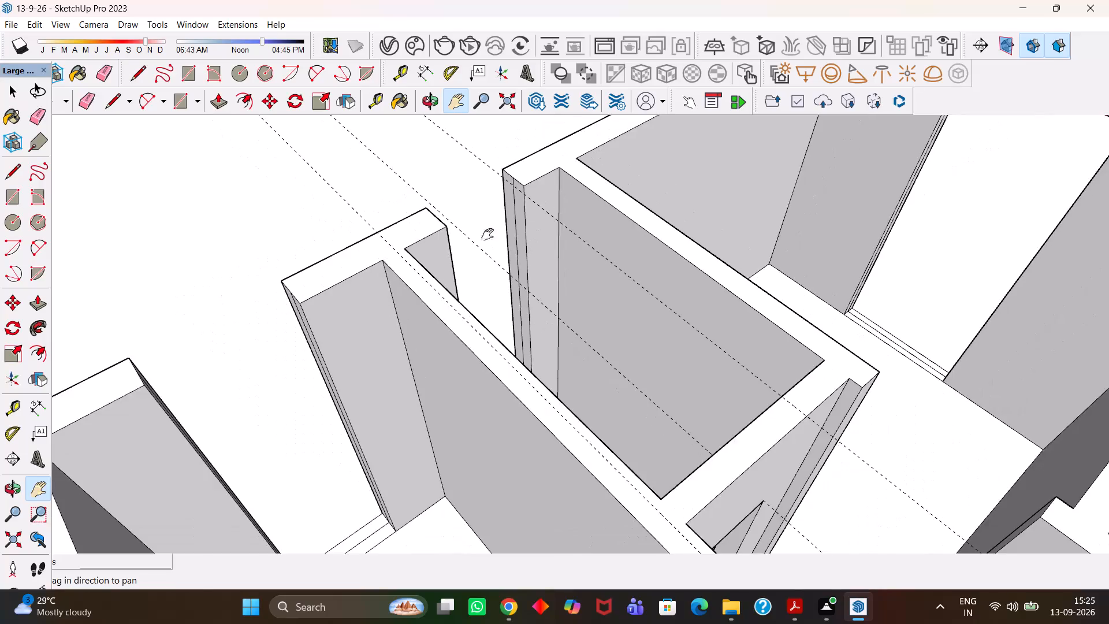
Erase the leftover guide lines crossing the small room's outer-wall opening.
middle_drag(502, 243, 754, 373)
scroll(502, 350, up, 4)
scroll(515, 341, down, 3)
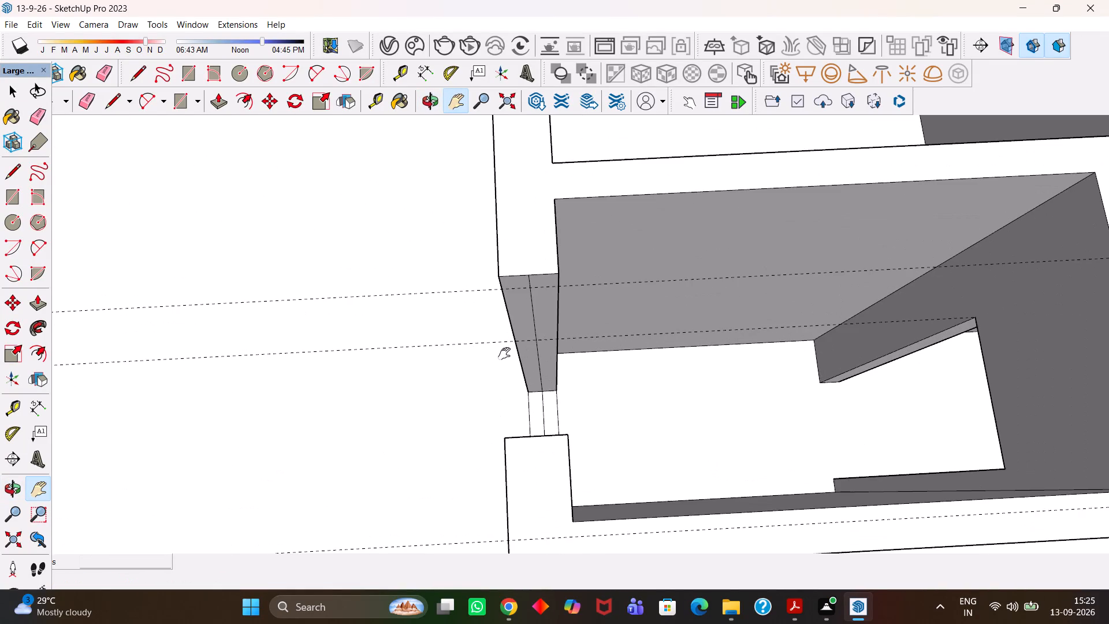
scroll(501, 354, down, 2)
key(e)
drag(426, 310, 433, 333)
drag(433, 346, 439, 356)
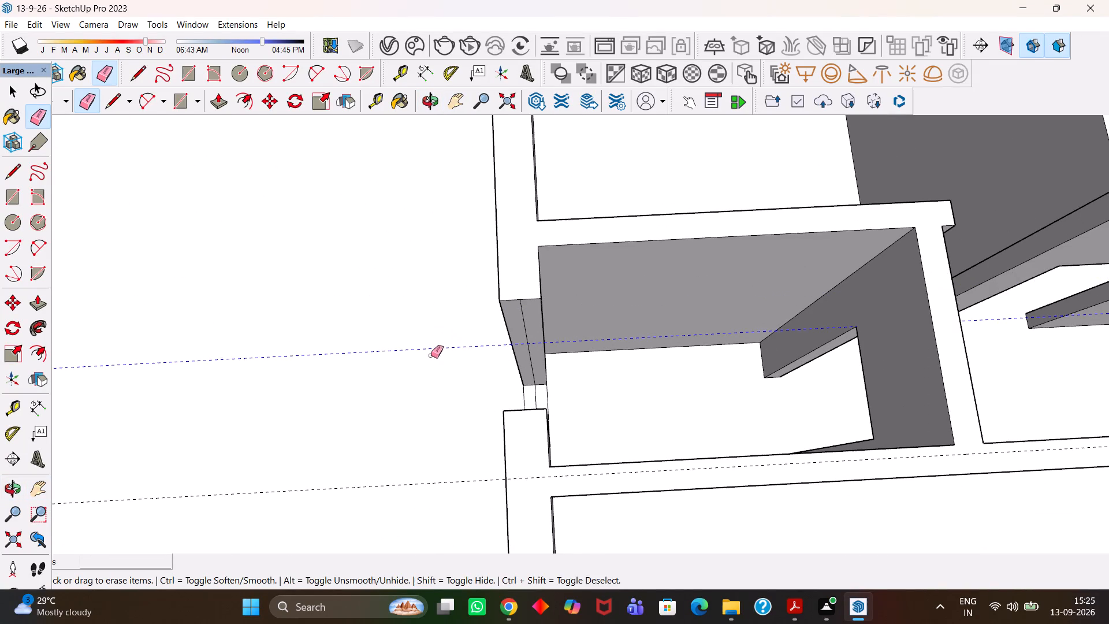
drag(419, 439, 429, 512)
Place a guide along the top edge of the wall end at the small room's outer-wall opening.
middle_drag(478, 488, 479, 455)
scroll(478, 456, up, 2)
key(h)
drag(542, 332, 556, 456)
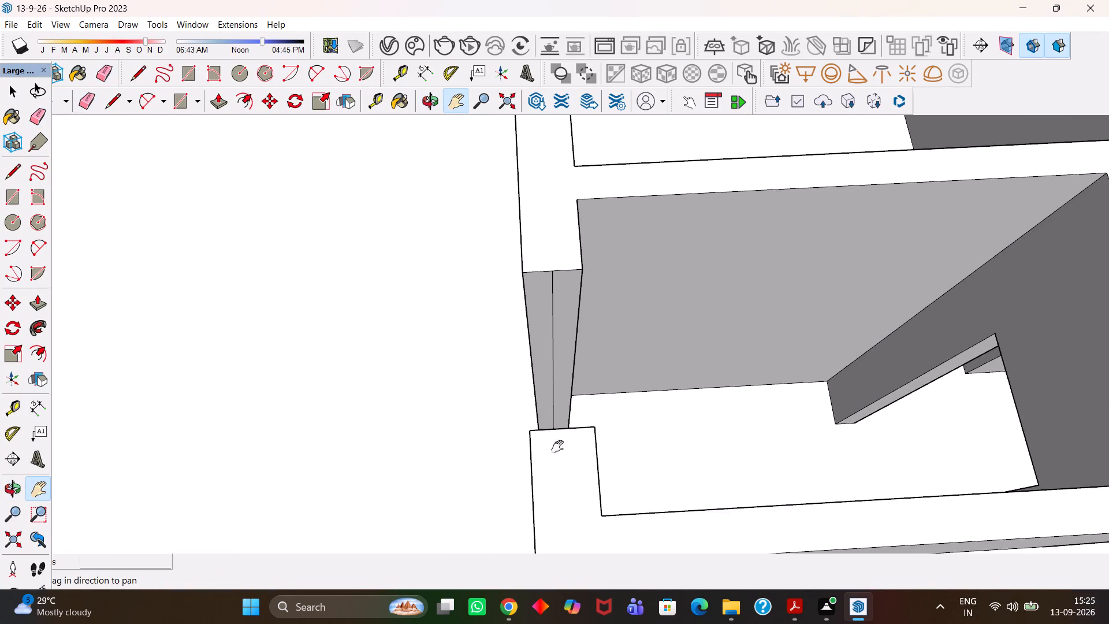
scroll(541, 358, up, 3)
scroll(546, 358, down, 4)
middle_drag(565, 406, 560, 376)
drag(546, 318, 544, 387)
scroll(544, 387, up, 1)
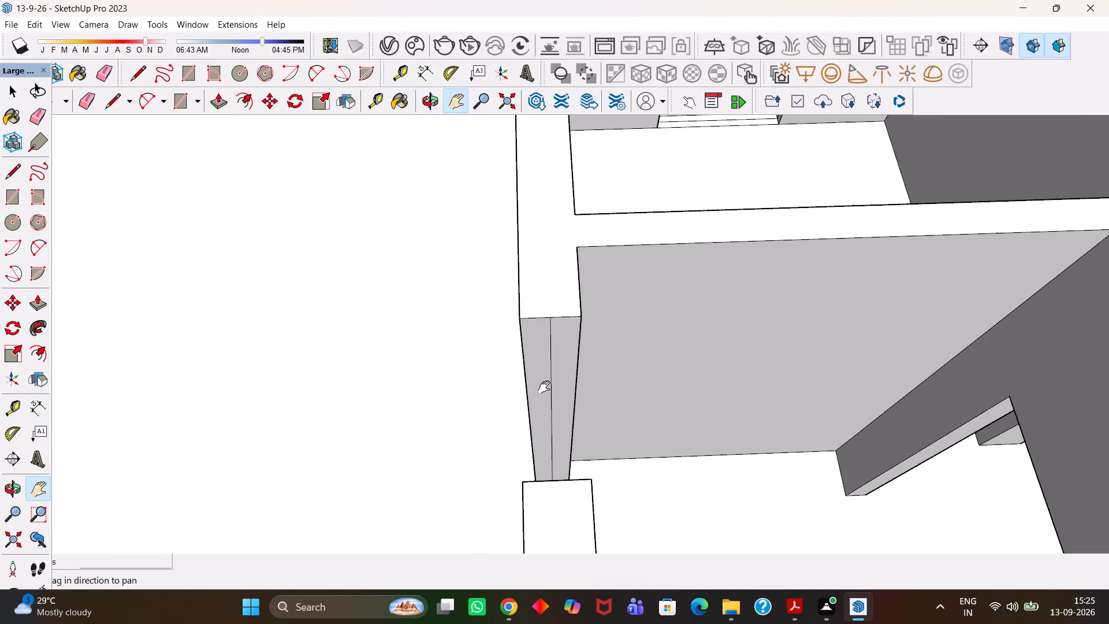
scroll(544, 387, up, 1)
key(t)
click(558, 306)
double_click(563, 307)
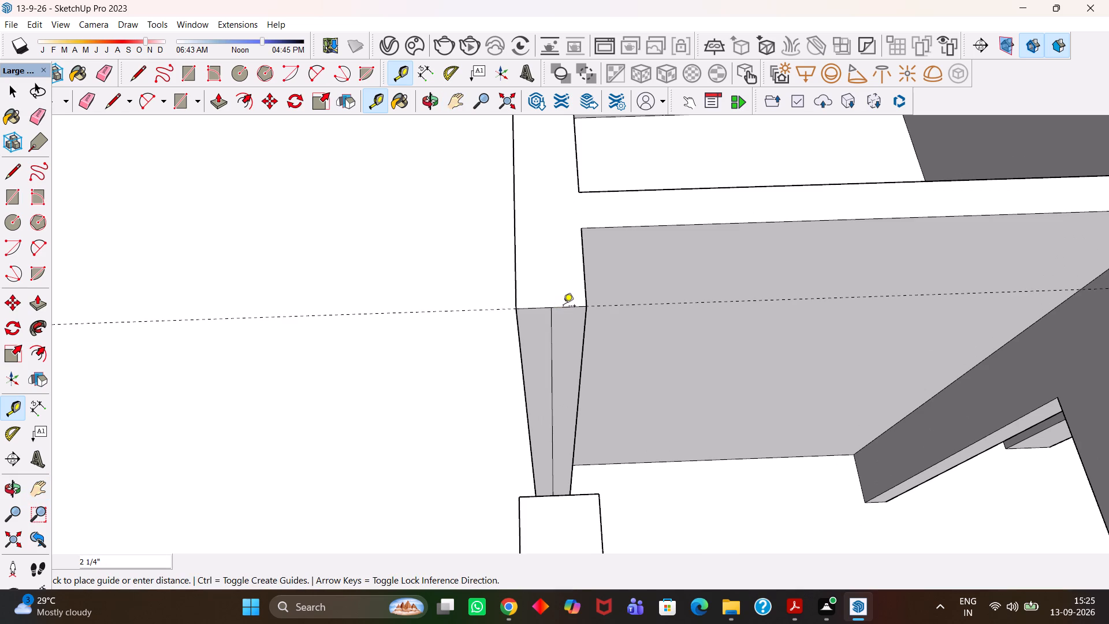
click(489, 309)
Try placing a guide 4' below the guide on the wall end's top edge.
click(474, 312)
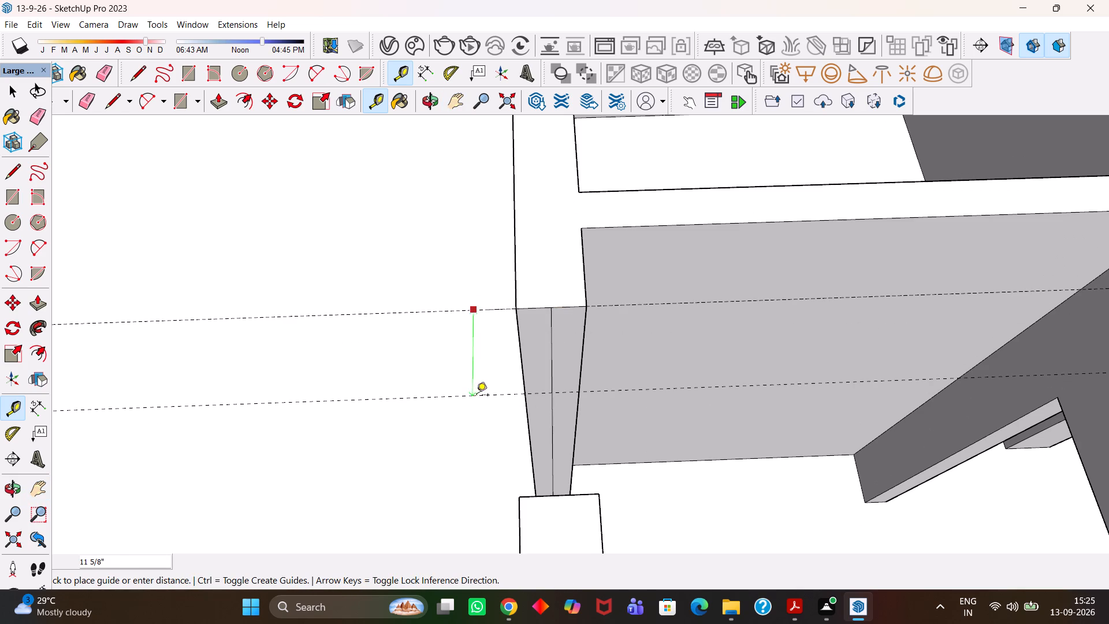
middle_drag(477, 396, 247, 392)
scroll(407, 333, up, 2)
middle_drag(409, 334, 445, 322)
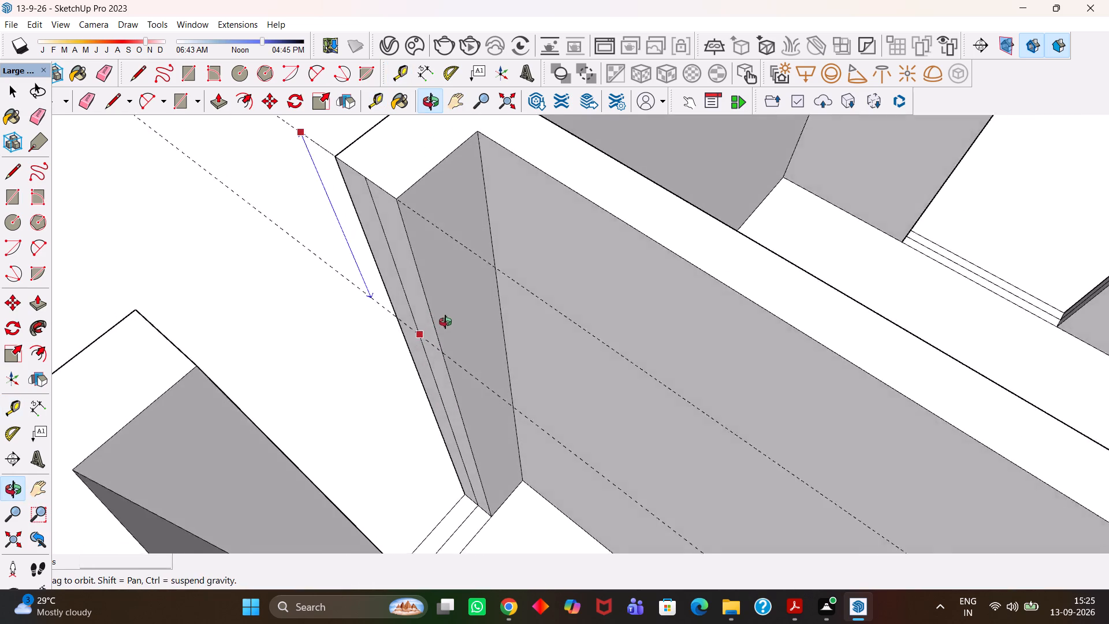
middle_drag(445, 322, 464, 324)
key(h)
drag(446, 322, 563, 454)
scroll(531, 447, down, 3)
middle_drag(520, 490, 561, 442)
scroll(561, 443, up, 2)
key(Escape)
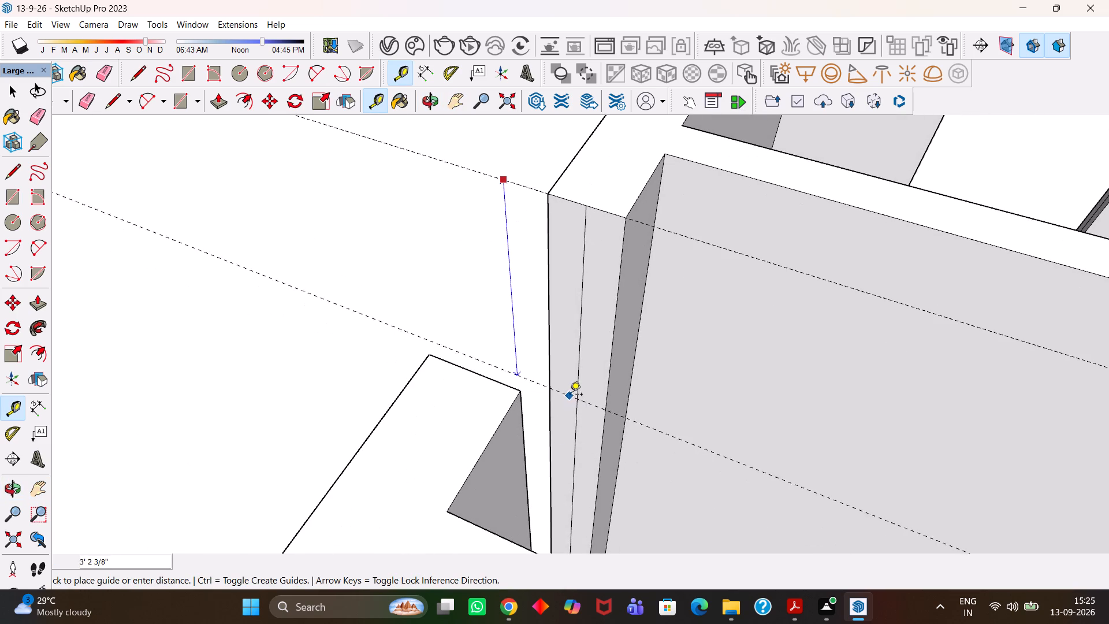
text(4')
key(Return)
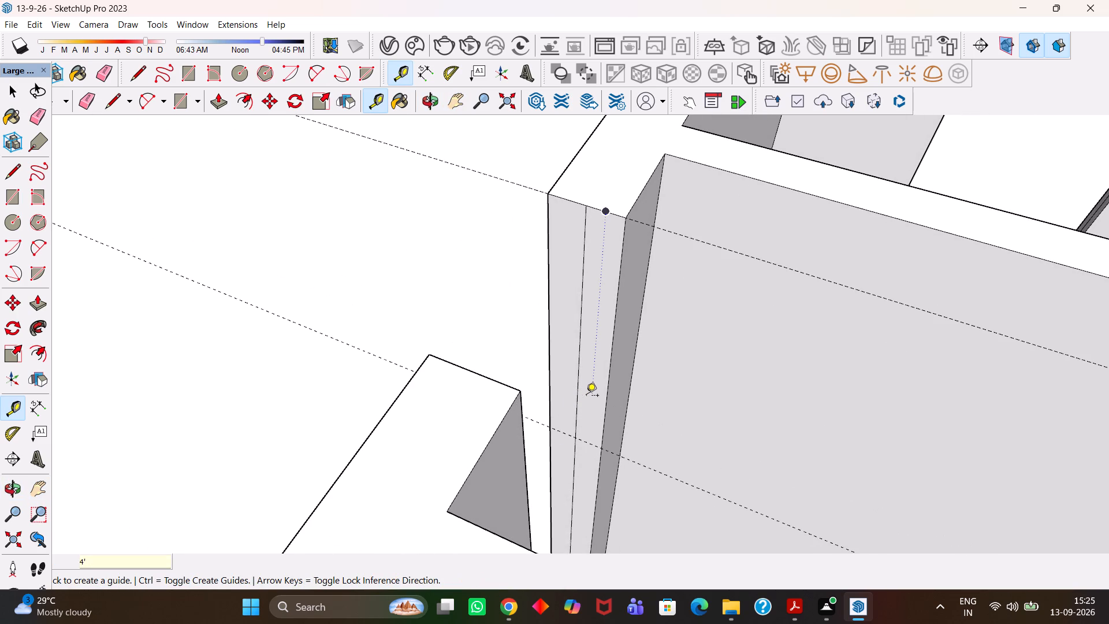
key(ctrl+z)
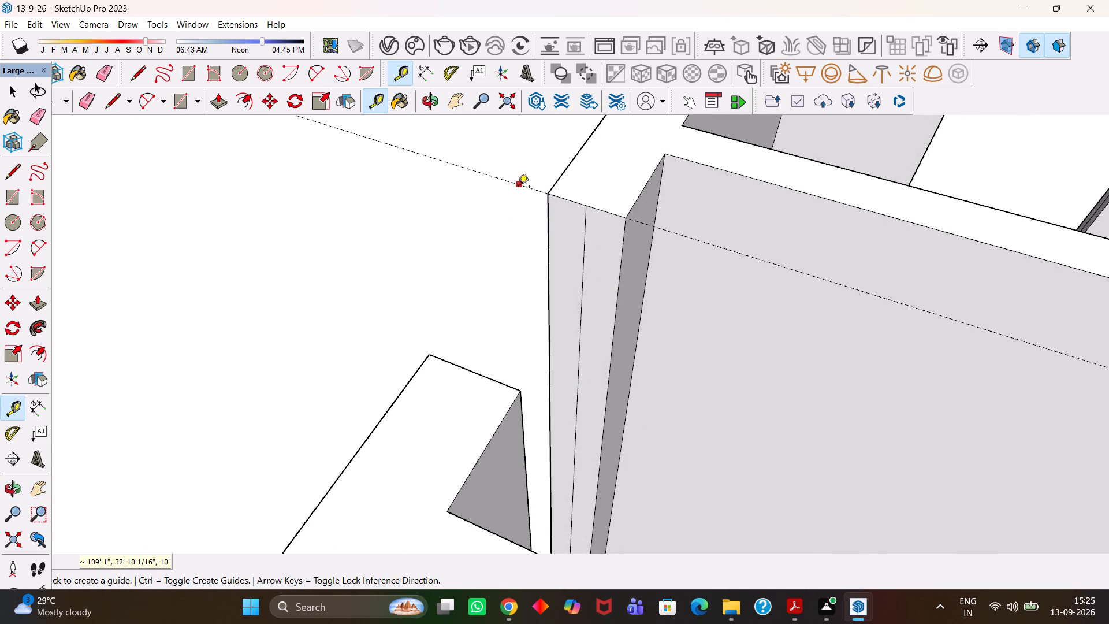
Place two guides across the wall end, one 2' below its top-edge guide and another 2' below that.
click(518, 188)
text(2')
key(Return)
key(h)
drag(627, 386, 624, 385)
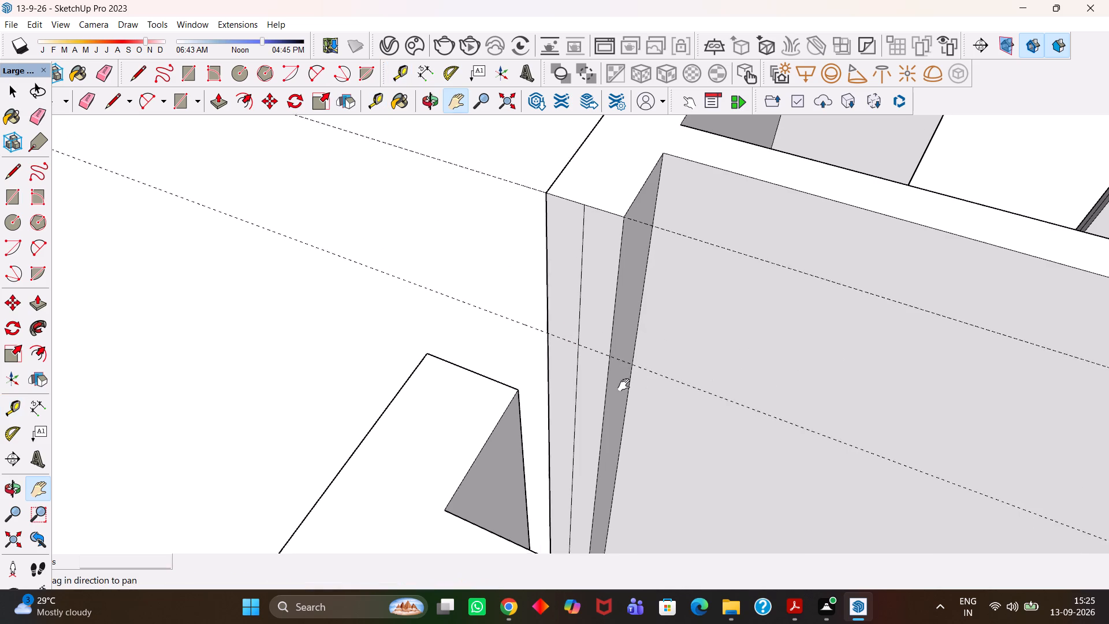
drag(624, 385, 585, 325)
scroll(532, 307, down, 3)
middle_drag(563, 310, 477, 343)
key(t)
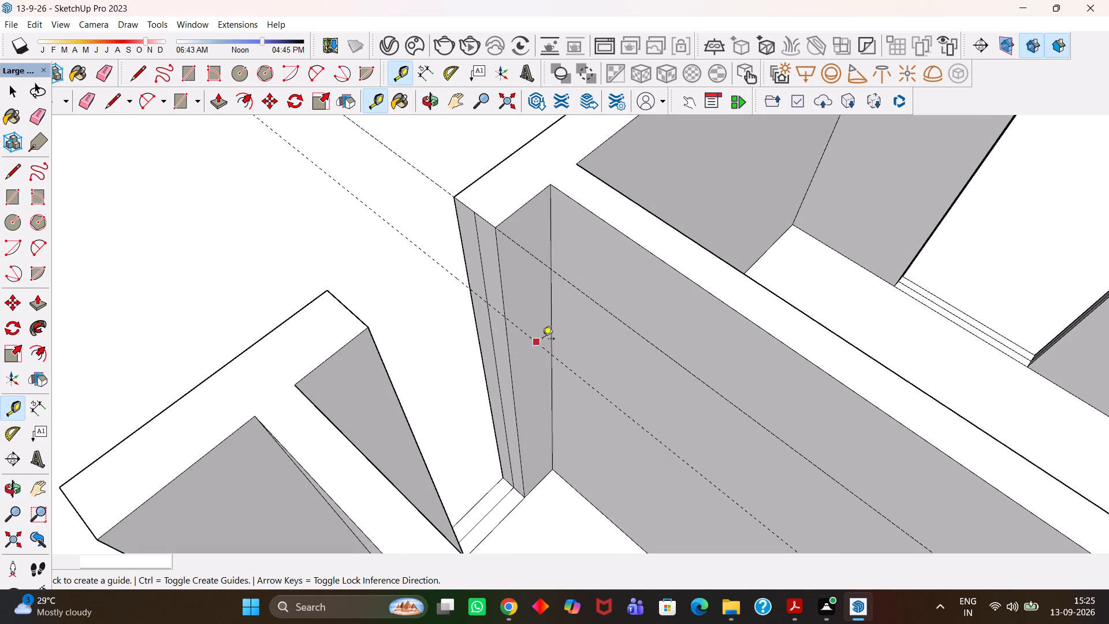
click(549, 350)
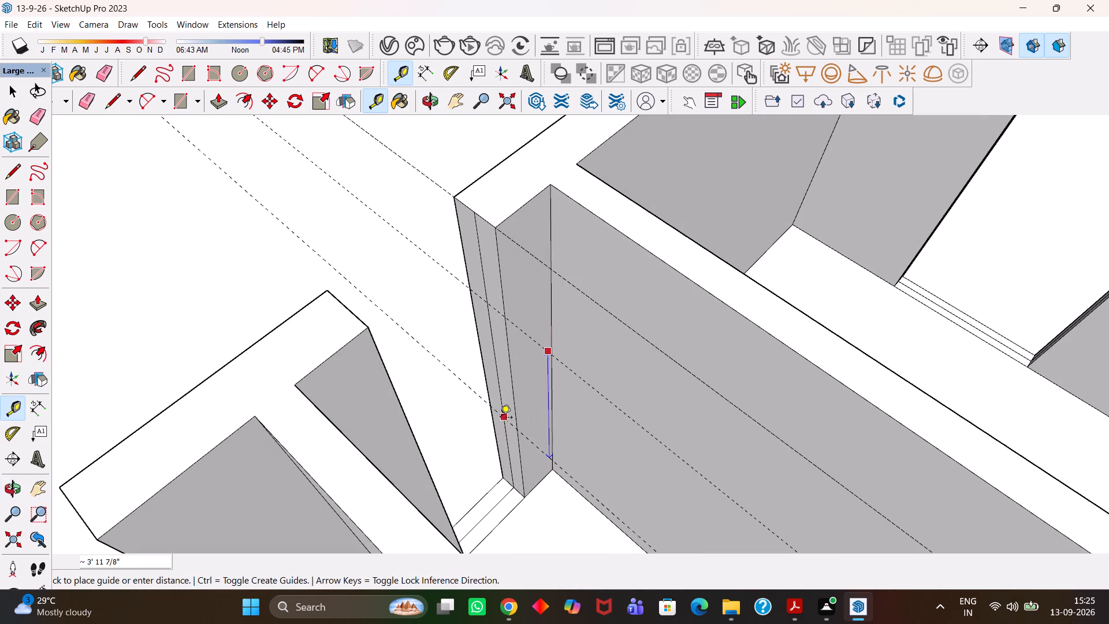
text(2')
key(Return)
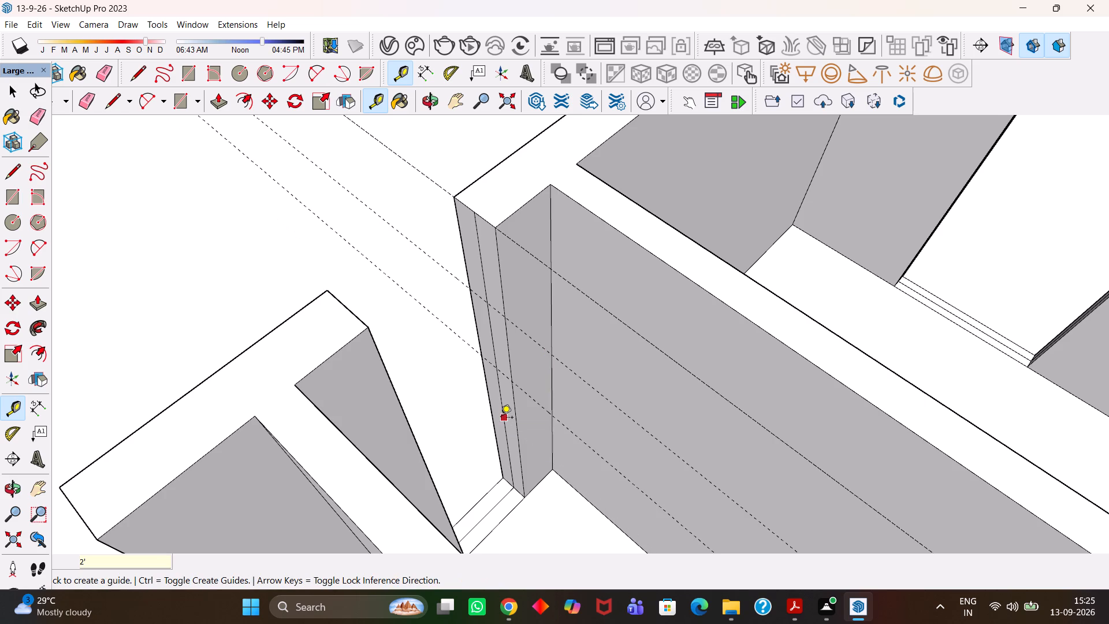
Draw a rectangle on the wall end between the two lower guides, spanning the 9" wall thickness.
scroll(501, 418, up, 5)
key(r)
scroll(507, 419, down, 2)
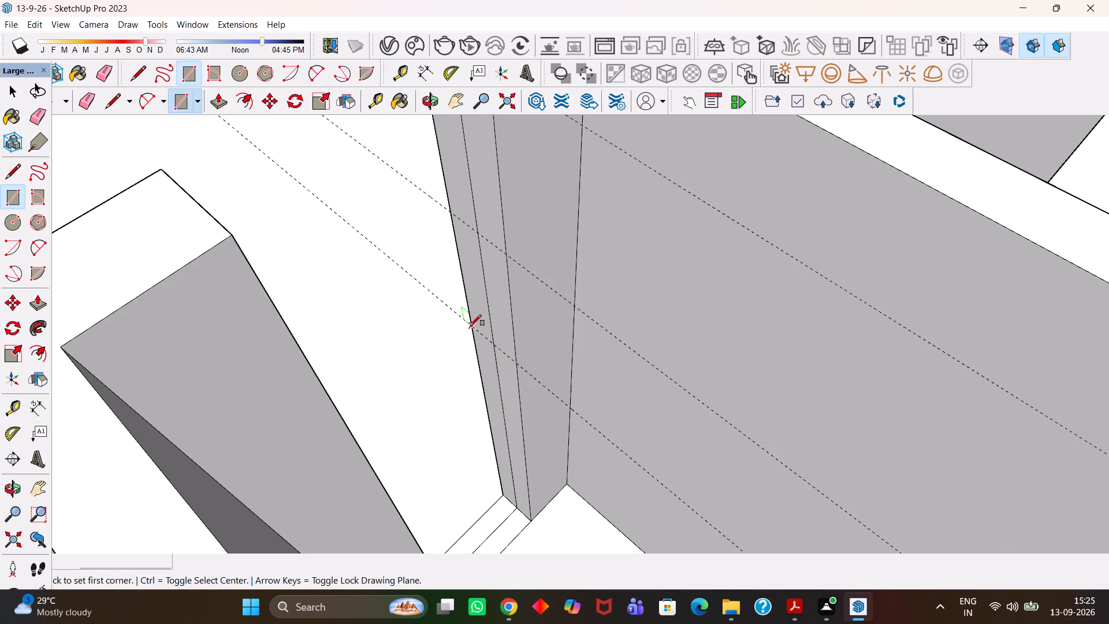
click(473, 324)
scroll(486, 237, down, 4)
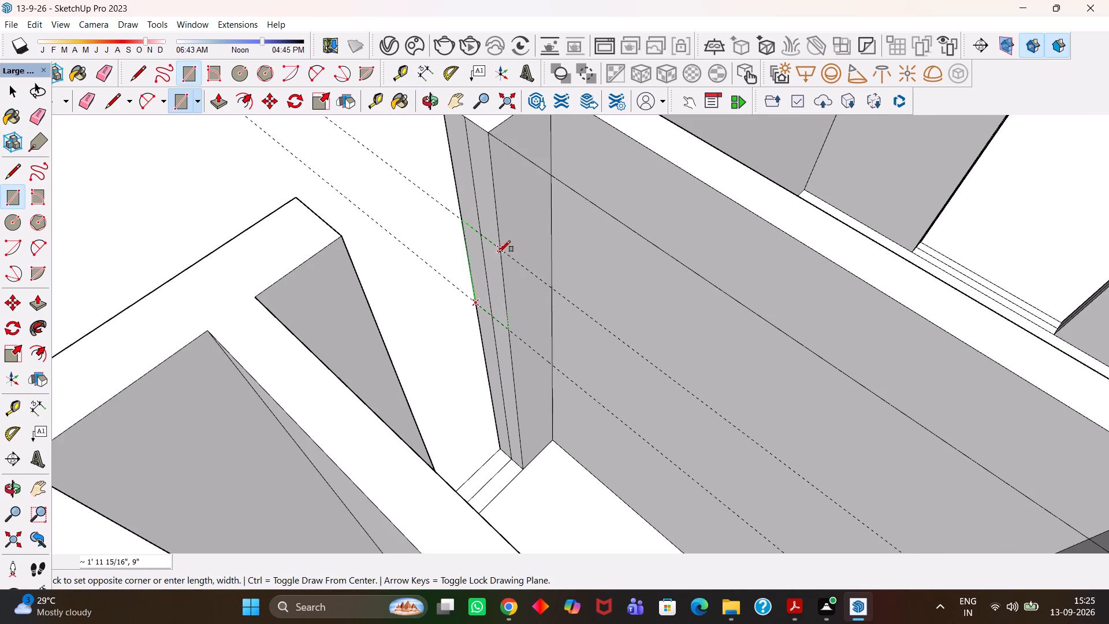
click(501, 253)
Erase the vertical centre-line segments within, below and above the rectangle on the wall end.
scroll(490, 273, up, 3)
key(e)
drag(494, 275, 482, 269)
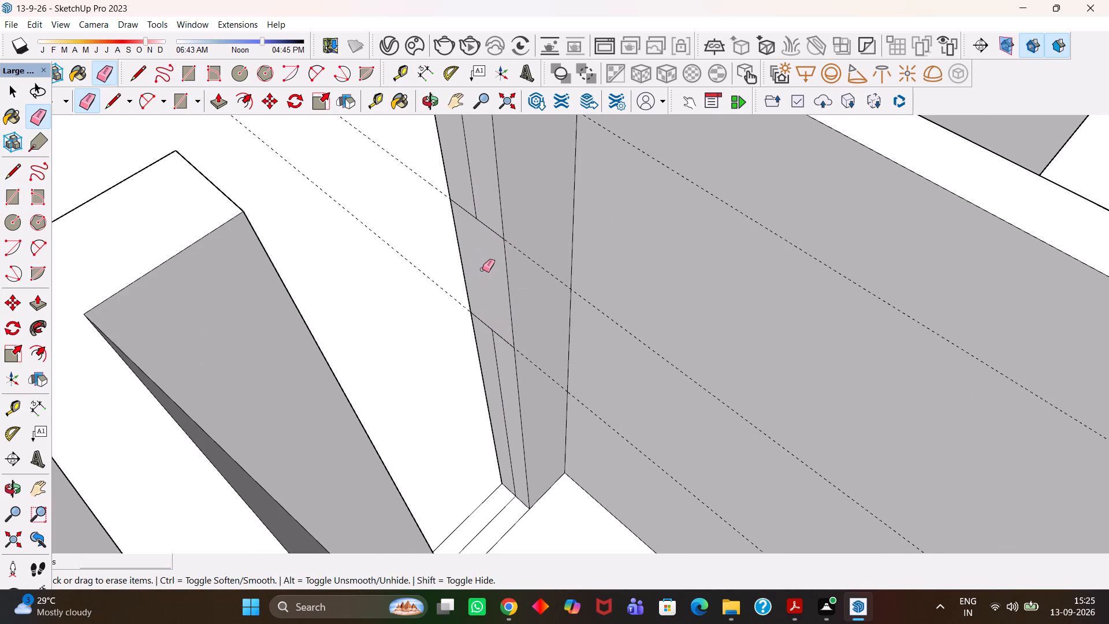
scroll(482, 269, down, 4)
key(space)
scroll(497, 334, up, 2)
key(e)
drag(498, 337, 489, 338)
scroll(489, 337, down, 4)
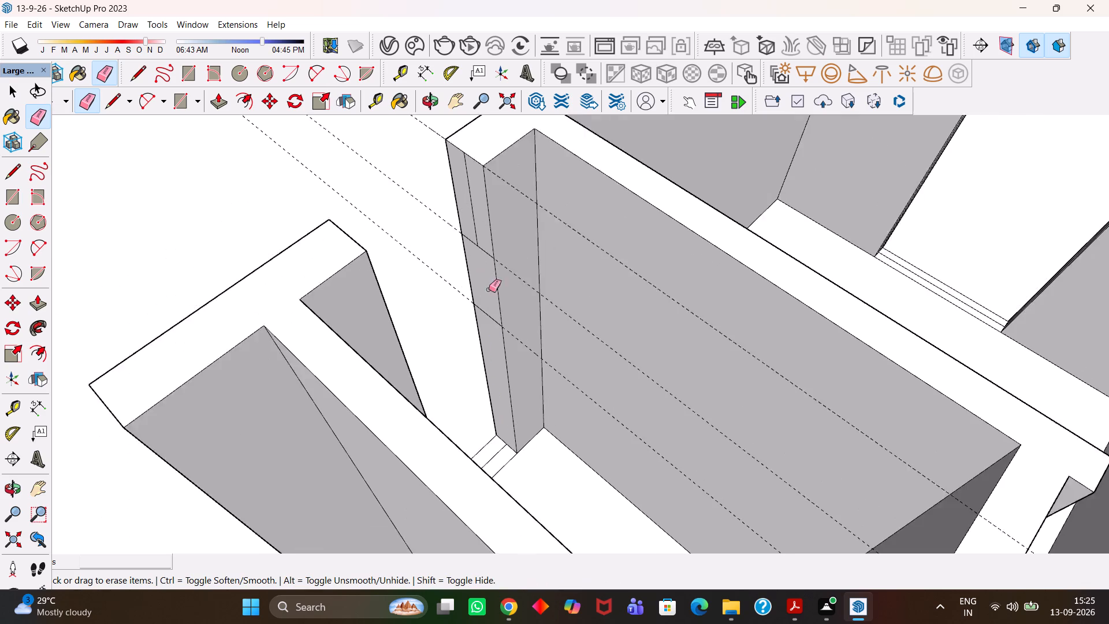
click(471, 222)
Push/Pull the wall end's upper face across the opening to the facing wall.
key(space)
click(470, 210)
scroll(474, 211, down, 4)
key(p)
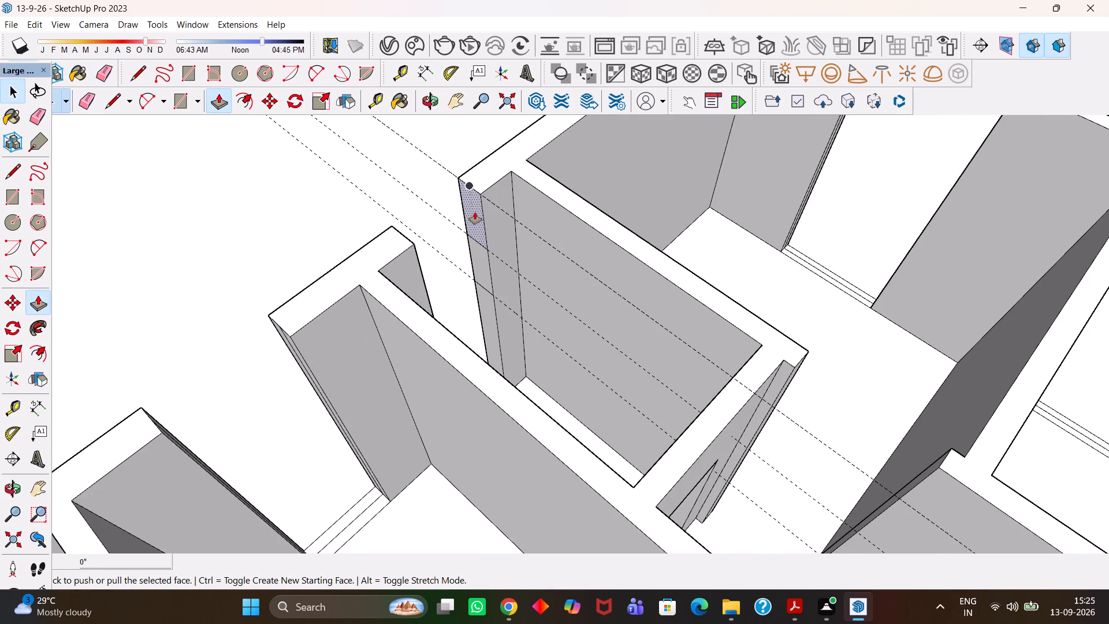
click(475, 212)
click(411, 244)
Push/Pull the wall end's lower face 2' across to the facing wall, forming the sill below the window opening.
scroll(451, 274, up, 2)
key(space)
click(493, 324)
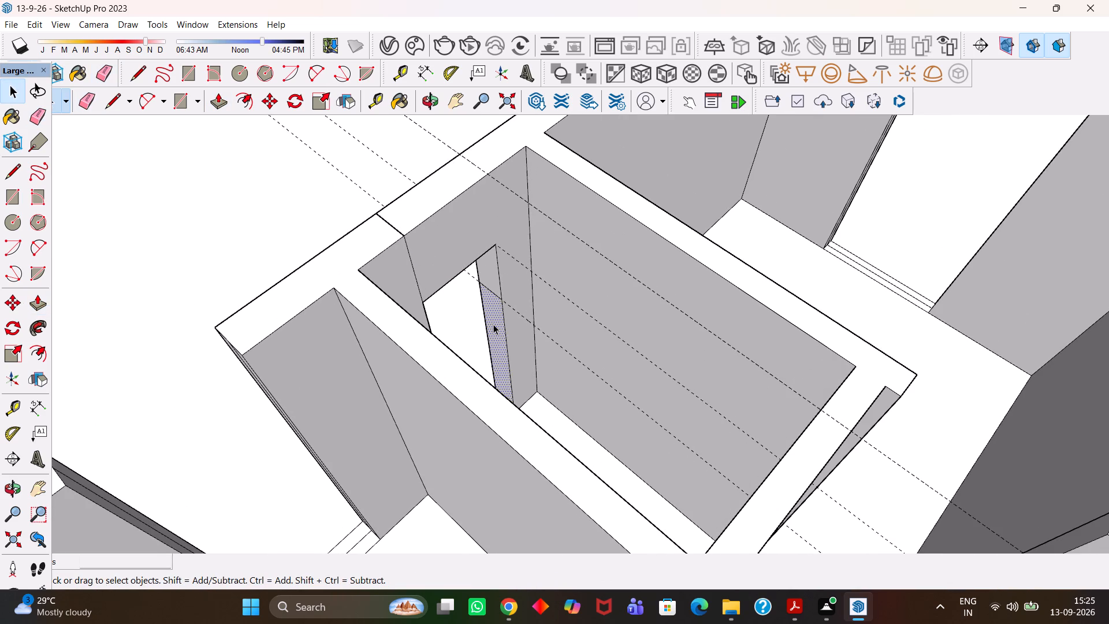
middle_drag(493, 324, 475, 333)
scroll(498, 313, up, 2)
key(p)
click(500, 303)
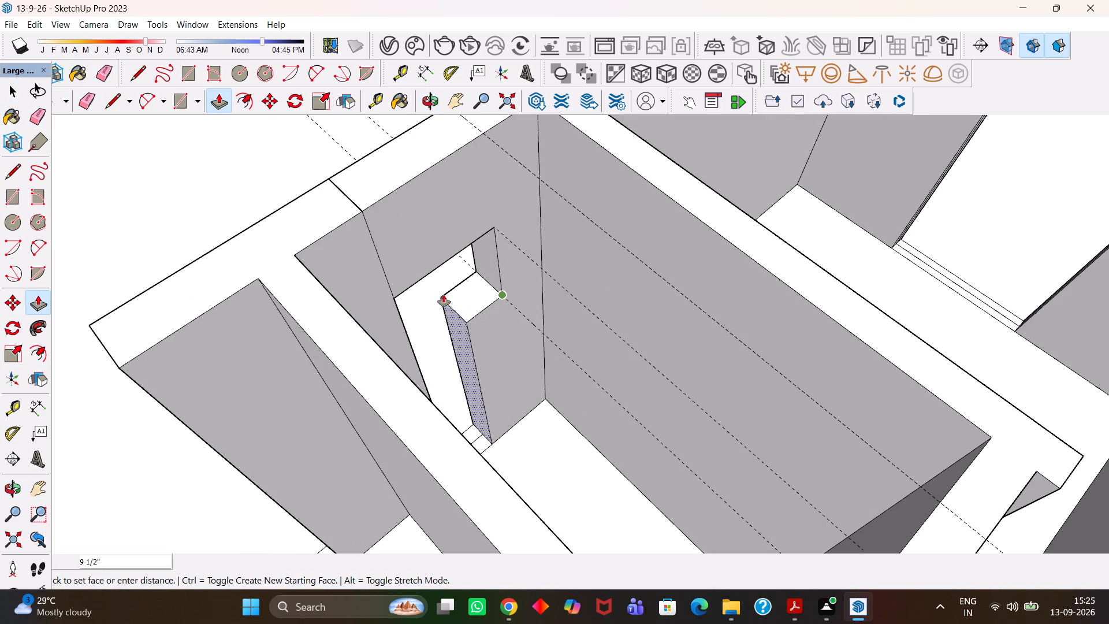
click(389, 292)
Erase the seam lines around the new window on the wall's inner face and top.
middle_drag(419, 303, 352, 299)
key(h)
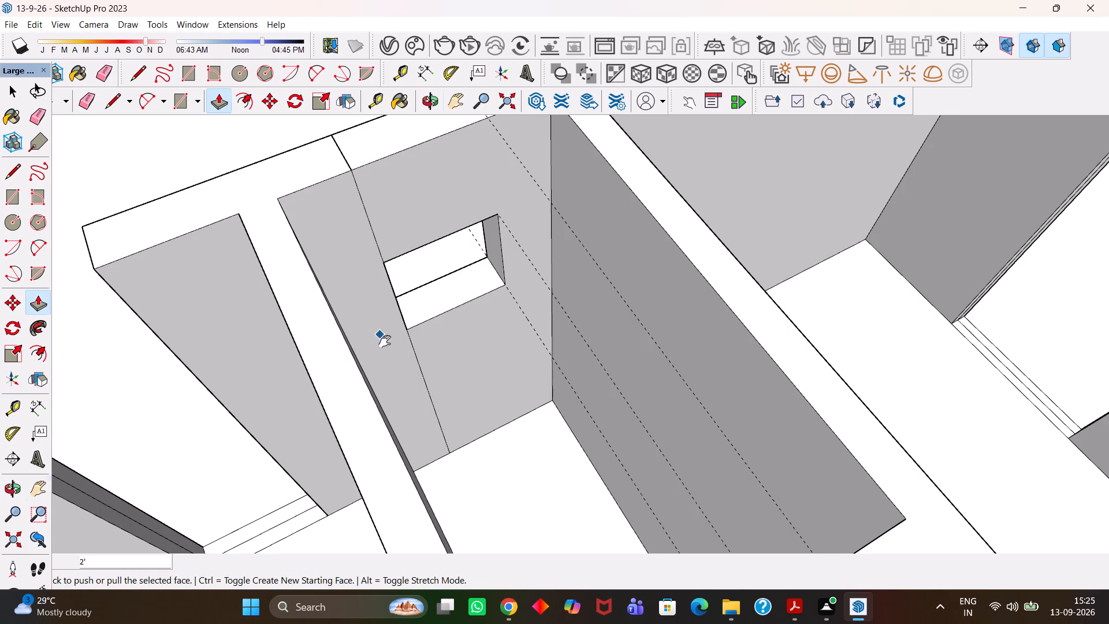
scroll(397, 347, up, 3)
middle_drag(422, 367, 399, 367)
key(e)
drag(431, 392, 441, 392)
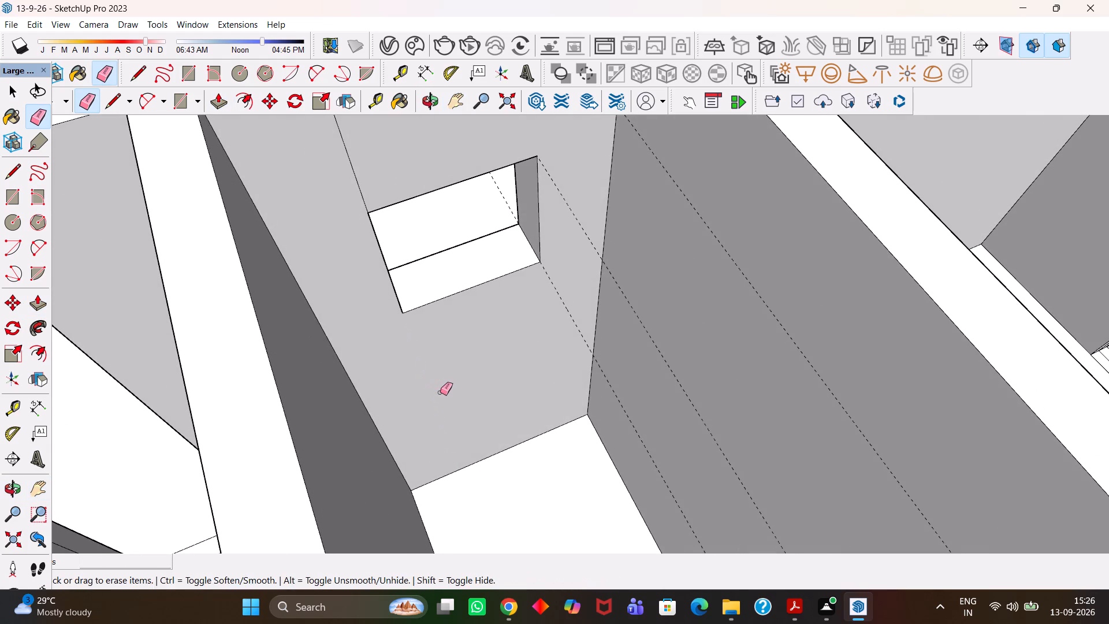
scroll(440, 392, down, 4)
key(h)
drag(391, 275, 457, 408)
middle_drag(457, 408, 441, 401)
key(e)
drag(460, 372, 427, 380)
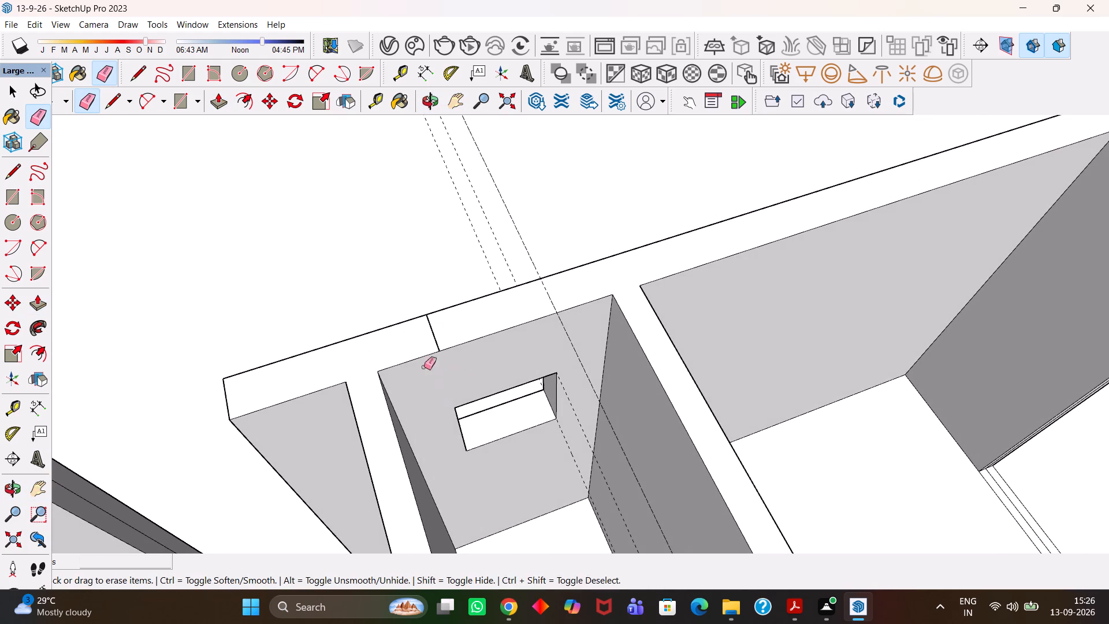
drag(430, 336, 446, 339)
drag(437, 329, 420, 324)
Erase the vertical seam lines above and below the window on the wall's outer face.
scroll(423, 322, down, 4)
middle_drag(315, 350, 669, 298)
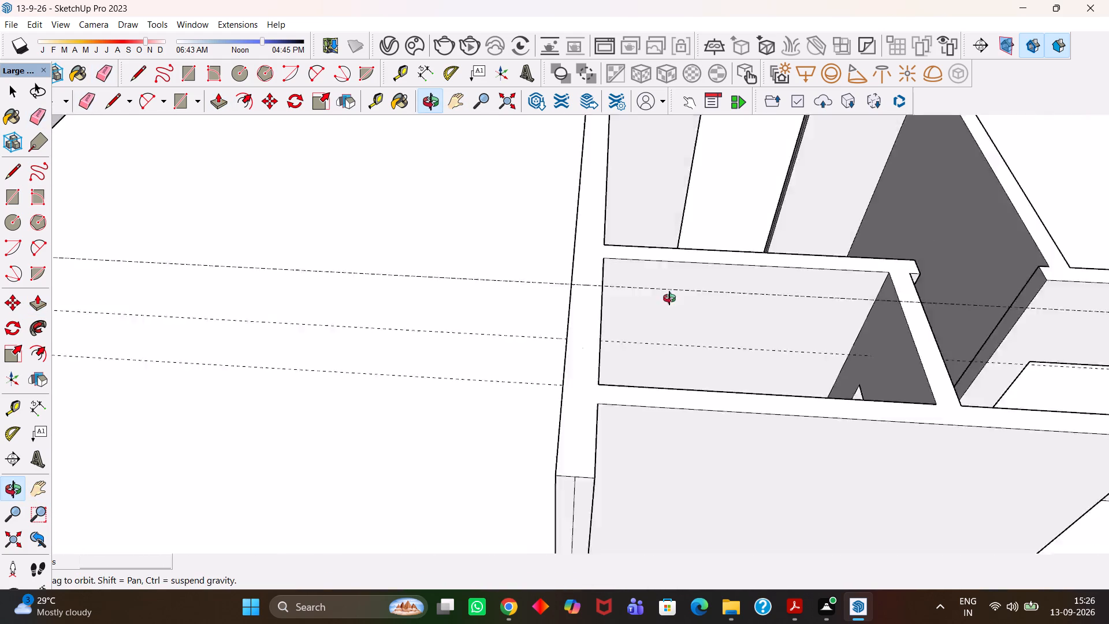
middle_drag(669, 298, 697, 294)
middle_drag(591, 373, 661, 379)
drag(676, 367, 653, 346)
drag(661, 489, 652, 489)
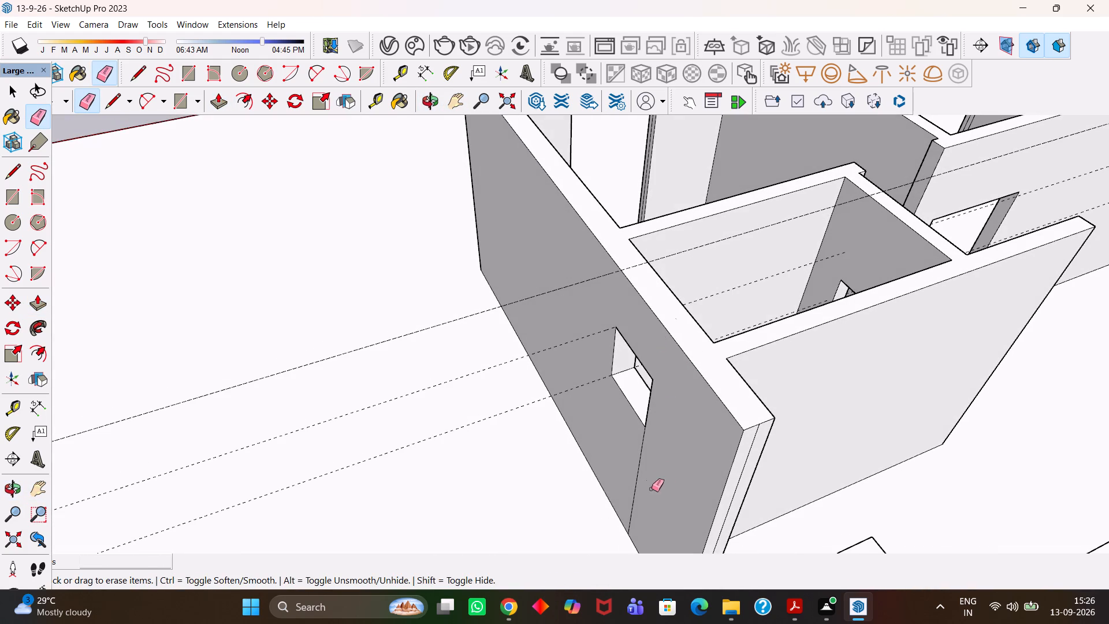
drag(652, 489, 629, 477)
Erase the remaining guide lines running through the small room's window wall.
scroll(603, 456, down, 4)
drag(443, 445, 457, 474)
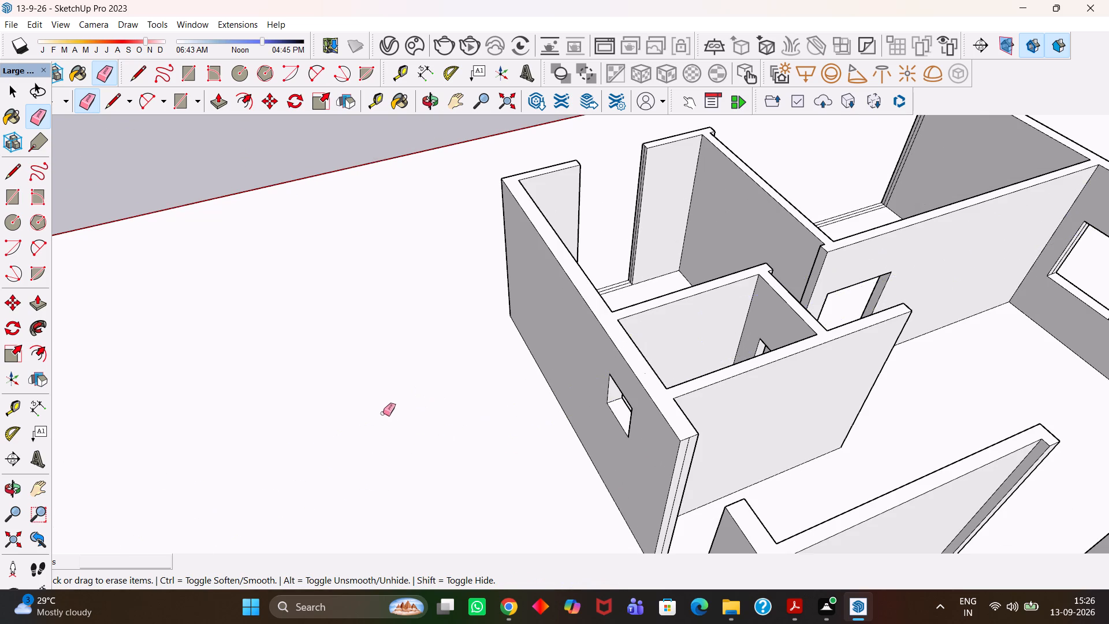
Place a guide along the top edge of the wall end at the opening in another room's outer wall.
scroll(383, 413, down, 5)
middle_drag(482, 391, 452, 443)
scroll(452, 441, up, 2)
key(h)
scroll(673, 419, up, 4)
key(h)
scroll(613, 335, down, 3)
middle_drag(620, 299, 506, 376)
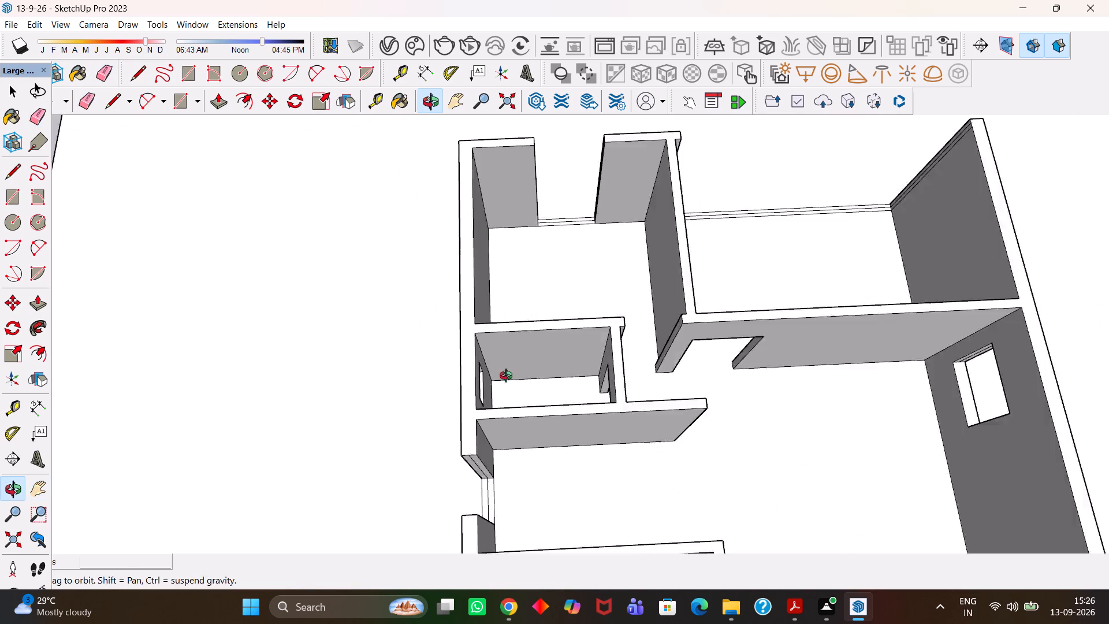
middle_drag(506, 376, 494, 376)
scroll(550, 396, up, 3)
middle_click(551, 396)
key(h)
scroll(552, 393, down, 4)
drag(622, 236, 594, 400)
scroll(521, 332, up, 4)
scroll(537, 341, down, 4)
scroll(507, 396, up, 1)
middle_drag(516, 408, 633, 411)
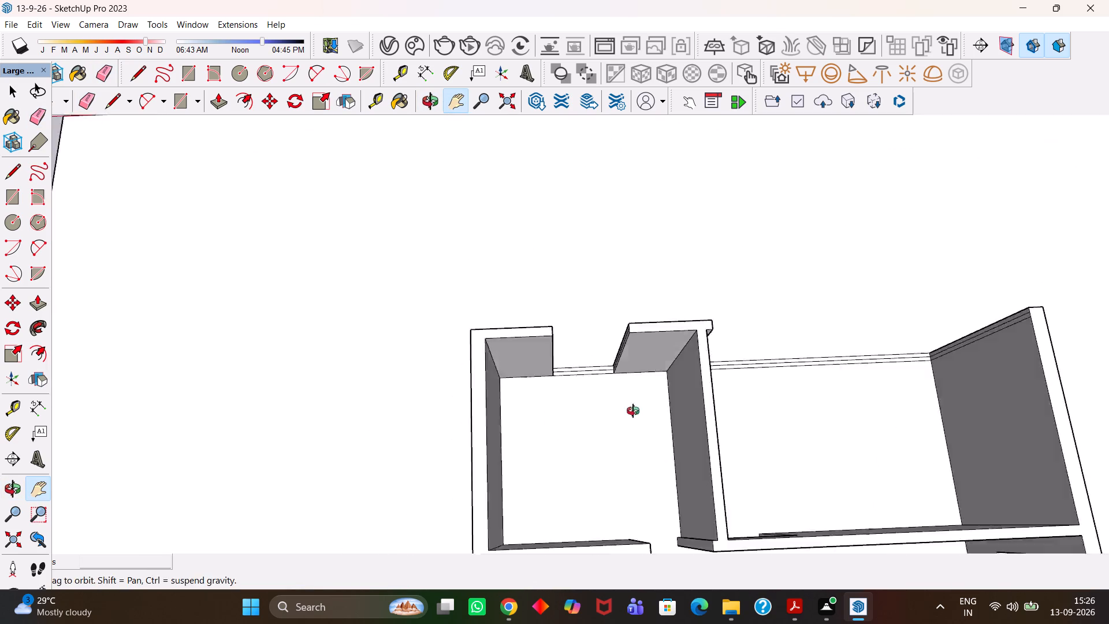
middle_drag(633, 411, 784, 339)
scroll(537, 239, up, 3)
middle_drag(514, 313, 696, 298)
scroll(696, 298, down, 3)
drag(706, 236, 520, 342)
scroll(404, 415, up, 3)
middle_drag(464, 407, 516, 417)
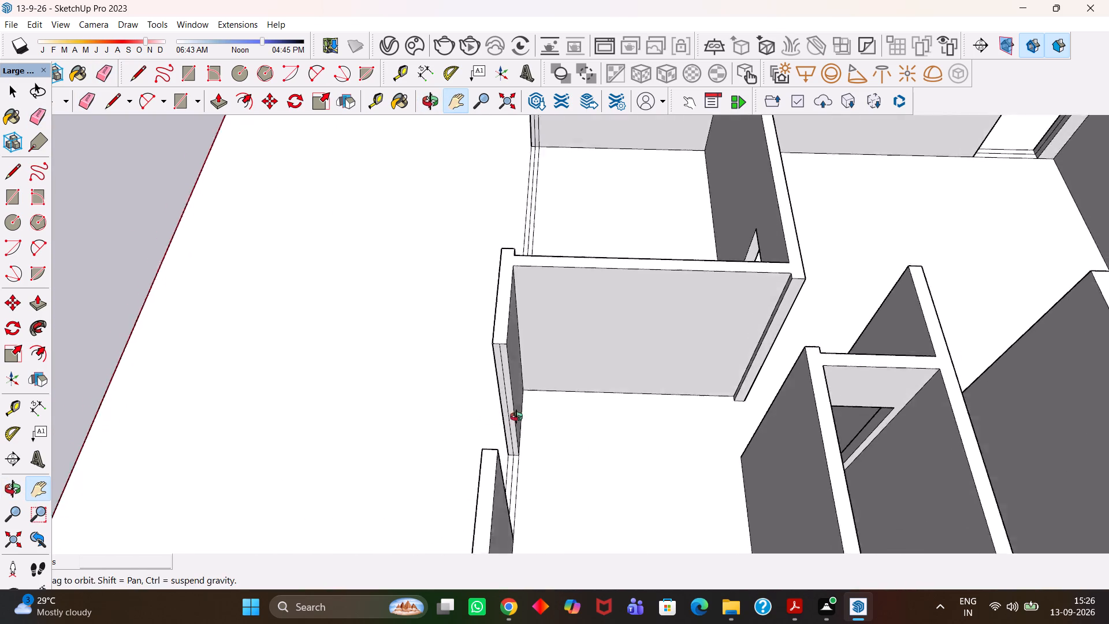
middle_drag(516, 417, 511, 396)
scroll(527, 417, up, 2)
middle_click(526, 404)
middle_click(534, 409)
key(h)
drag(513, 375, 545, 403)
scroll(524, 395, up, 1)
middle_drag(524, 395, 535, 399)
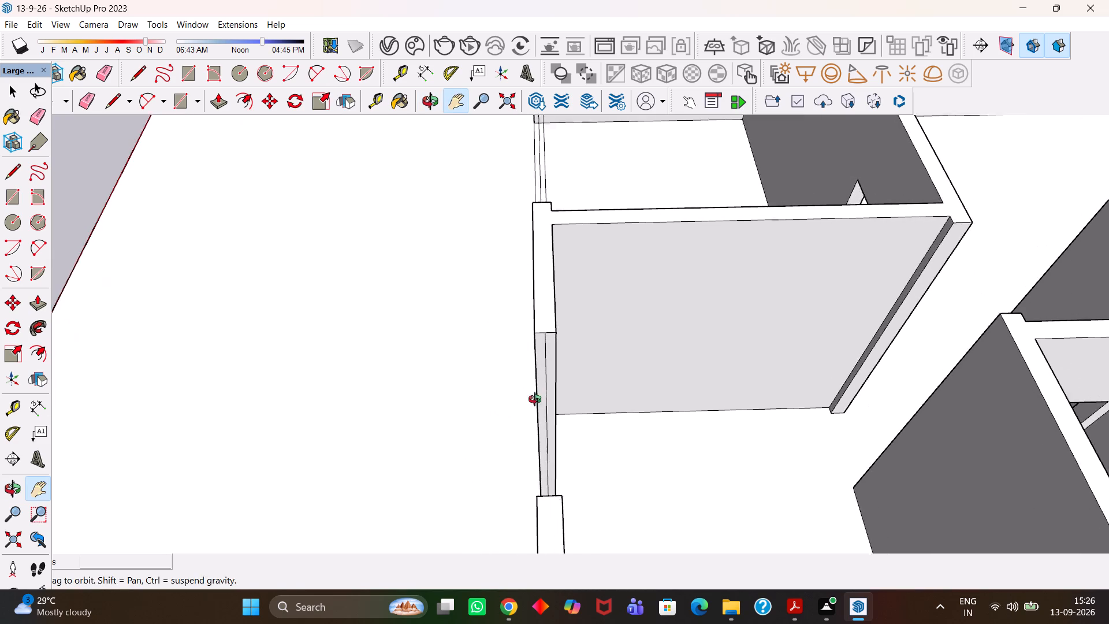
scroll(535, 399, up, 1)
middle_drag(535, 399, 539, 402)
key(t)
scroll(556, 332, up, 3)
double_click(554, 328)
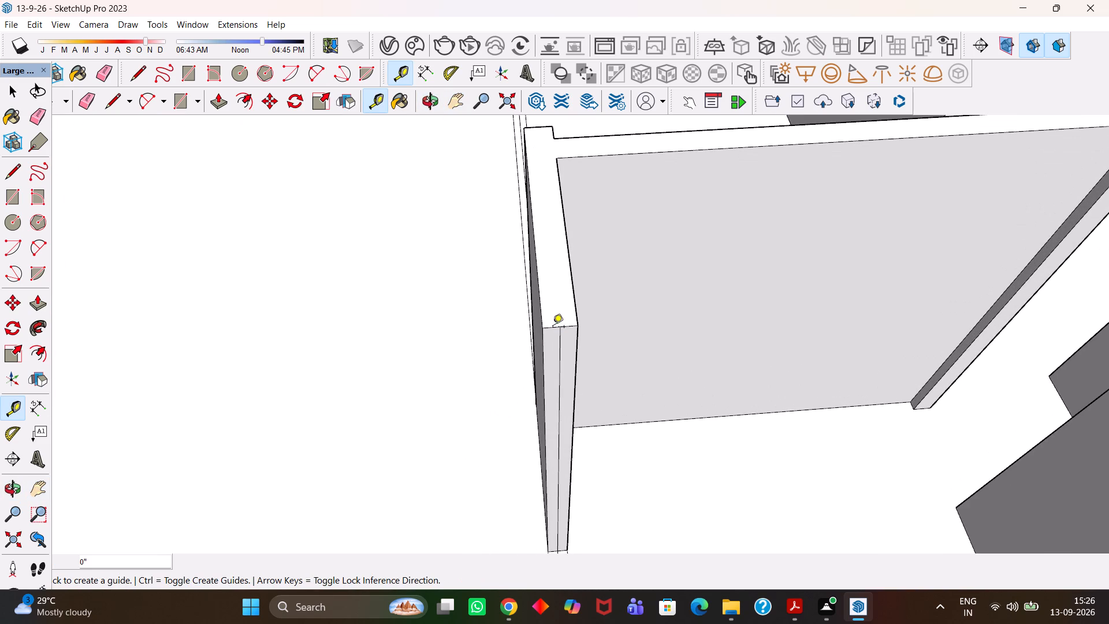
click(545, 329)
scroll(554, 332, up, 3)
double_click(552, 330)
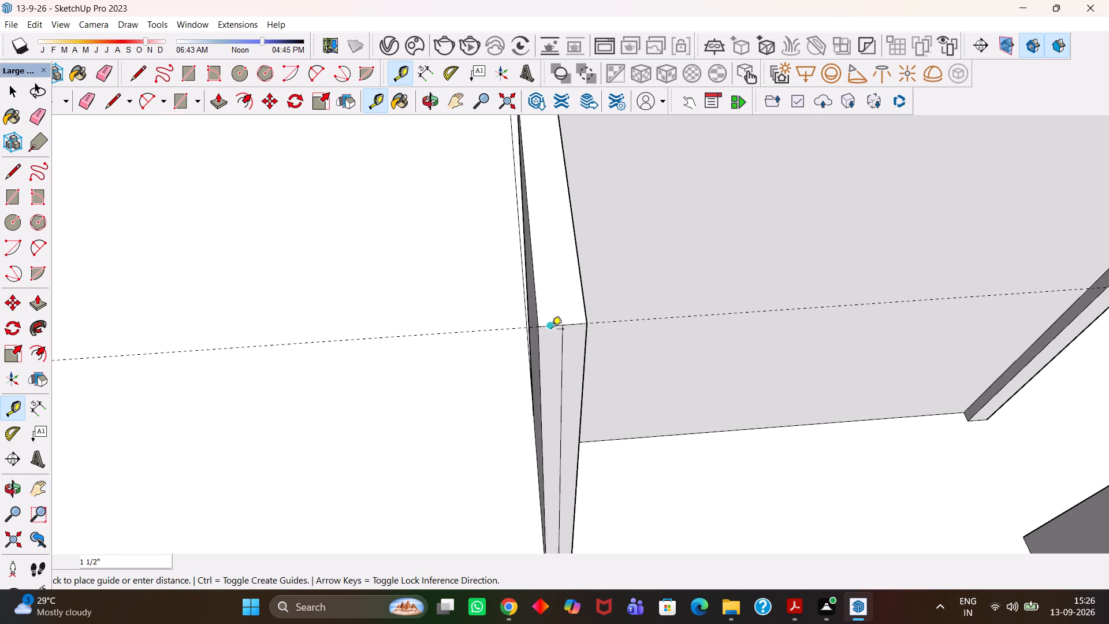
Place a guide along the bottom edge of the wall end at the opening, 10' below the top guide.
scroll(538, 325, down, 8)
scroll(541, 514, up, 3)
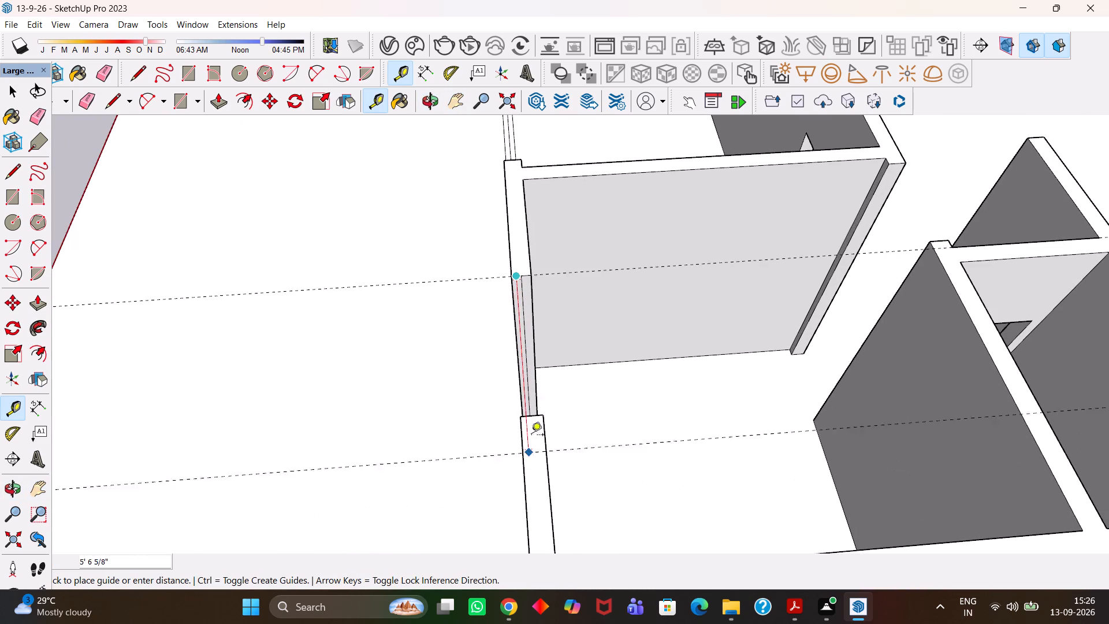
middle_drag(524, 403, 553, 432)
scroll(553, 430, up, 4)
key(h)
scroll(524, 470, down, 2)
drag(534, 449, 559, 466)
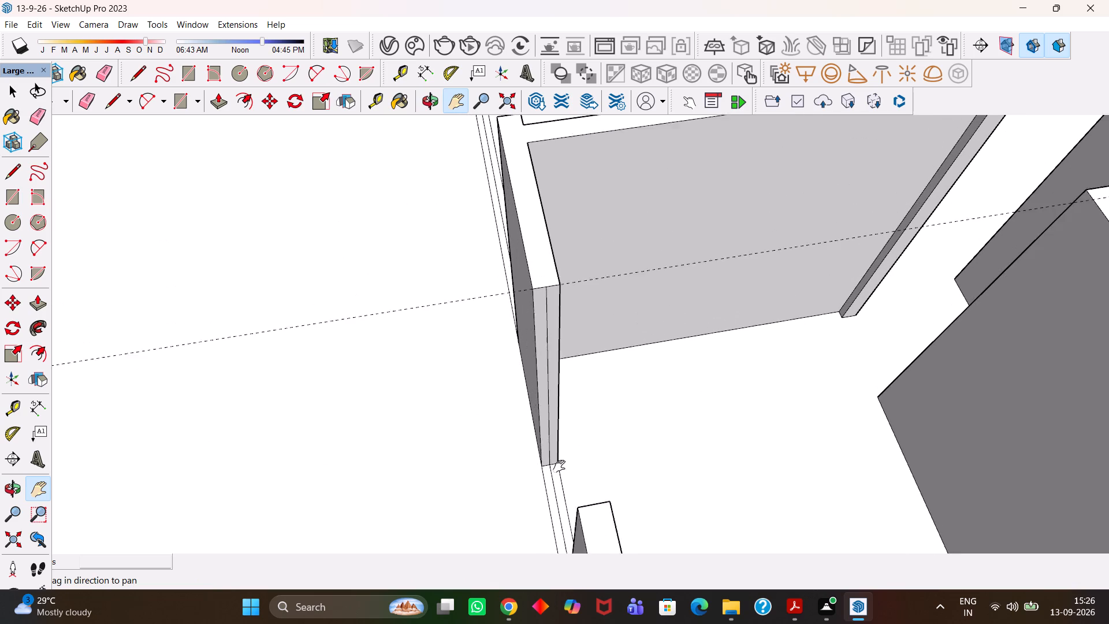
drag(559, 466, 561, 467)
middle_click(564, 474)
key(t)
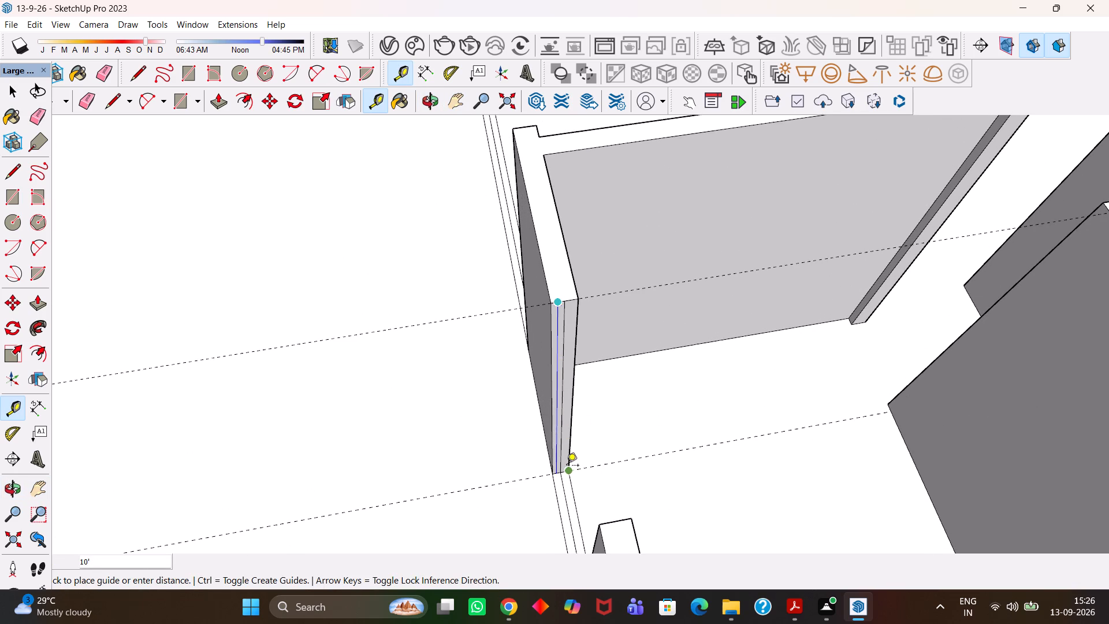
click(567, 466)
Place a sill guide 3' above the base guide and a lintel guide 4' above the sill guide.
click(593, 464)
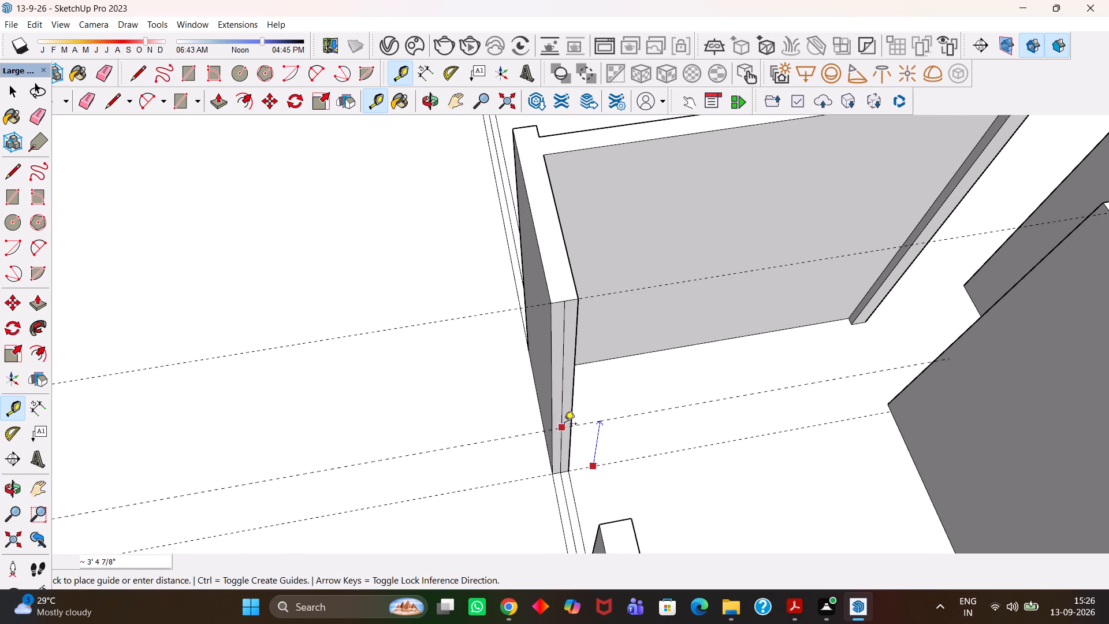
text(3')
key(Return)
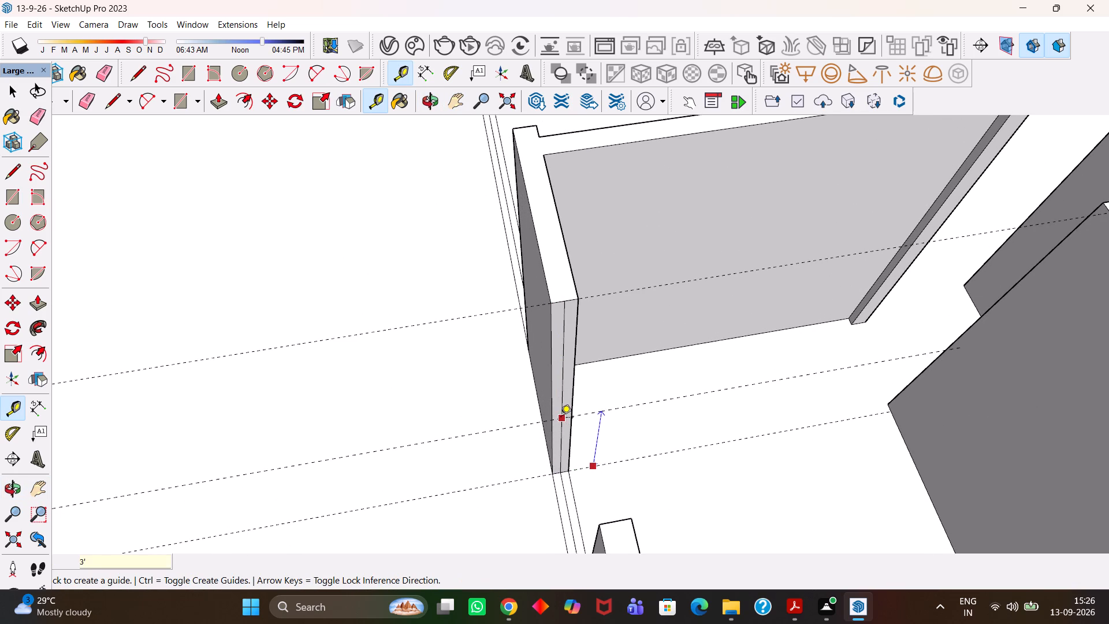
click(634, 426)
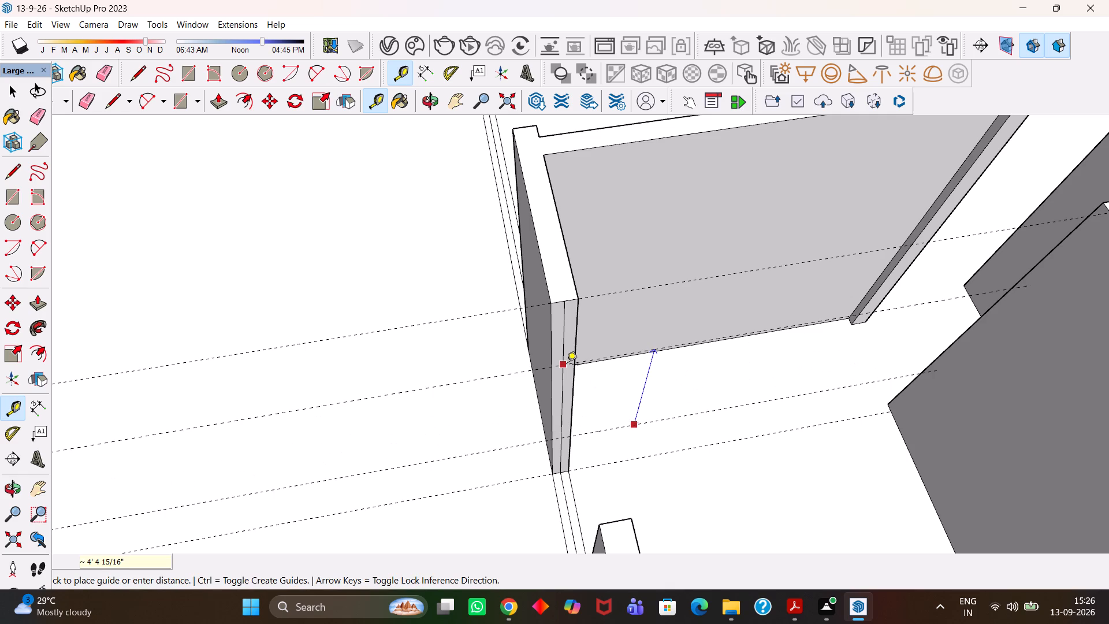
text(4')
key(Return)
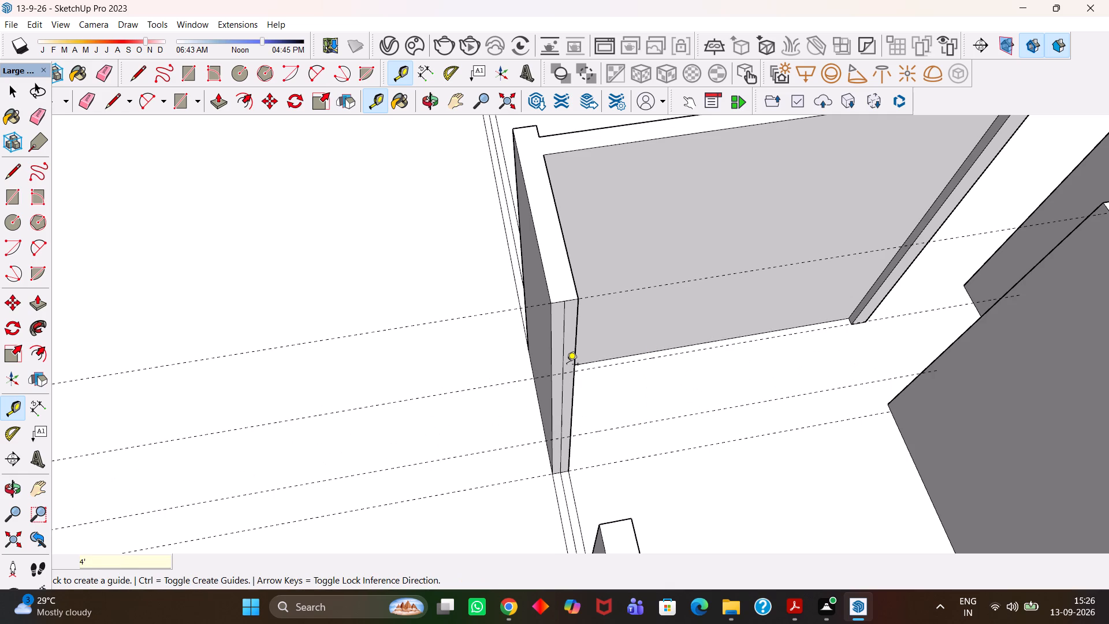
Draw a rectangle across the wall end face between the sill guide and the lintel guide.
scroll(548, 376, up, 3)
key(r)
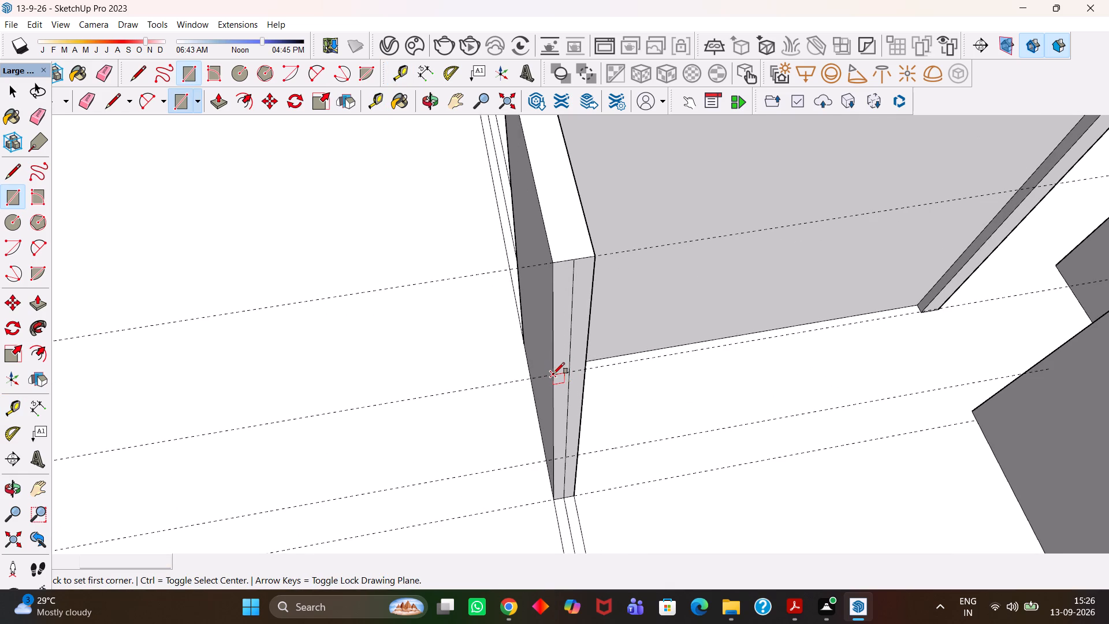
click(553, 374)
click(580, 453)
Erase the vertical centre line from the wall end face in the sill, window and lintel zones.
scroll(578, 453, down, 3)
key(e)
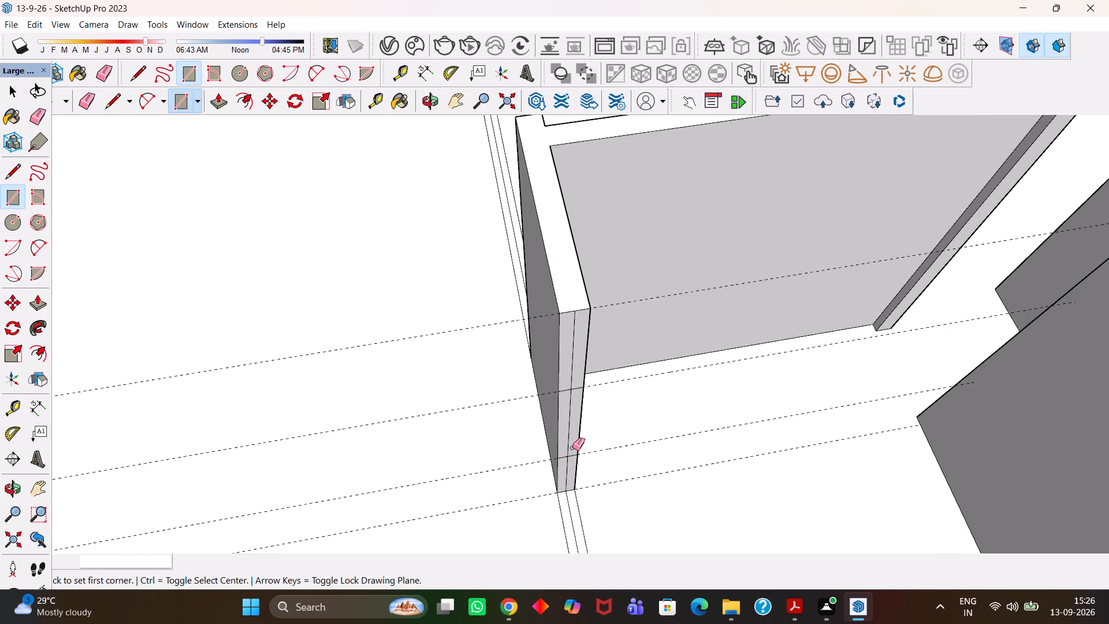
click(568, 438)
click(568, 470)
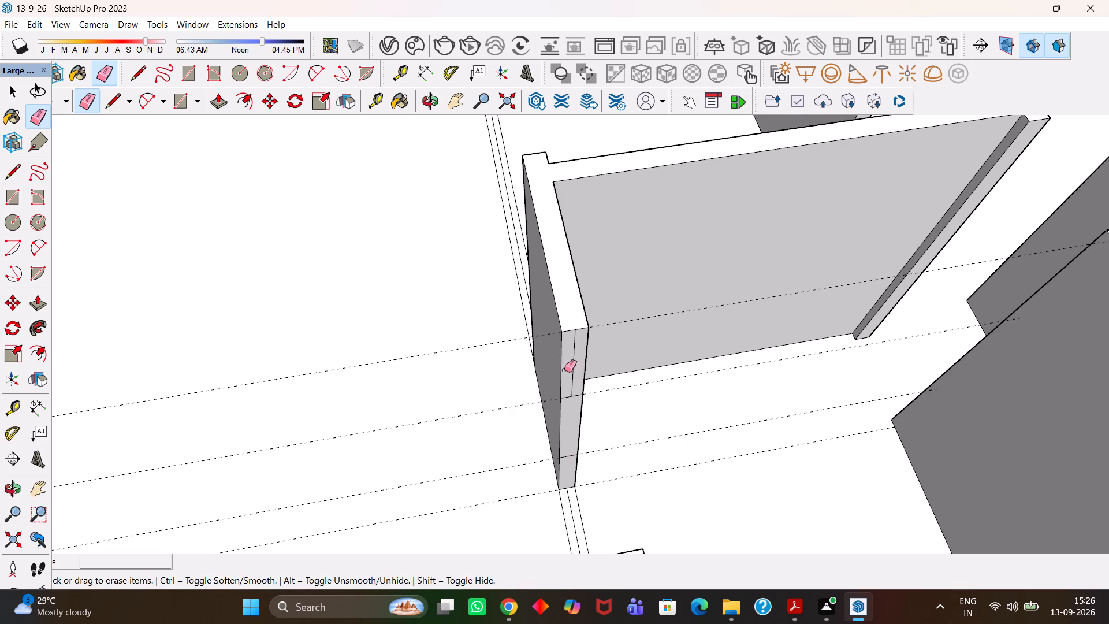
click(564, 370)
click(573, 372)
Push/Pull the wall end's upper face 4' across the gap to the opposite wall to form the lintel.
key(space)
click(571, 366)
scroll(571, 366, down, 4)
key(p)
click(571, 366)
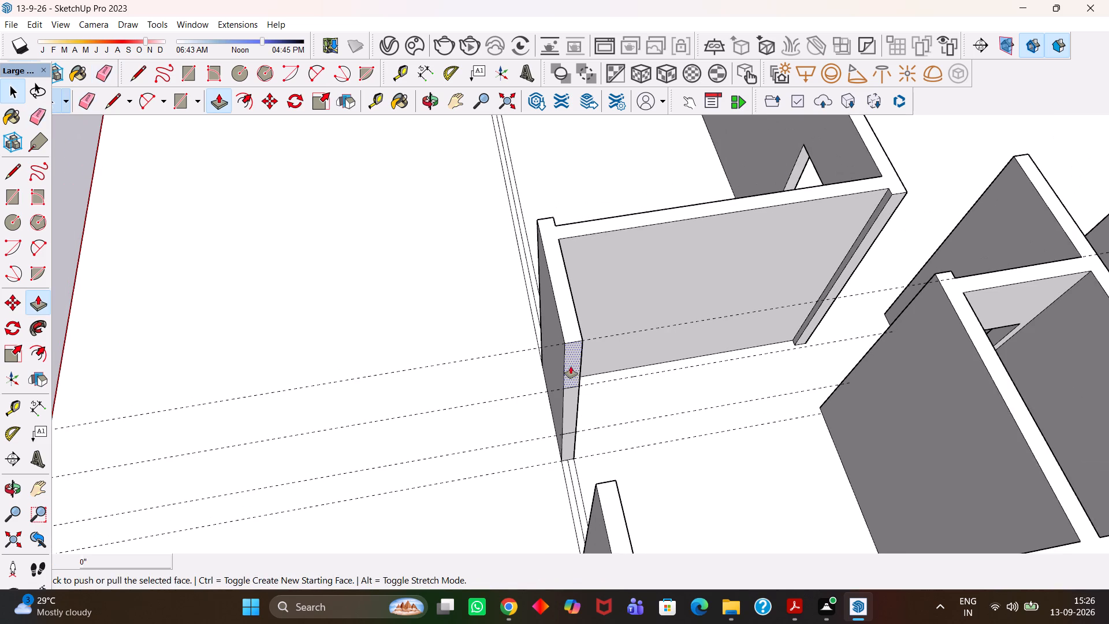
click(617, 481)
Push/Pull the wall end's lower face 4' across the gap to the opposite wall to form the sill.
scroll(596, 484, up, 3)
middle_drag(612, 491, 634, 490)
key(space)
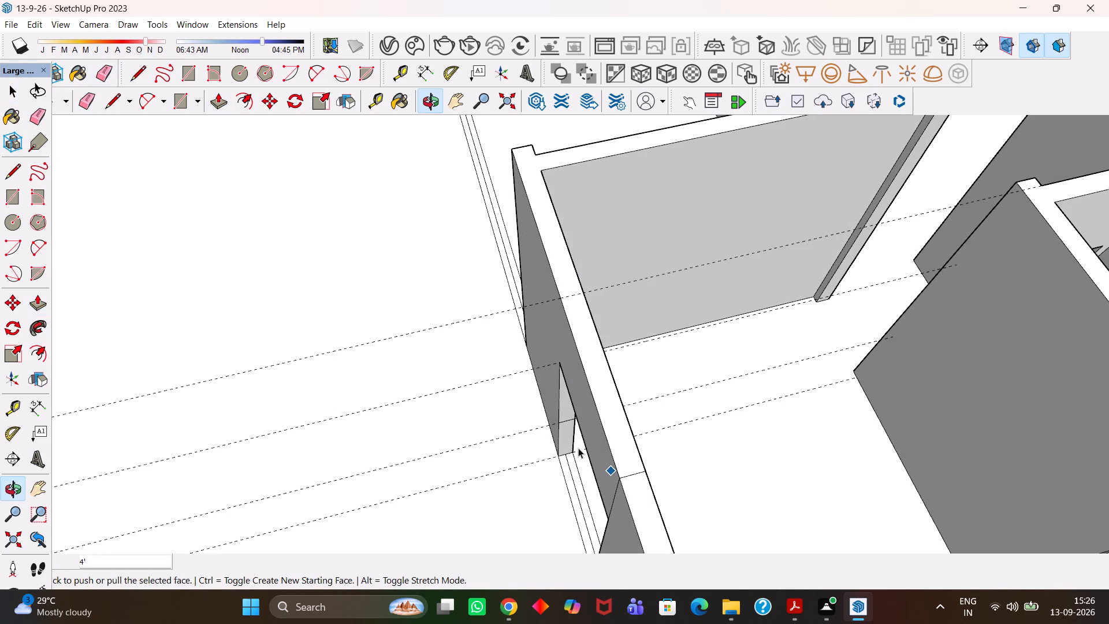
click(564, 438)
key(p)
click(564, 438)
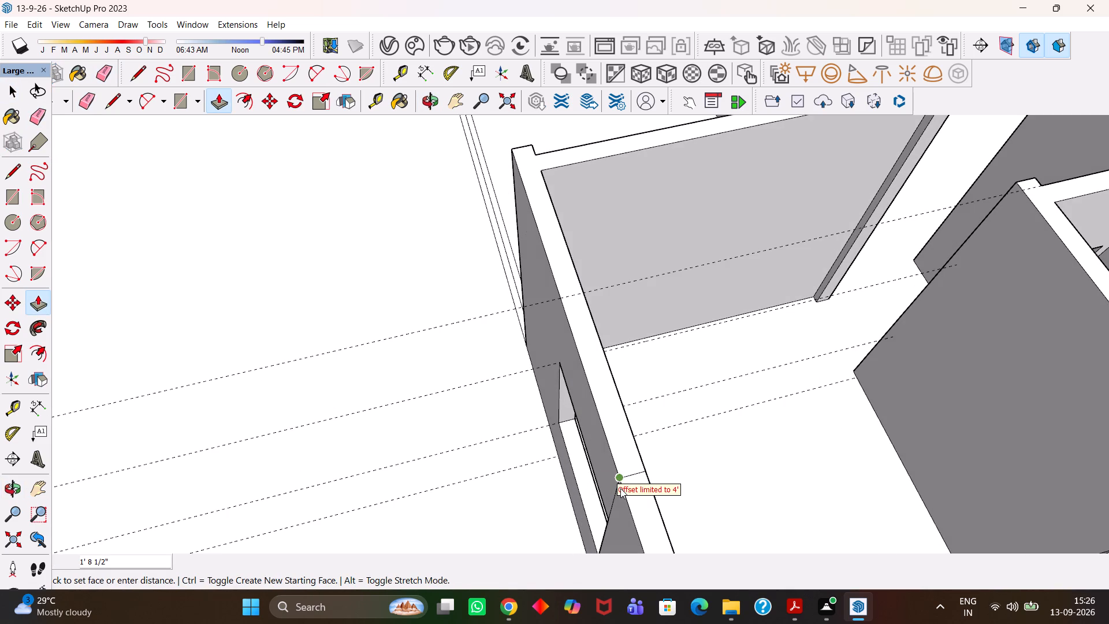
click(627, 477)
Erase the seam lines on the wall top and above the new window on the outer face.
scroll(626, 476, up, 2)
key(e)
drag(627, 476, 631, 477)
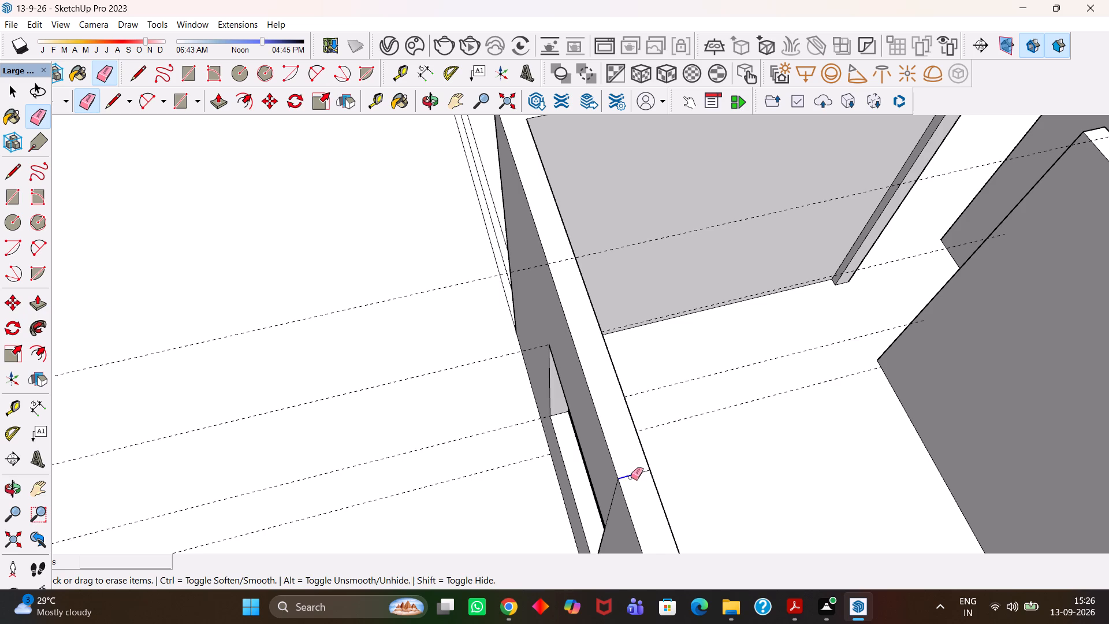
drag(631, 477, 634, 485)
drag(617, 495, 610, 491)
click(642, 475)
scroll(622, 484, down, 4)
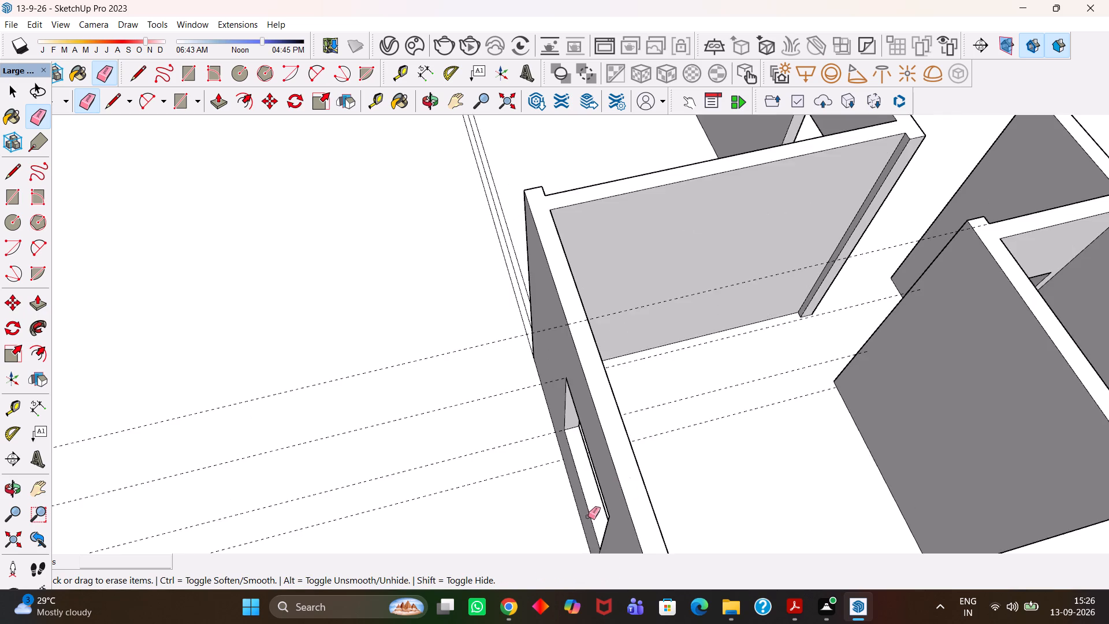
Erase the seam lines above and below the new window on the wall's inner face.
middle_drag(592, 522, 513, 503)
scroll(529, 485, up, 3)
middle_drag(554, 499, 436, 503)
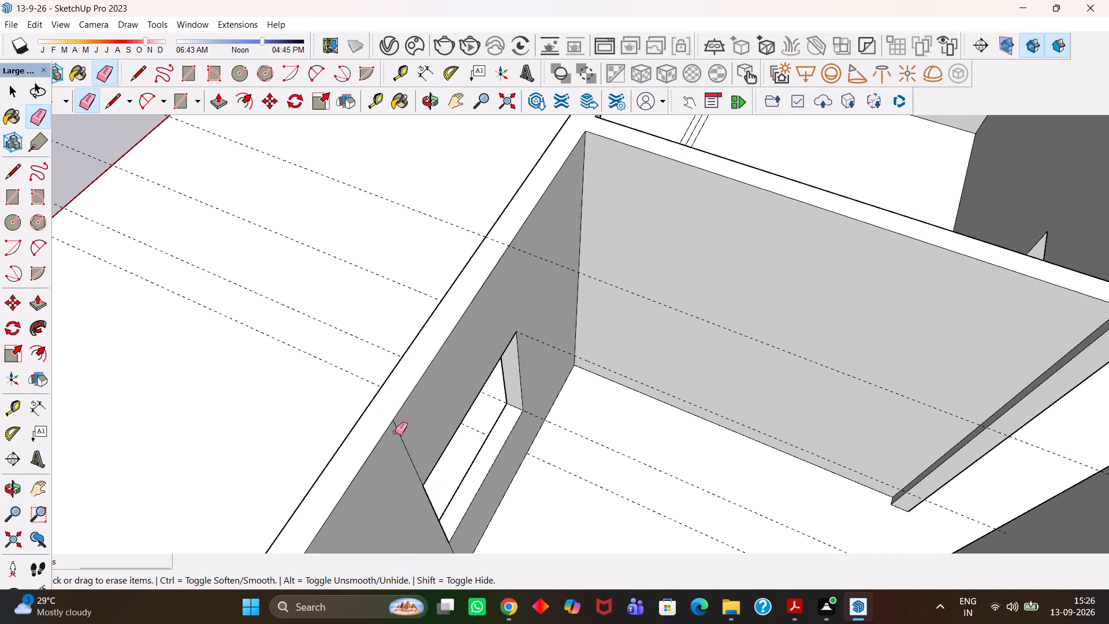
drag(405, 451, 408, 443)
scroll(423, 469, down, 3)
scroll(453, 547, up, 2)
click(448, 536)
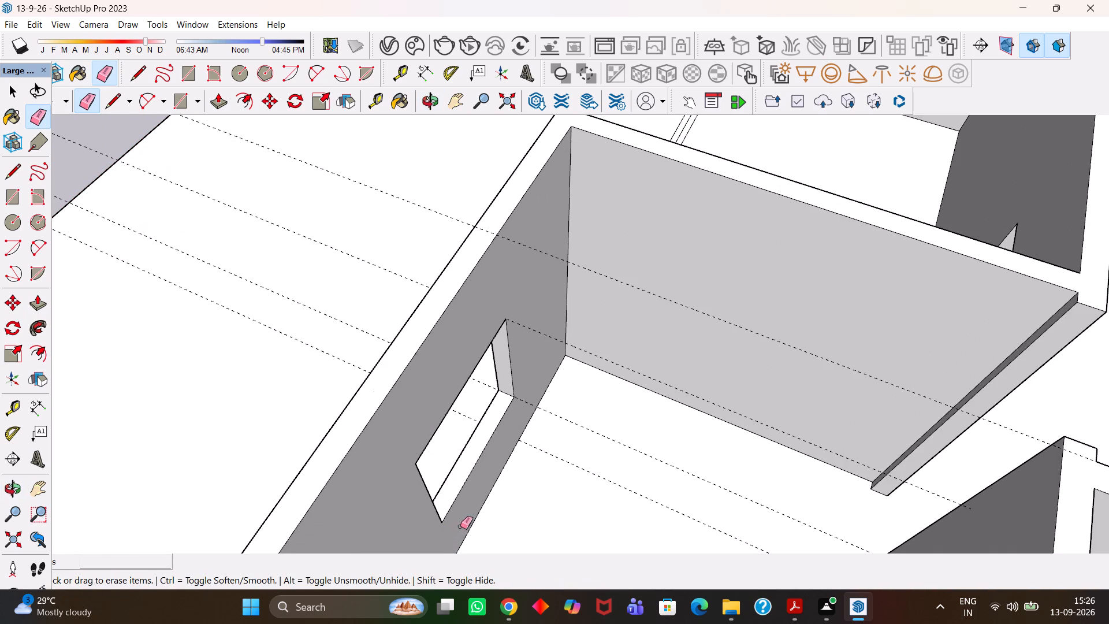
Erase the remaining seam line below the new window on the wall's outer face.
scroll(461, 524, down, 4)
key(h)
middle_drag(424, 488, 710, 419)
scroll(710, 419, up, 1)
key(h)
scroll(650, 497, up, 2)
drag(666, 512, 637, 429)
middle_drag(624, 433, 631, 452)
key(e)
drag(642, 506, 620, 491)
Save the house model.
scroll(630, 487, down, 8)
key(h)
middle_drag(701, 451, 539, 488)
scroll(530, 488, down, 1)
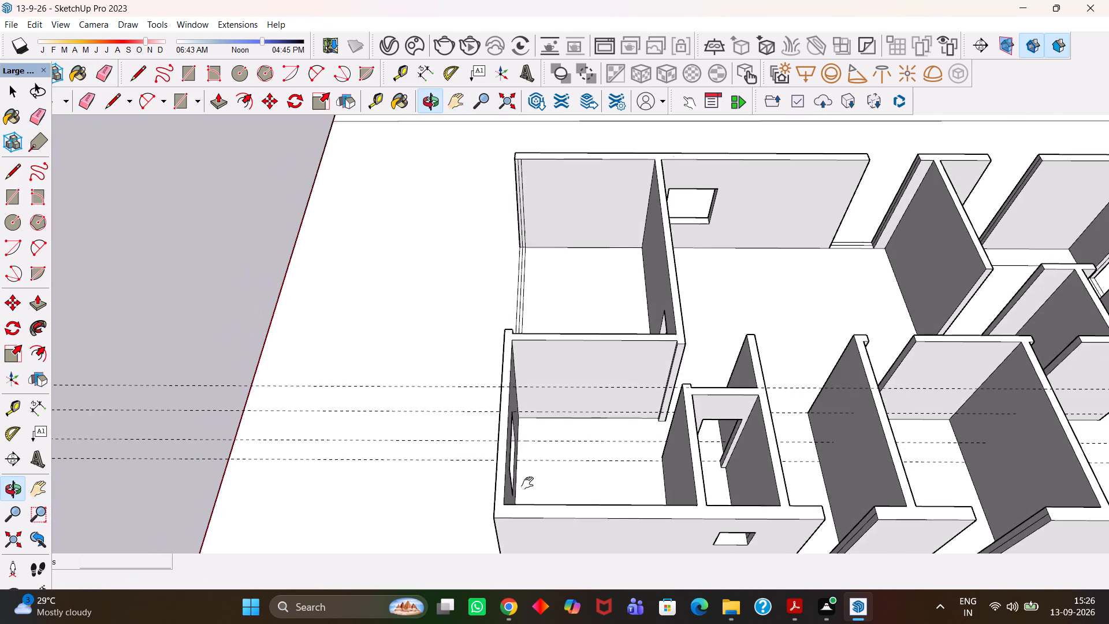
key(h)
scroll(553, 428, up, 3)
scroll(509, 414, down, 4)
drag(456, 418, 615, 407)
scroll(597, 414, down, 4)
middle_drag(591, 413, 601, 432)
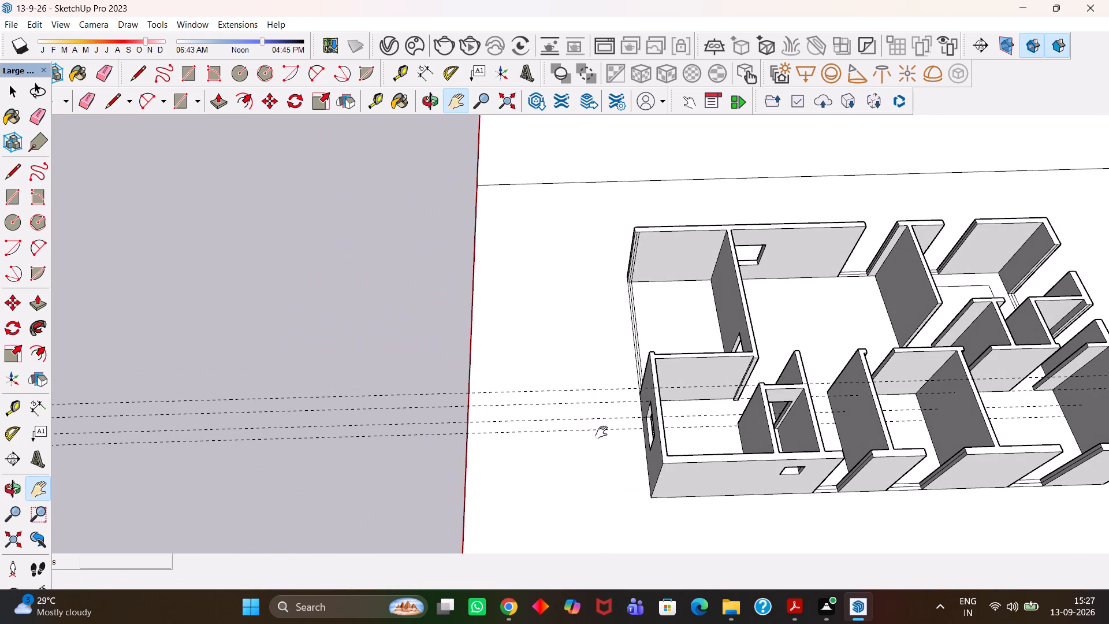
key(ctrl+s)
Place a guide along the bottom edge of the wall end at the next full-height opening in the outer wall.
key(h)
scroll(671, 447, down, 3)
drag(781, 385, 624, 462)
scroll(544, 449, up, 3)
key(h)
drag(739, 324, 493, 389)
scroll(443, 406, up, 2)
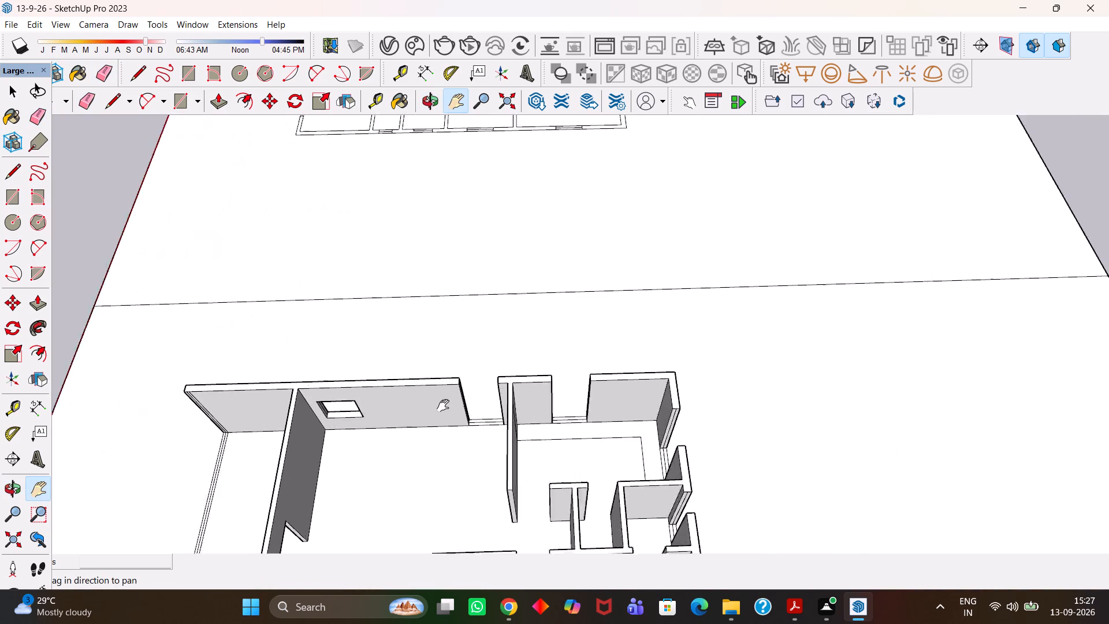
scroll(443, 406, up, 2)
scroll(412, 428, down, 4)
middle_drag(270, 445, 721, 396)
scroll(665, 339, up, 8)
middle_drag(626, 440, 641, 480)
scroll(641, 480, up, 3)
drag(615, 489, 647, 497)
scroll(645, 503, up, 2)
drag(637, 507, 638, 445)
middle_drag(634, 426, 631, 439)
scroll(631, 439, up, 4)
key(t)
double_click(642, 436)
scroll(638, 433, up, 2)
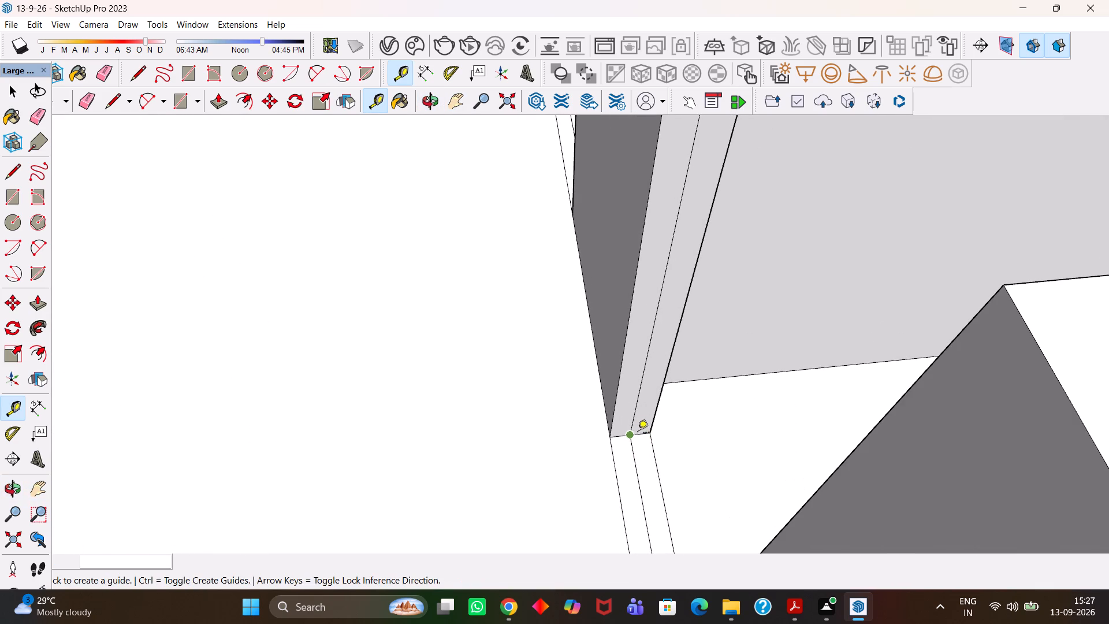
scroll(619, 434, up, 3)
double_click(619, 434)
Place a sill guide 3' above this opening's base guide and a lintel guide 4' above the sill guide.
scroll(619, 434, down, 3)
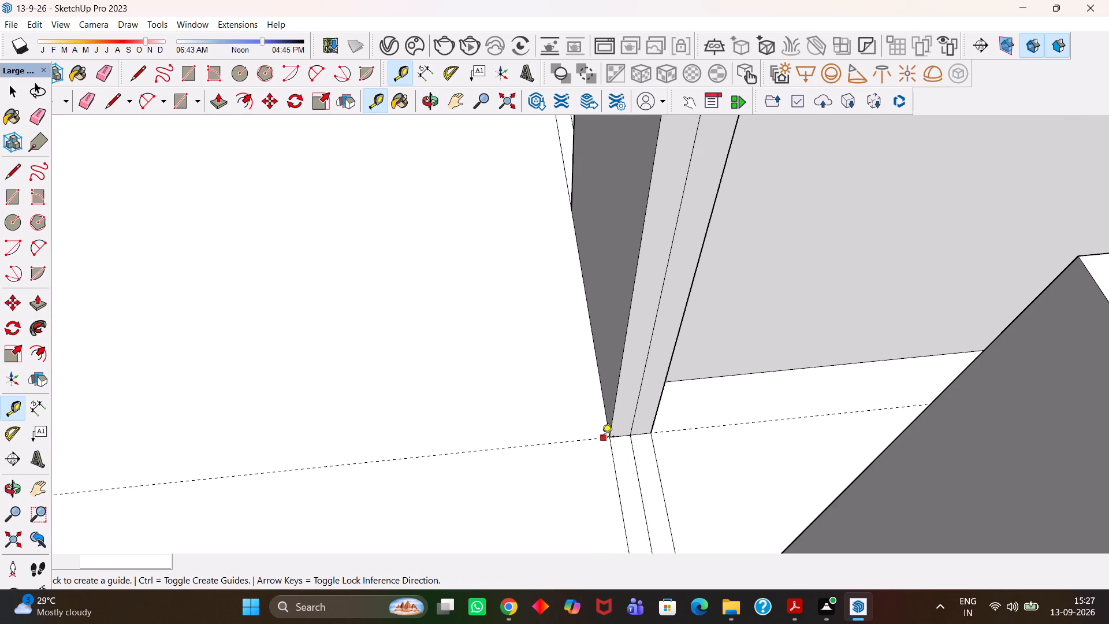
click(593, 439)
text(3')
key(Return)
key(h)
scroll(631, 318, down, 5)
drag(637, 315, 620, 406)
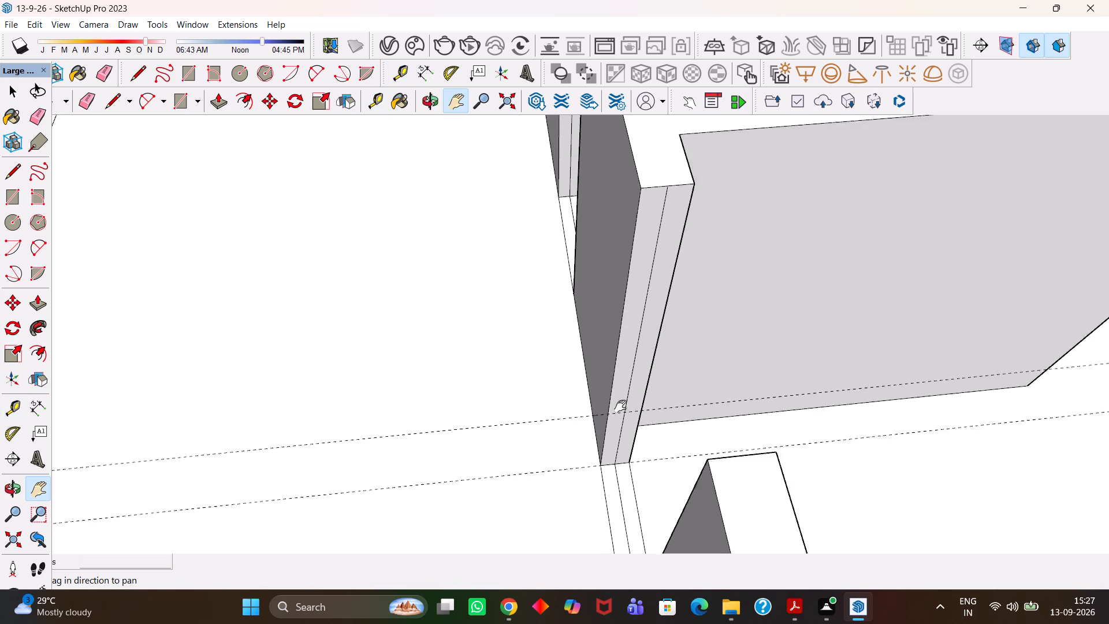
drag(620, 406, 592, 409)
key(t)
click(530, 435)
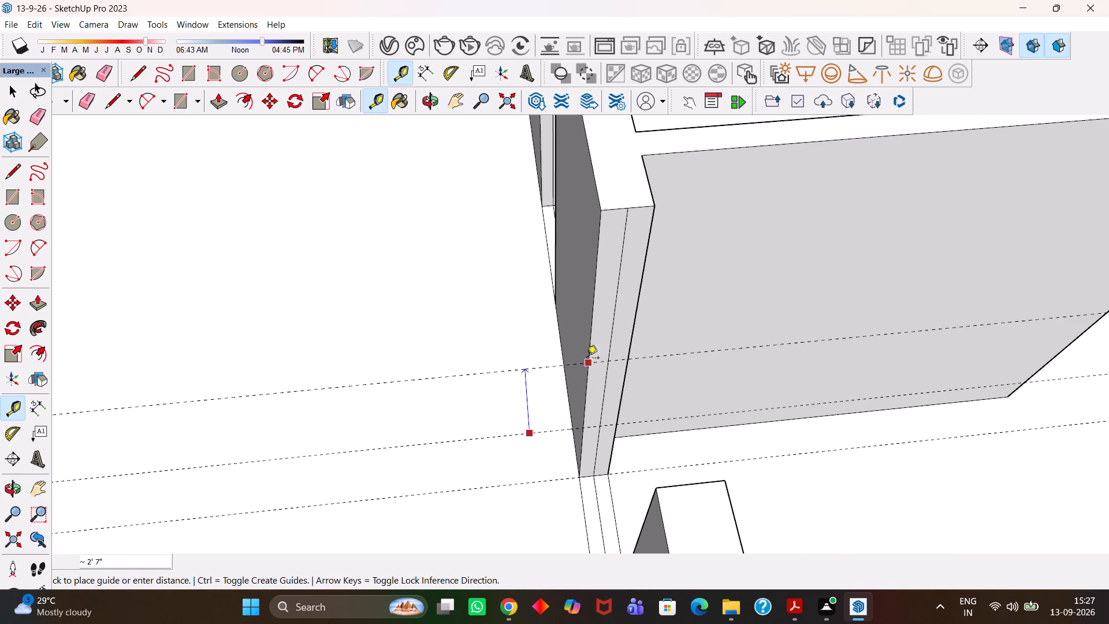
text(4')
key(Return)
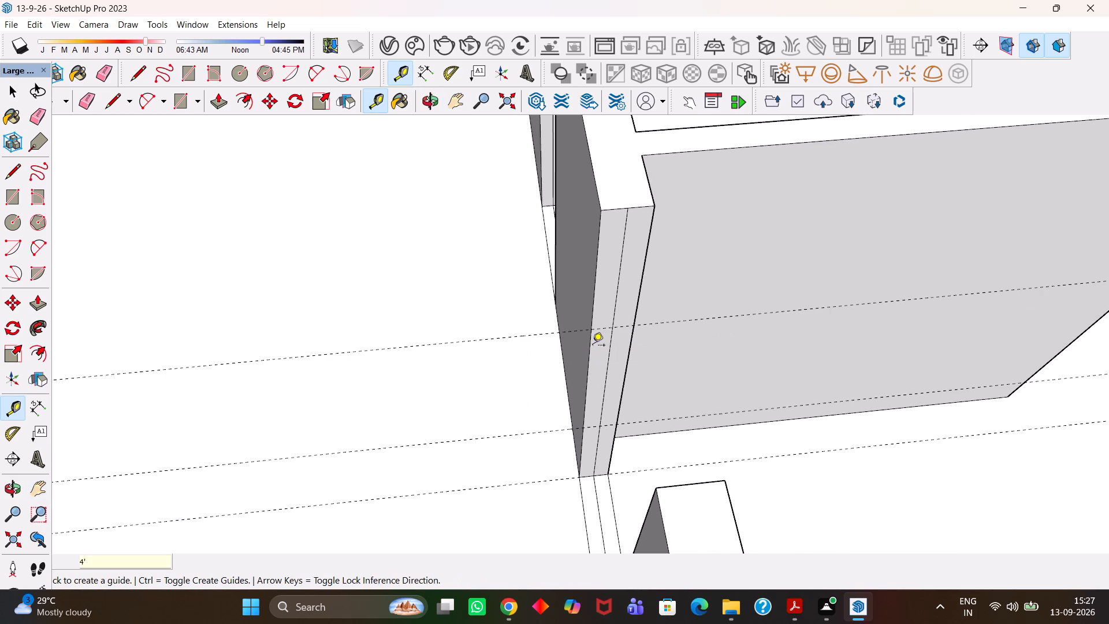
Draw a rectangle between the sill and lintel guides on this opening's wall end face.
key(r)
scroll(594, 347, up, 1)
click(590, 328)
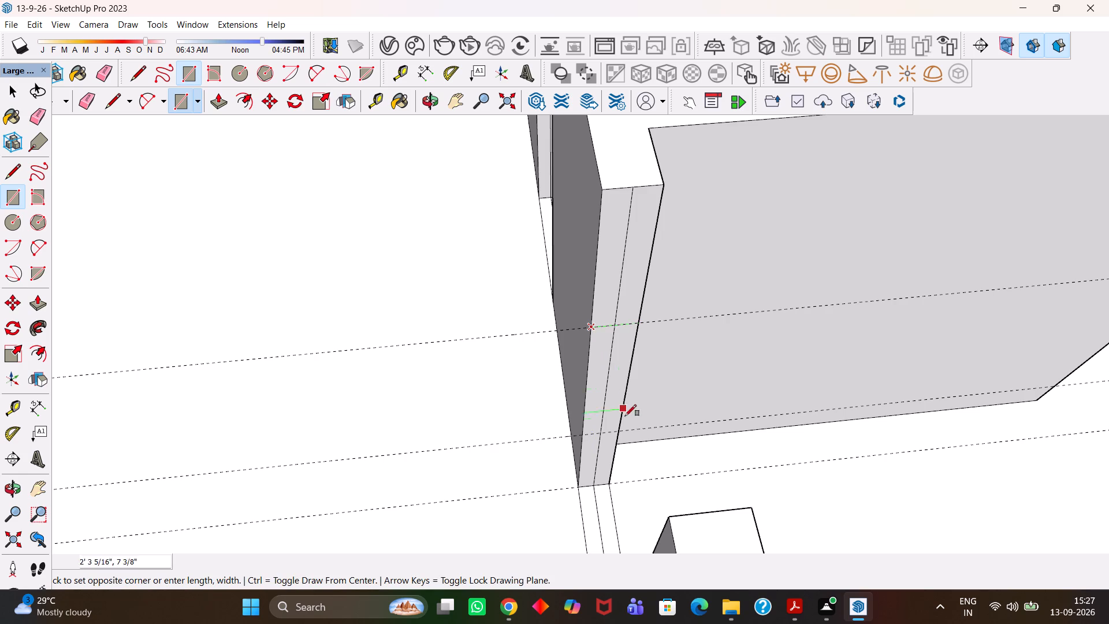
click(622, 429)
Erase the vertical centre line segments in the sill, window and lintel zones of this wall end face.
key(e)
drag(616, 396, 606, 394)
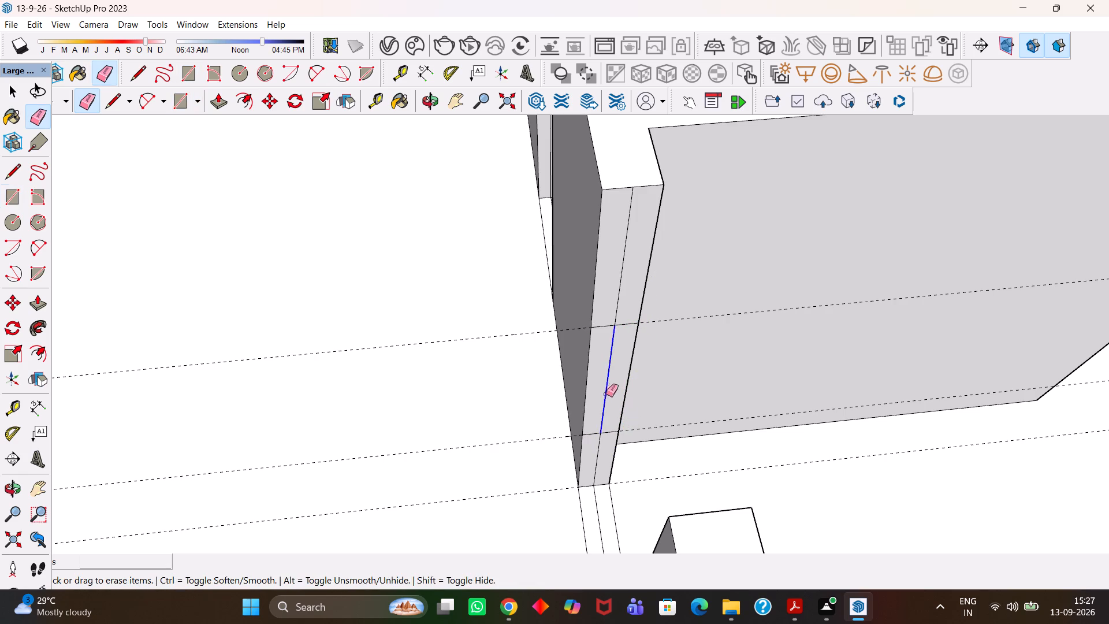
drag(606, 394, 602, 393)
click(598, 461)
click(615, 307)
click(619, 307)
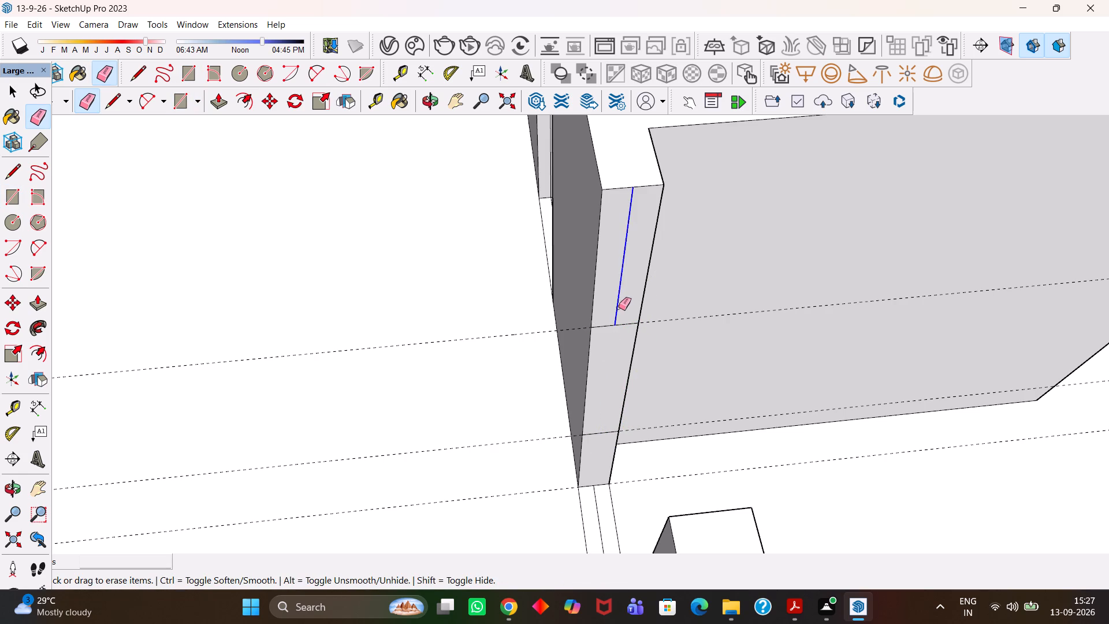
Push/Pull this wall end's upper face across the gap to the opposite wall to form the lintel.
key(space)
click(616, 298)
key(p)
click(616, 298)
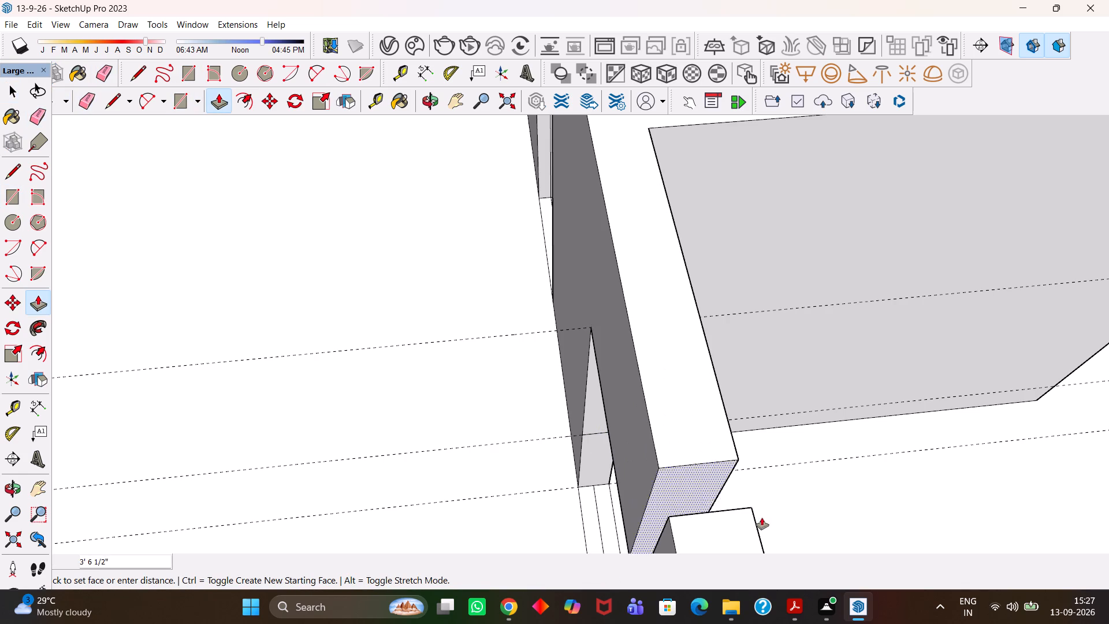
click(747, 511)
Push/Pull this wall end's lower face across the gap to the opposite wall to form the sill.
key(h)
drag(645, 465, 664, 433)
key(space)
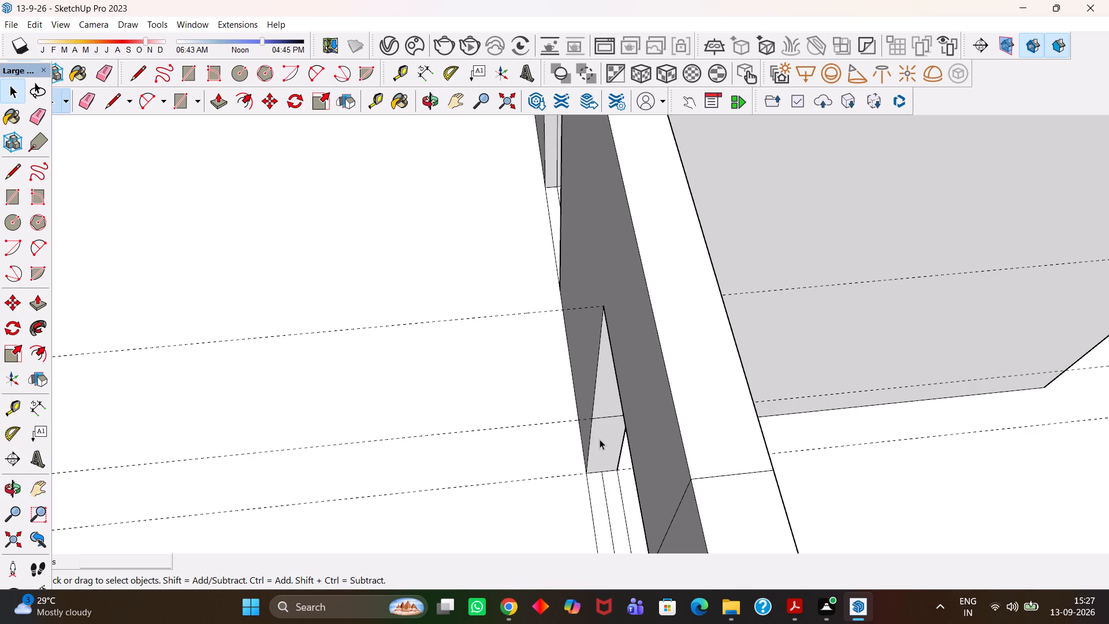
click(600, 439)
key(p)
click(600, 439)
click(709, 480)
Erase the base, sill and lintel guides running through the newly formed window.
key(h)
scroll(676, 469, down, 2)
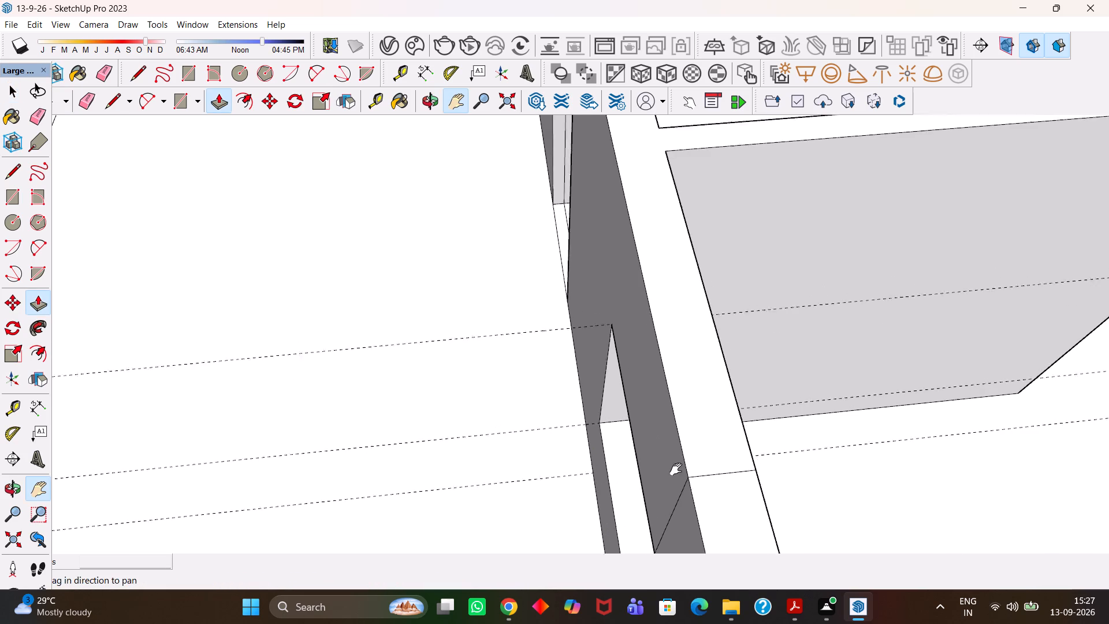
scroll(676, 469, down, 13)
key(h)
drag(689, 388, 643, 378)
drag(556, 407, 609, 391)
key(e)
drag(521, 358, 529, 391)
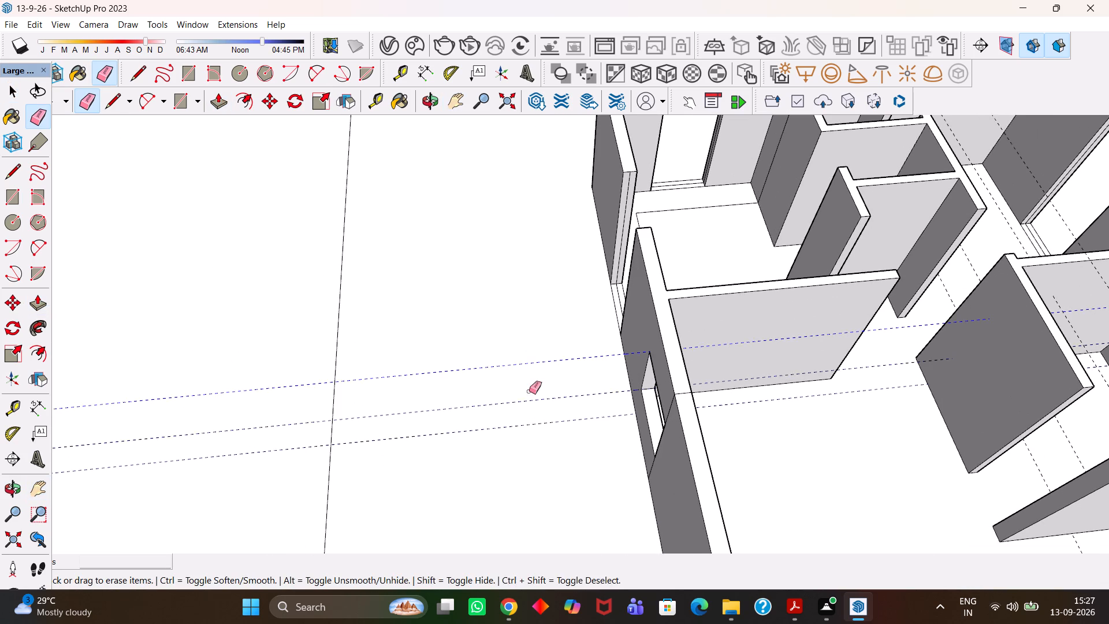
drag(529, 391, 536, 436)
Place a guide along the base of the wall end at the adjacent outer-wall gap and a sill guide 3' above it.
scroll(560, 428, down, 3)
middle_drag(531, 413, 517, 410)
scroll(517, 410, up, 3)
key(h)
scroll(517, 410, down, 4)
drag(868, 381, 691, 482)
scroll(555, 376, up, 2)
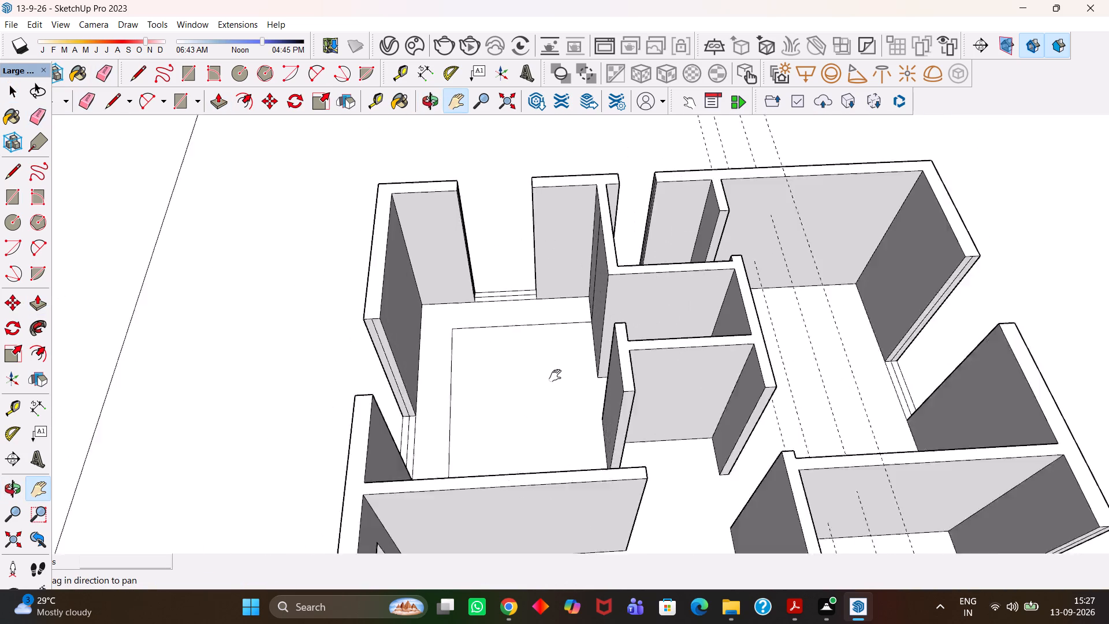
scroll(555, 376, up, 6)
key(h)
scroll(399, 370, down, 4)
drag(415, 359, 676, 353)
middle_drag(663, 373, 635, 422)
scroll(628, 419, up, 3)
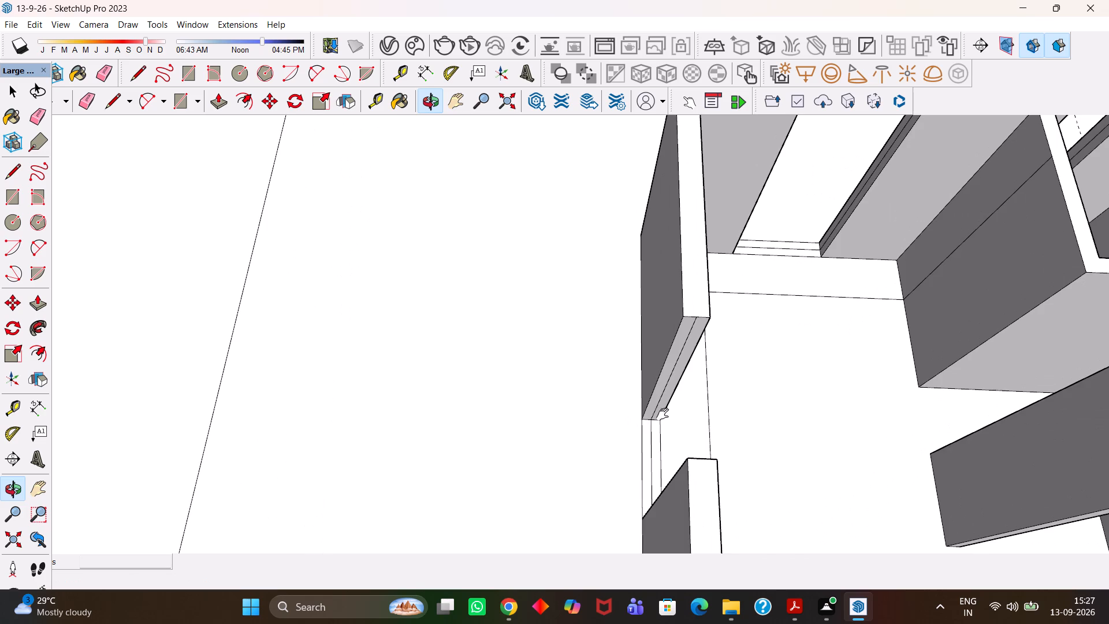
scroll(687, 407, up, 1)
drag(690, 406, 597, 418)
middle_drag(598, 423, 637, 400)
scroll(637, 400, up, 2)
key(h)
drag(598, 430, 747, 453)
scroll(727, 472, up, 2)
drag(731, 476, 691, 458)
scroll(682, 463, up, 4)
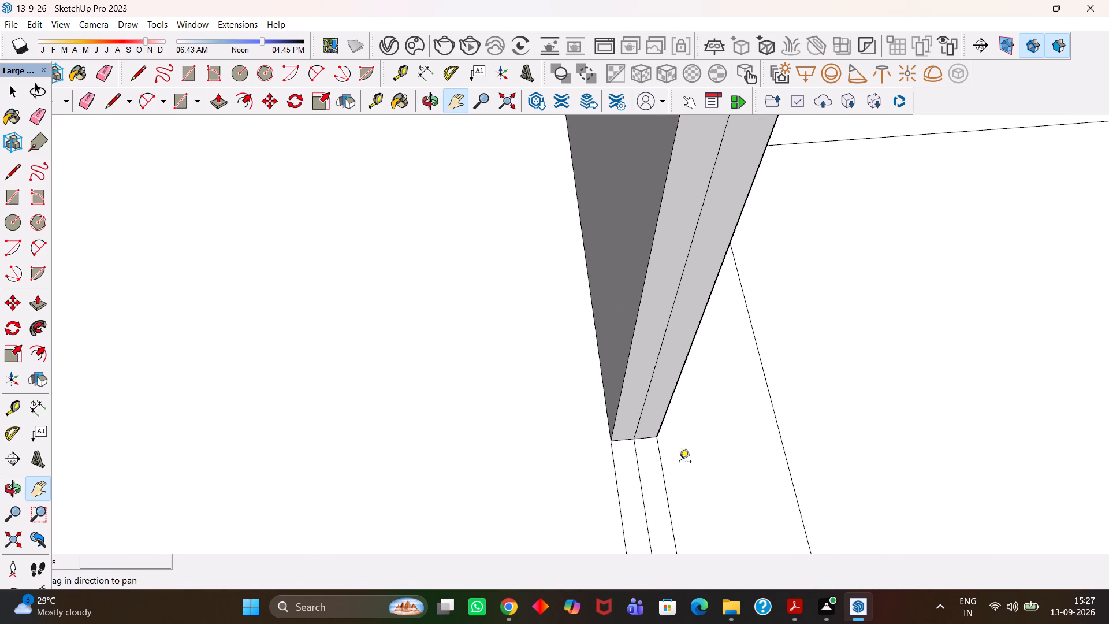
key(t)
double_click(647, 436)
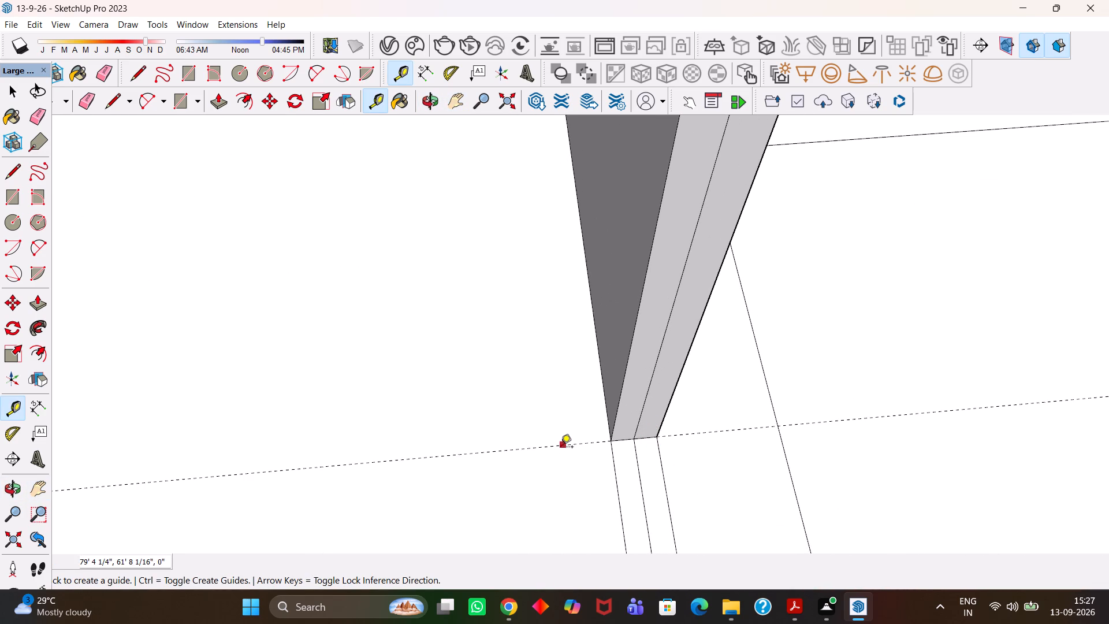
click(561, 448)
scroll(685, 381, down, 4)
middle_drag(684, 329, 628, 352)
scroll(628, 352, down, 3)
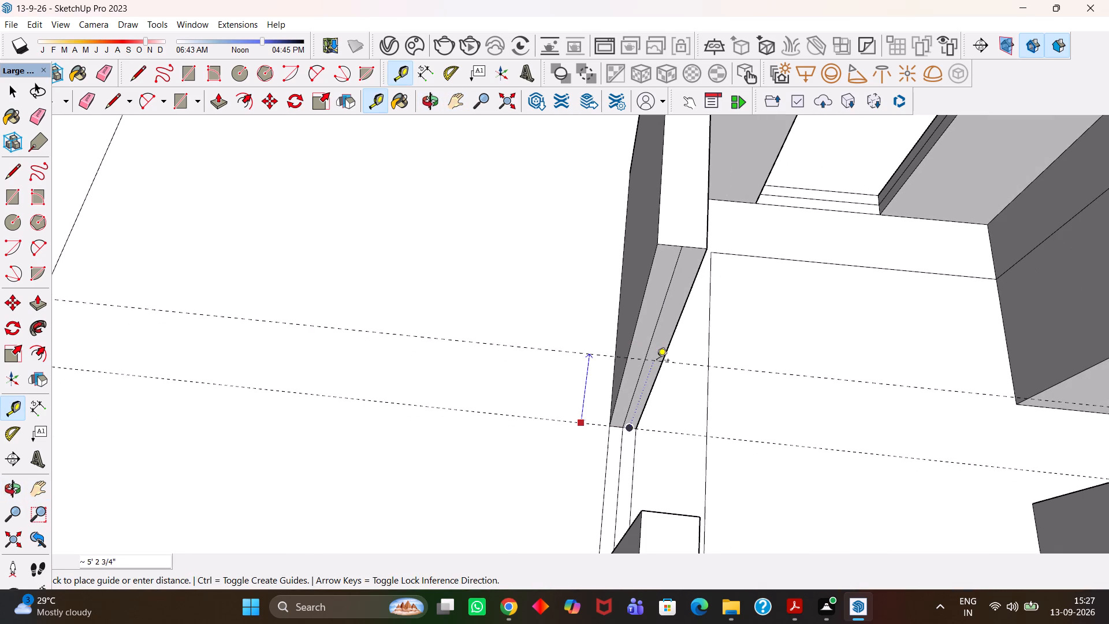
text(3')
key(Return)
Place a lintel guide 4' above the sill guide on this wall end.
scroll(624, 374, down, 2)
click(589, 388)
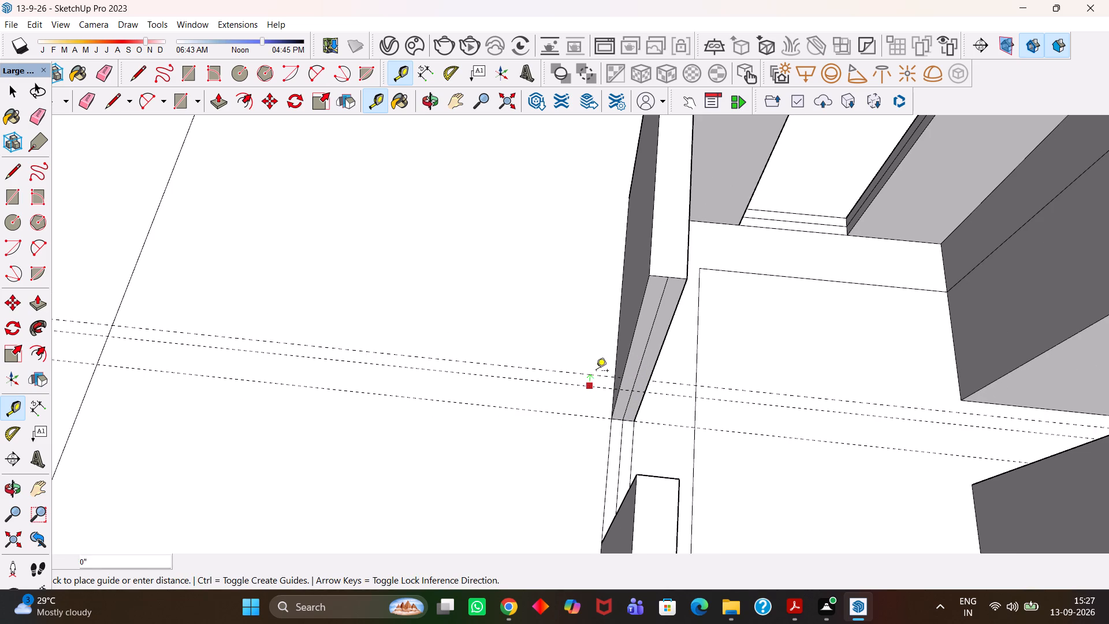
text(4')
key(Return)
Draw a 4' by 9" rectangle between the sill and lintel guides on this wall end face.
scroll(658, 362, up, 2)
middle_drag(656, 373, 674, 376)
scroll(674, 376, up, 1)
key(r)
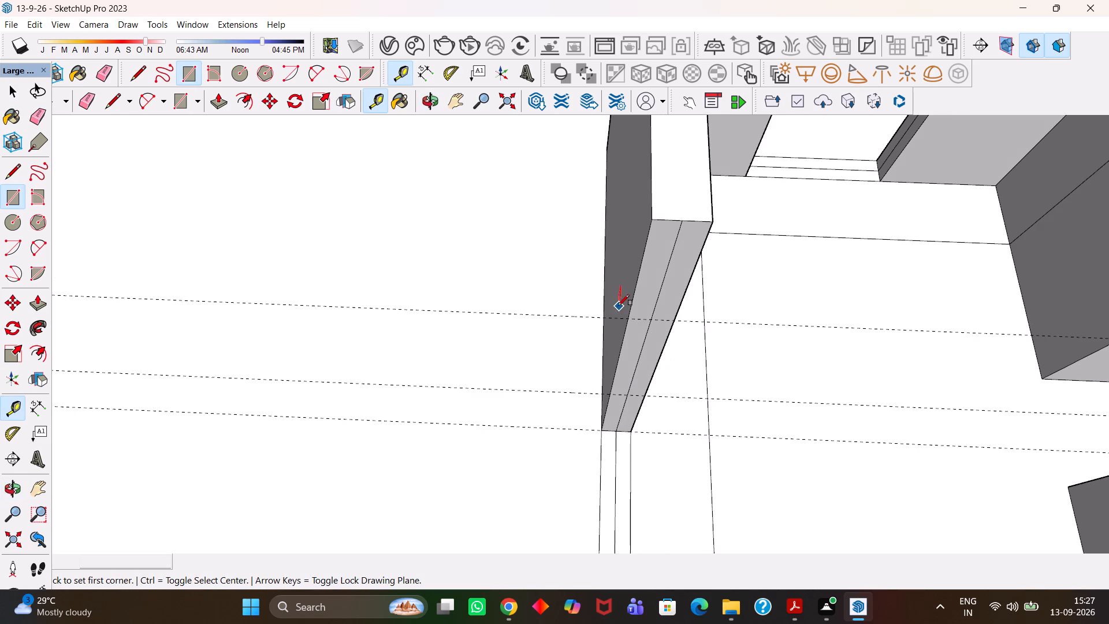
click(626, 318)
click(647, 394)
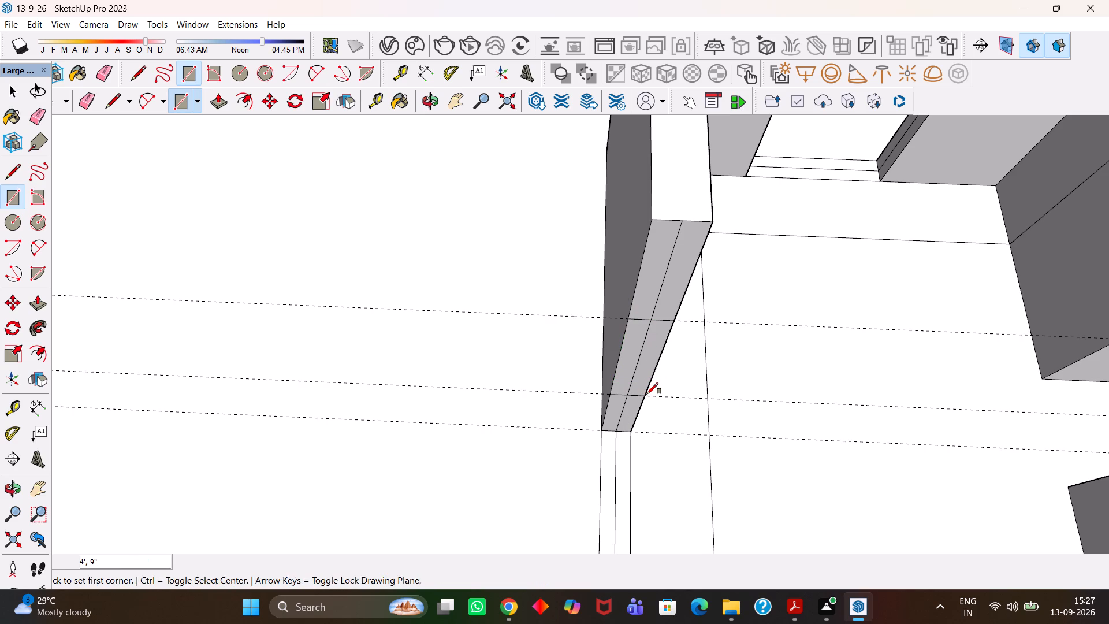
Erase the vertical centre line segments in the window, sill and lintel zones of this wall end face.
key(e)
drag(638, 377, 630, 367)
click(616, 424)
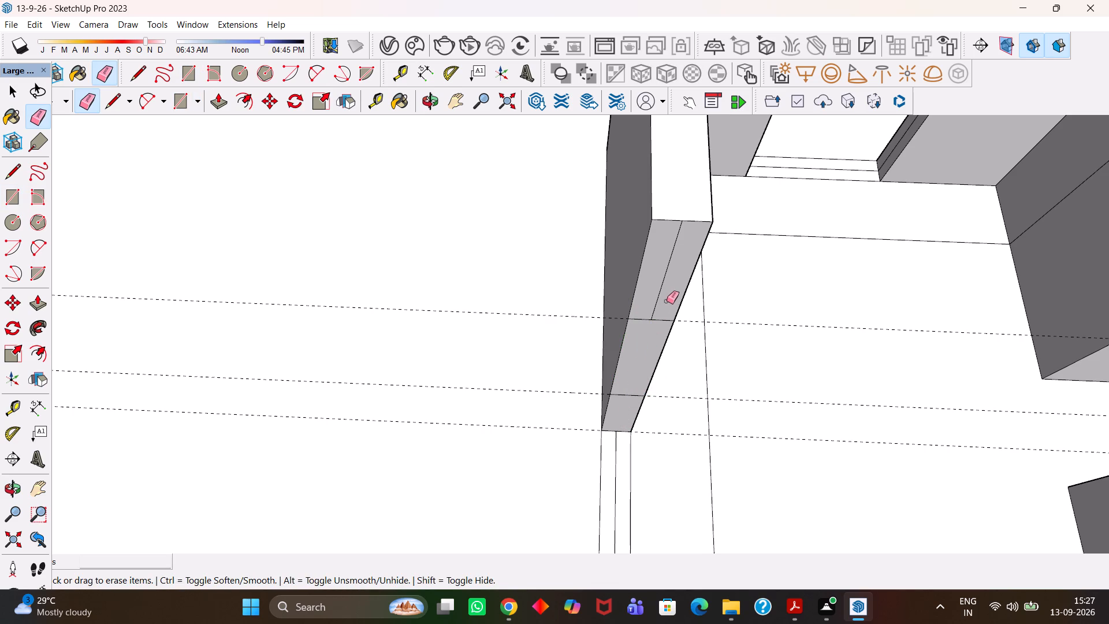
drag(667, 296, 653, 291)
Push/Pull this wall end's lower face across the gap to the opposite wall to form the sill.
key(space)
click(622, 420)
scroll(622, 420, down, 3)
key(p)
click(622, 420)
click(648, 497)
Push/Pull this wall end's upper face 4' across the gap to the opposite wall to form the lintel.
key(space)
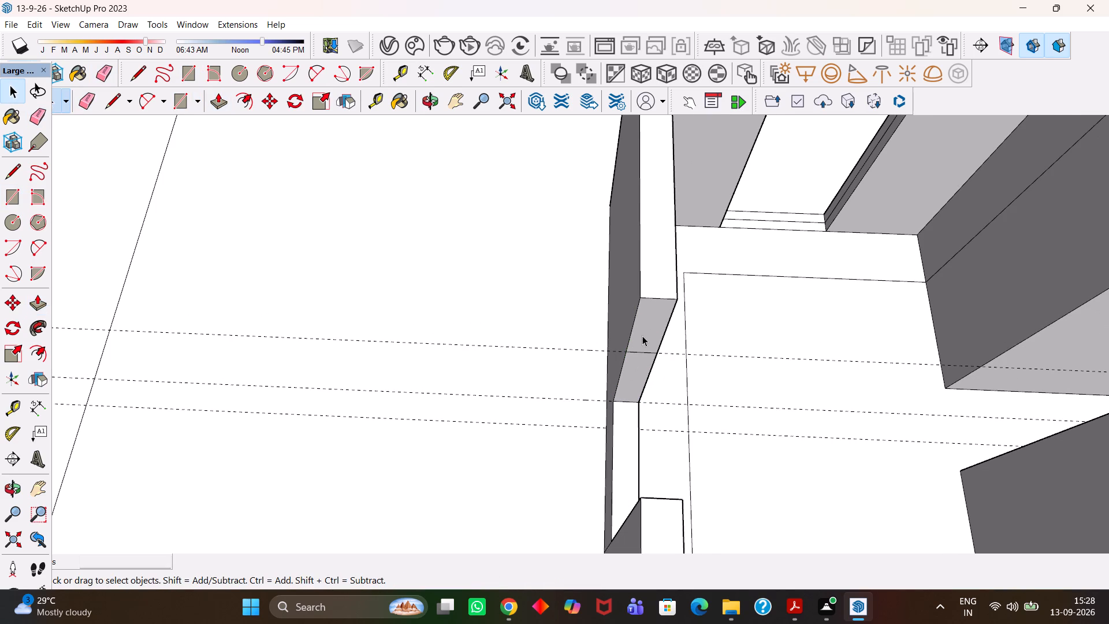
click(642, 336)
key(p)
click(642, 336)
click(658, 497)
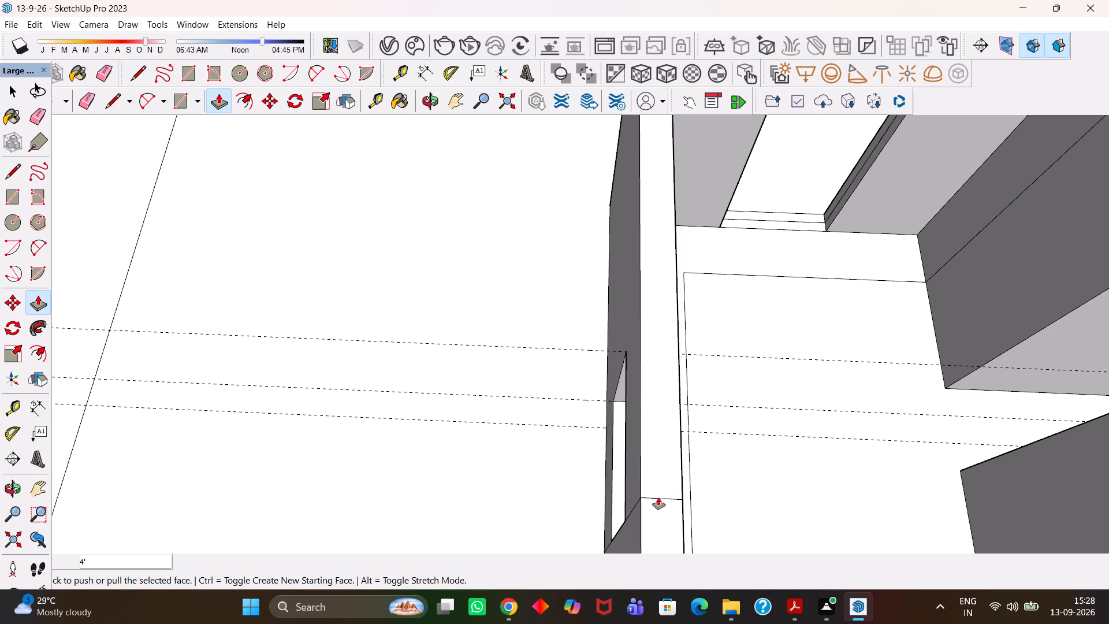
Erase the leftover seam lines around the new window on the wall's top, outer and inner faces.
scroll(652, 495, up, 2)
key(e)
drag(656, 495, 663, 508)
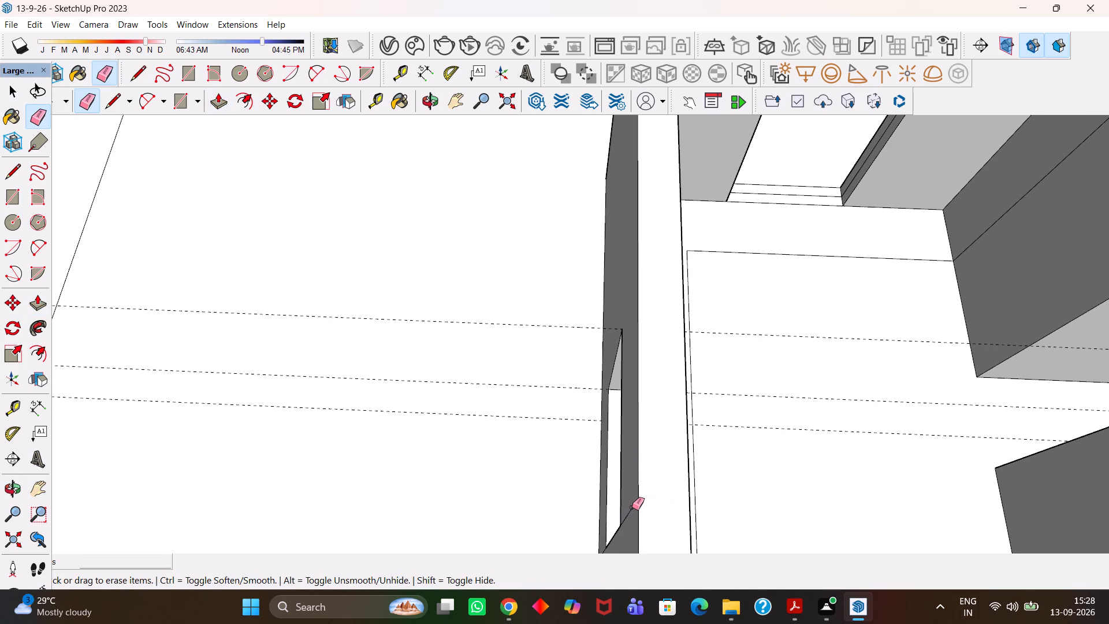
click(632, 507)
middle_drag(657, 511, 546, 462)
key(h)
middle_drag(585, 499, 499, 467)
drag(477, 436, 565, 383)
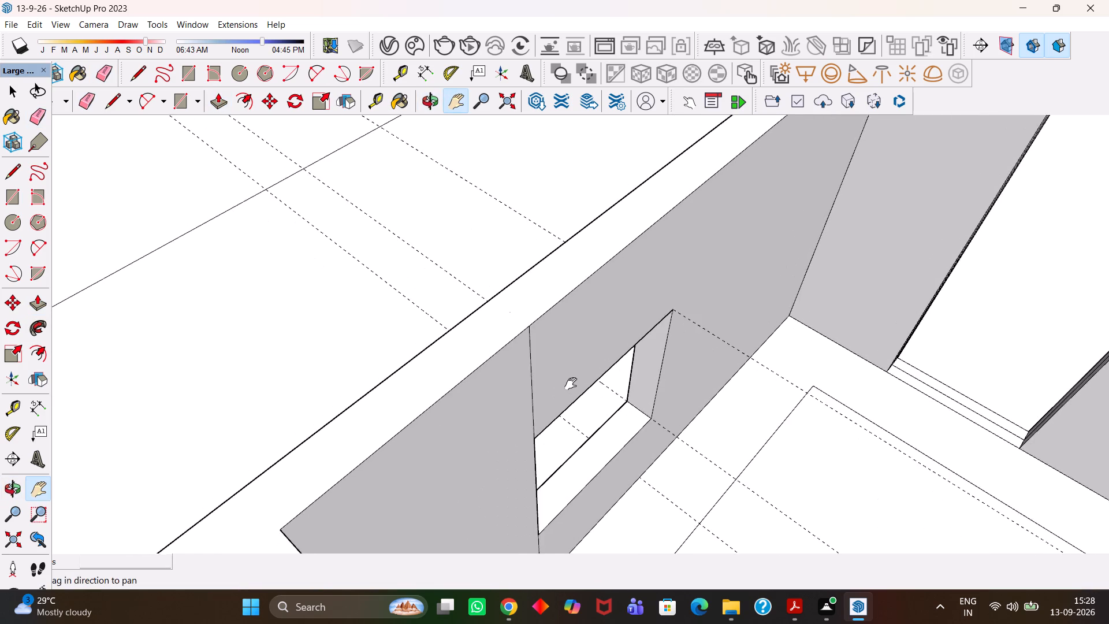
middle_drag(583, 407, 553, 410)
key(e)
drag(511, 402, 504, 403)
click(524, 544)
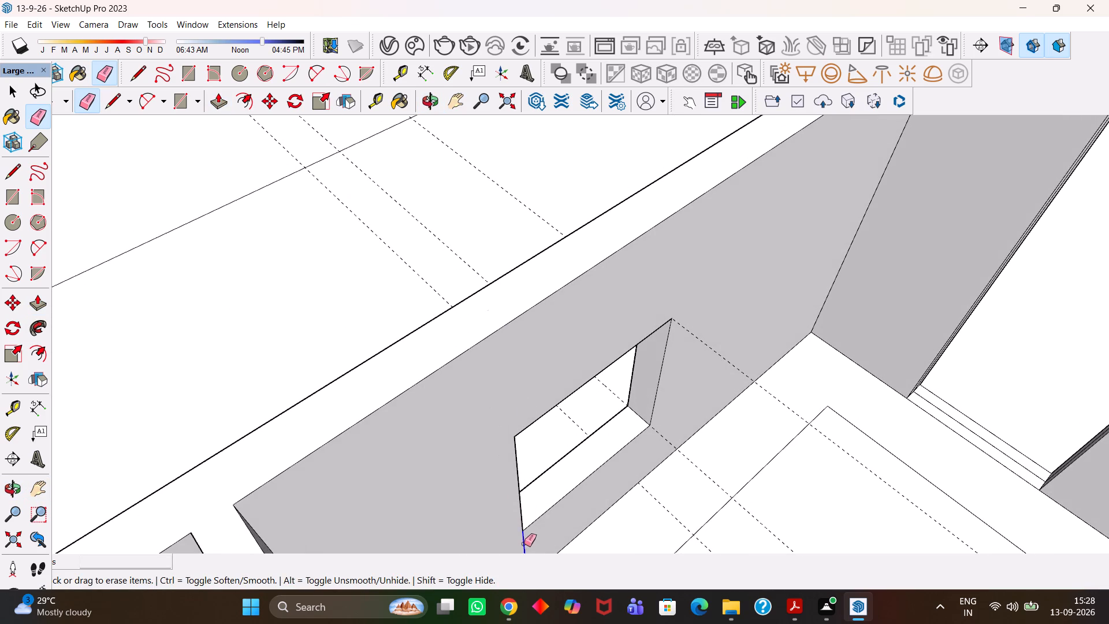
Erase the base, sill and lintel guides running through the newly formed window.
key(h)
scroll(623, 528, down, 9)
middle_drag(594, 438, 620, 442)
key(e)
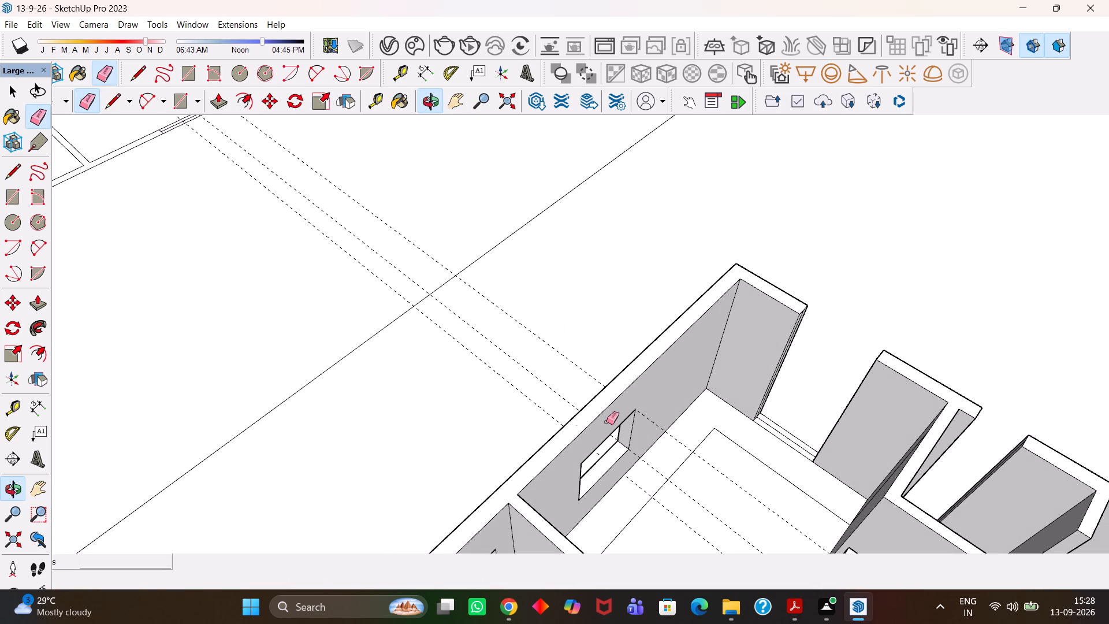
drag(546, 327, 482, 391)
At the gap near the corner of the adjoining outer wall, place a base guide at the wall end and a sill guide 3' above.
scroll(514, 366, down, 4)
middle_drag(508, 387, 582, 404)
scroll(577, 406, up, 2)
key(h)
drag(777, 365, 560, 413)
scroll(463, 366, up, 3)
key(h)
middle_drag(481, 389, 708, 437)
scroll(494, 397, up, 2)
middle_drag(541, 377, 716, 403)
key(h)
middle_drag(522, 391, 668, 411)
scroll(668, 411, down, 2)
key(h)
drag(652, 353, 570, 450)
scroll(494, 463, up, 2)
scroll(500, 463, down, 4)
drag(601, 460, 645, 351)
scroll(560, 356, up, 1)
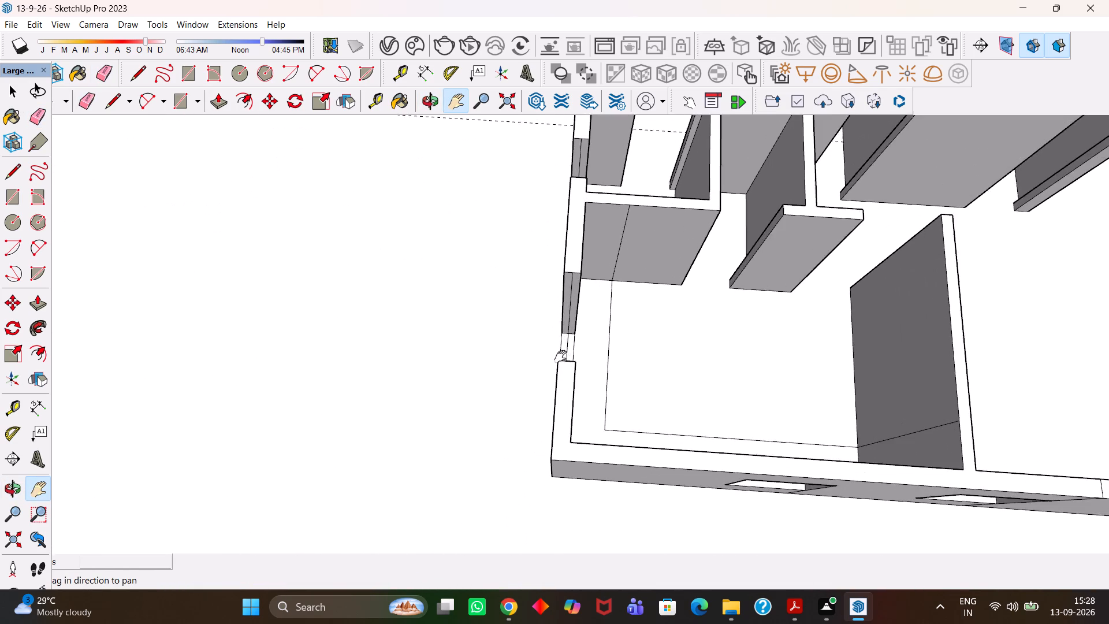
scroll(560, 356, up, 3)
middle_drag(559, 372, 611, 354)
drag(605, 333, 615, 425)
scroll(551, 439, up, 4)
scroll(551, 439, down, 1)
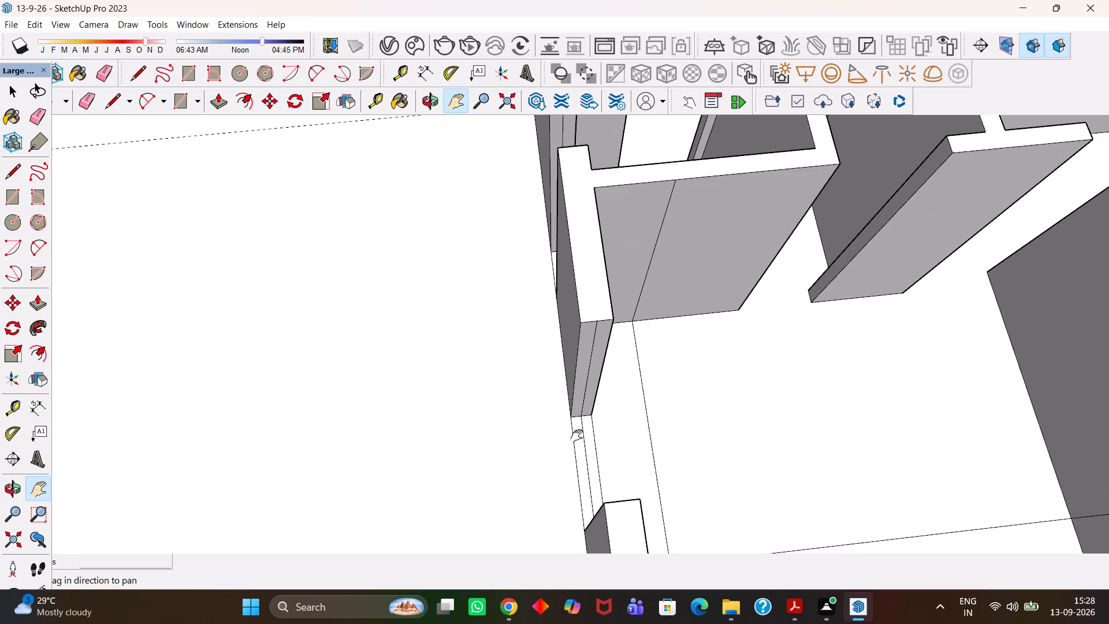
scroll(578, 436, up, 3)
middle_click(579, 436)
key(t)
scroll(579, 426, up, 3)
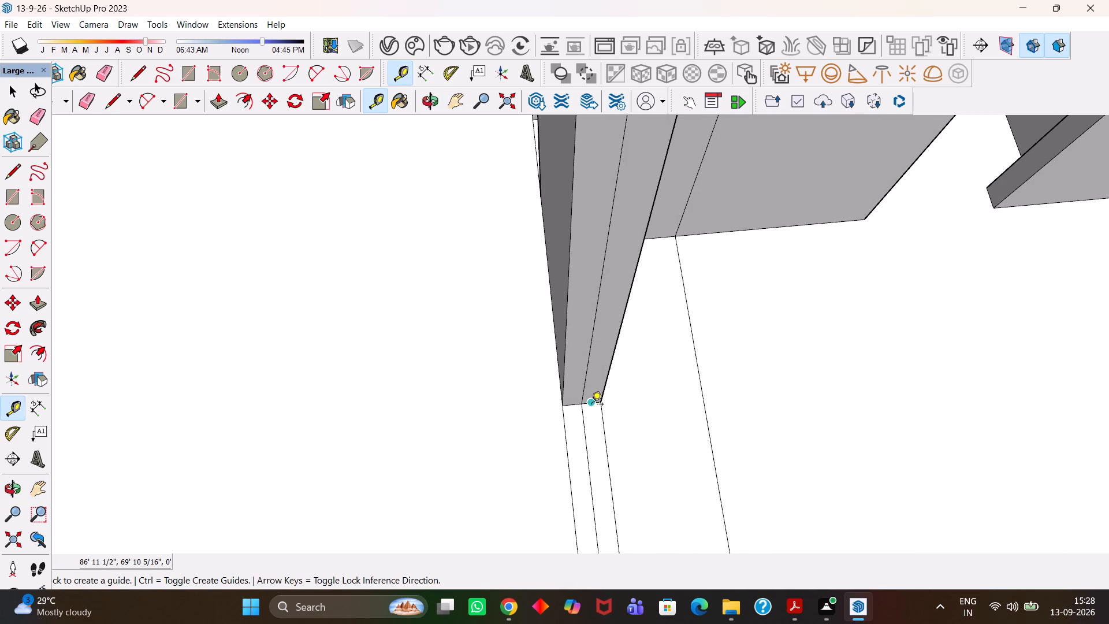
double_click(591, 405)
click(628, 399)
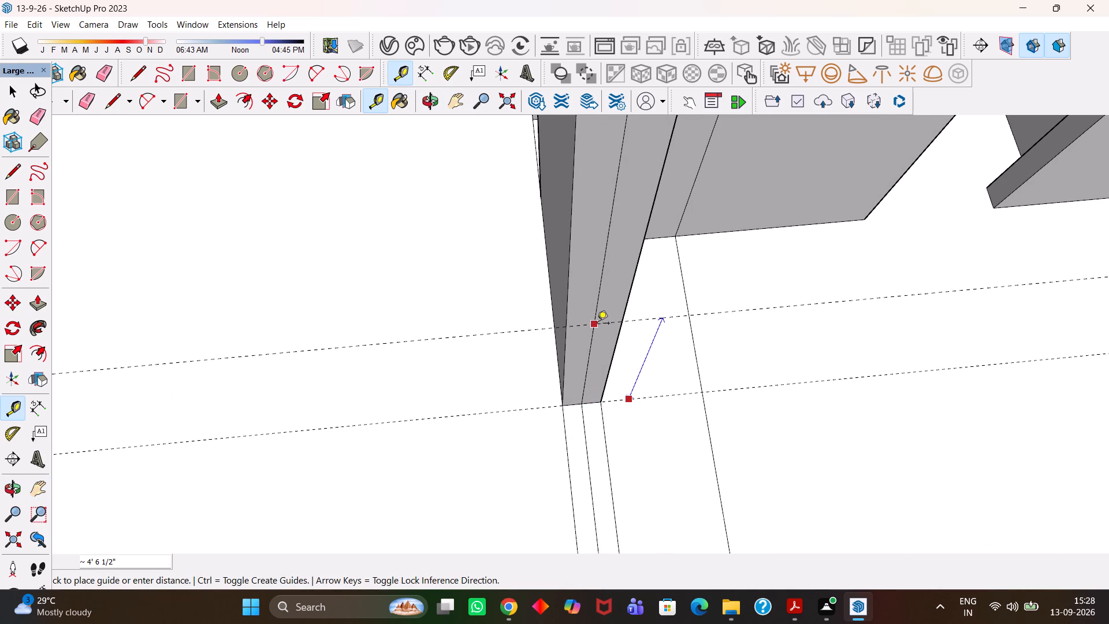
text(3')
key(Return)
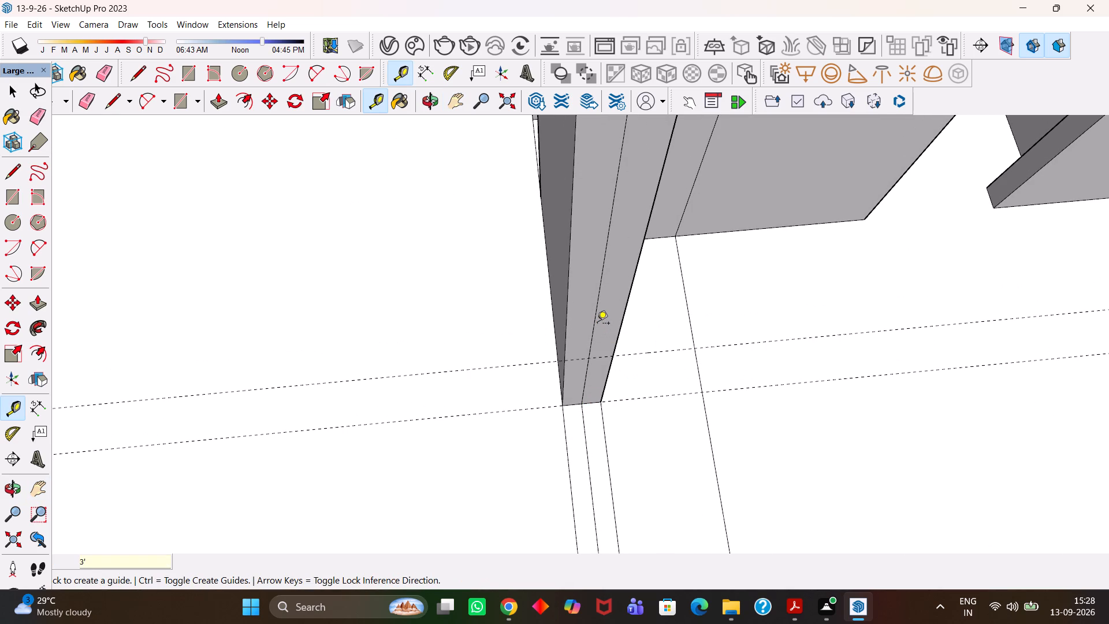
Place a lintel guide 4' above the sill guide at this corner-room gap.
scroll(600, 326, down, 3)
key(h)
drag(591, 315, 613, 350)
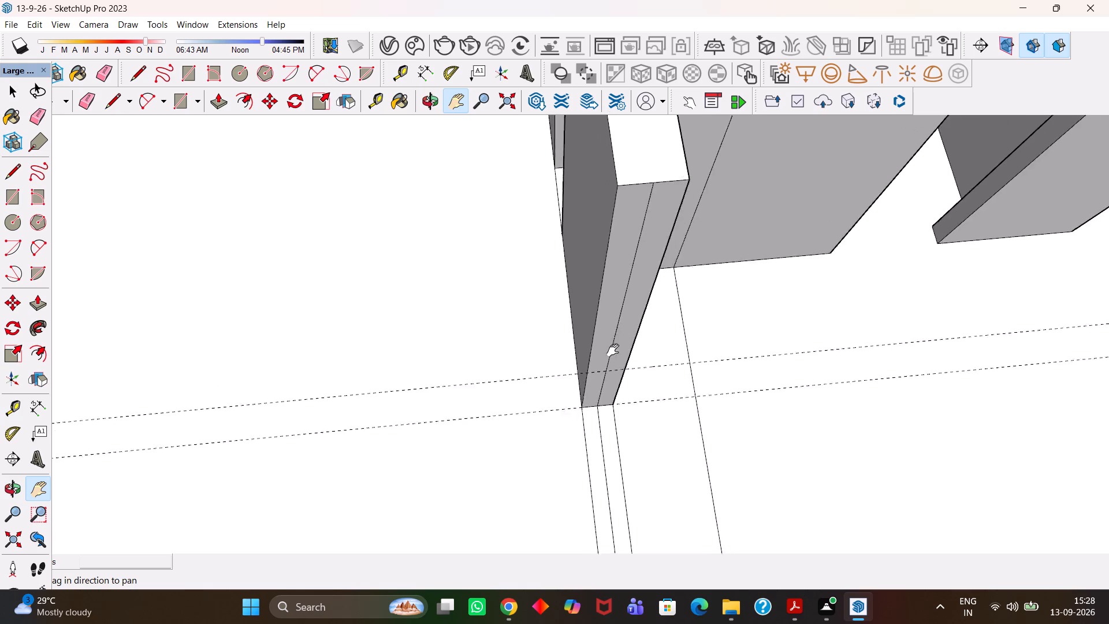
drag(613, 350, 600, 383)
scroll(619, 401, up, 1)
key(t)
click(639, 410)
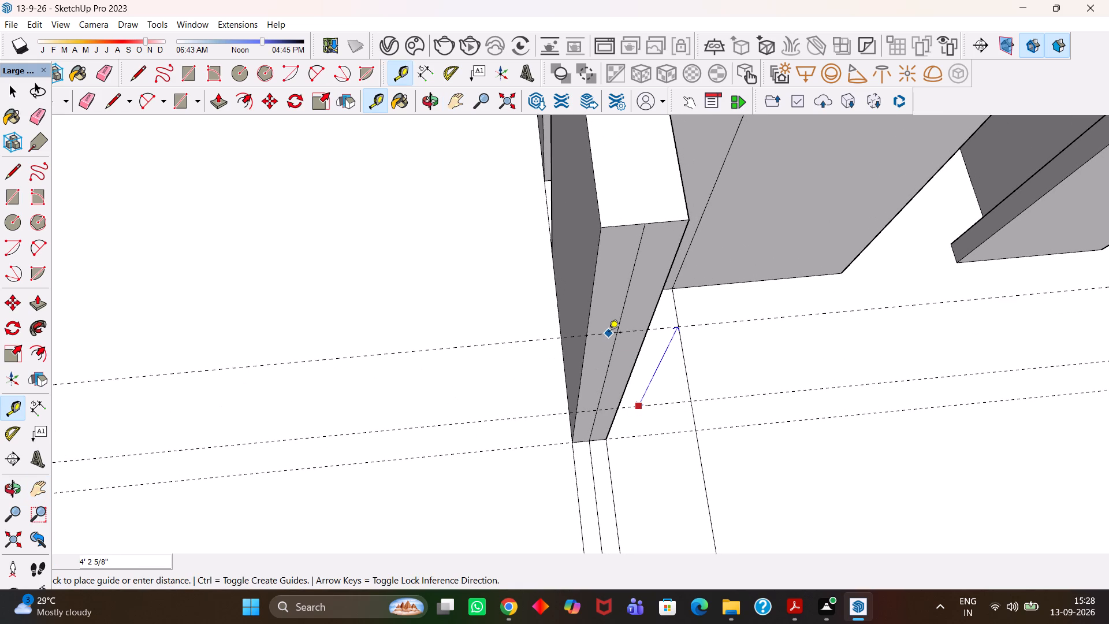
text(4')
key(Return)
Draw a rectangle across this wall end face between the sill and lintel guides.
scroll(579, 362, up, 3)
key(r)
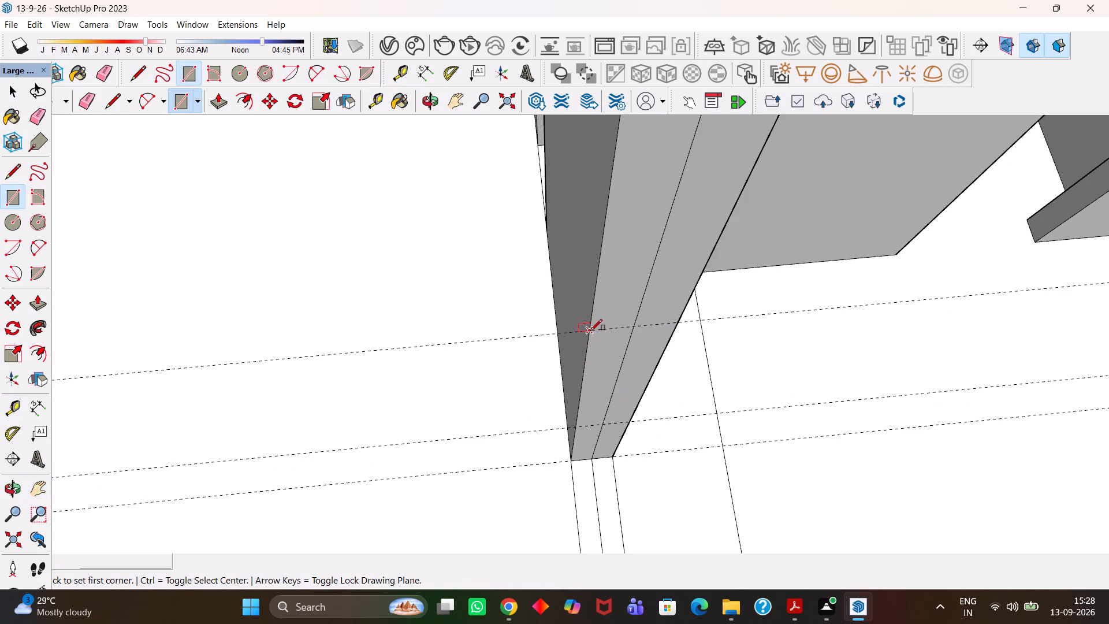
click(590, 330)
click(631, 420)
Erase the vertical centre line segments in the window, lintel and sill zones of this wall end face.
scroll(625, 419, down, 3)
key(e)
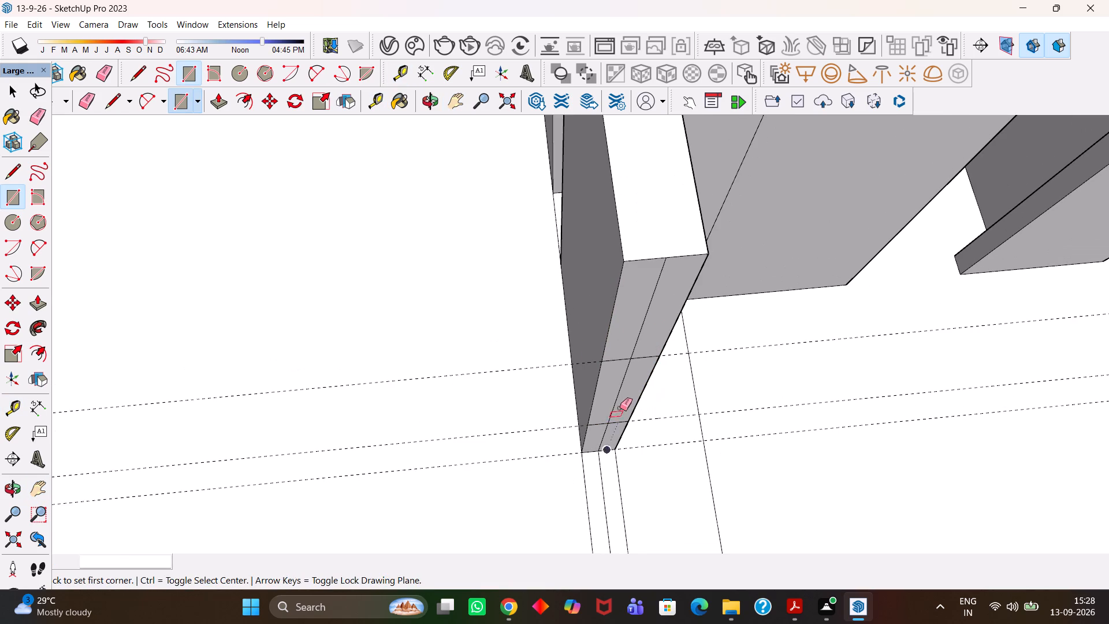
drag(619, 400, 609, 396)
click(638, 325)
click(604, 440)
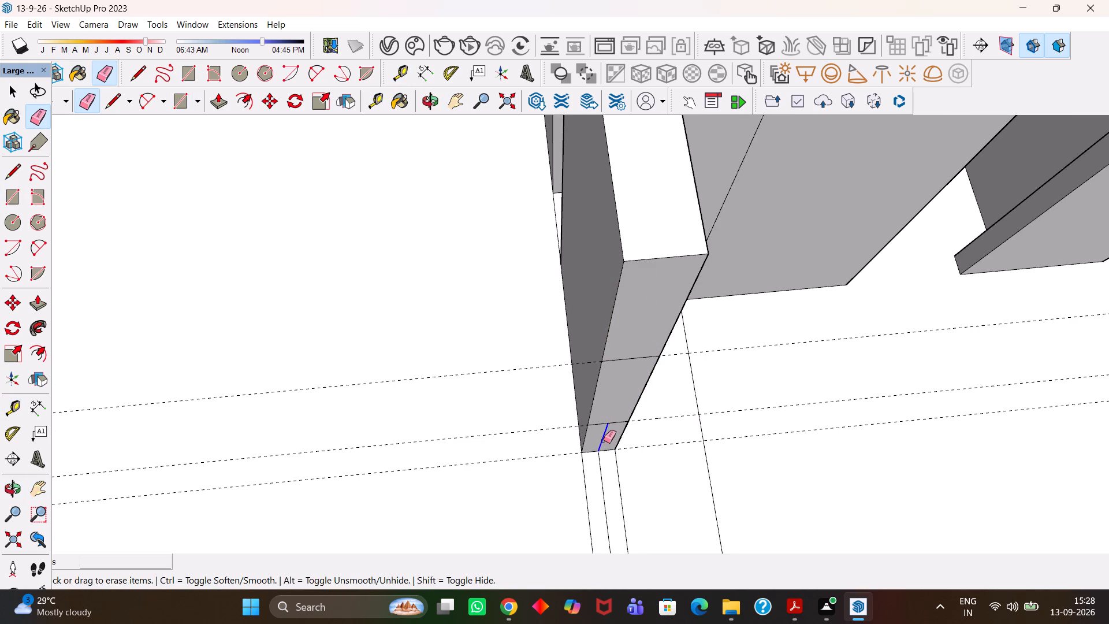
Push/Pull this wall end's lower face 4' across the gap to the opposite wall to form the sill.
key(space)
click(602, 439)
key(p)
click(602, 439)
scroll(634, 492, down, 8)
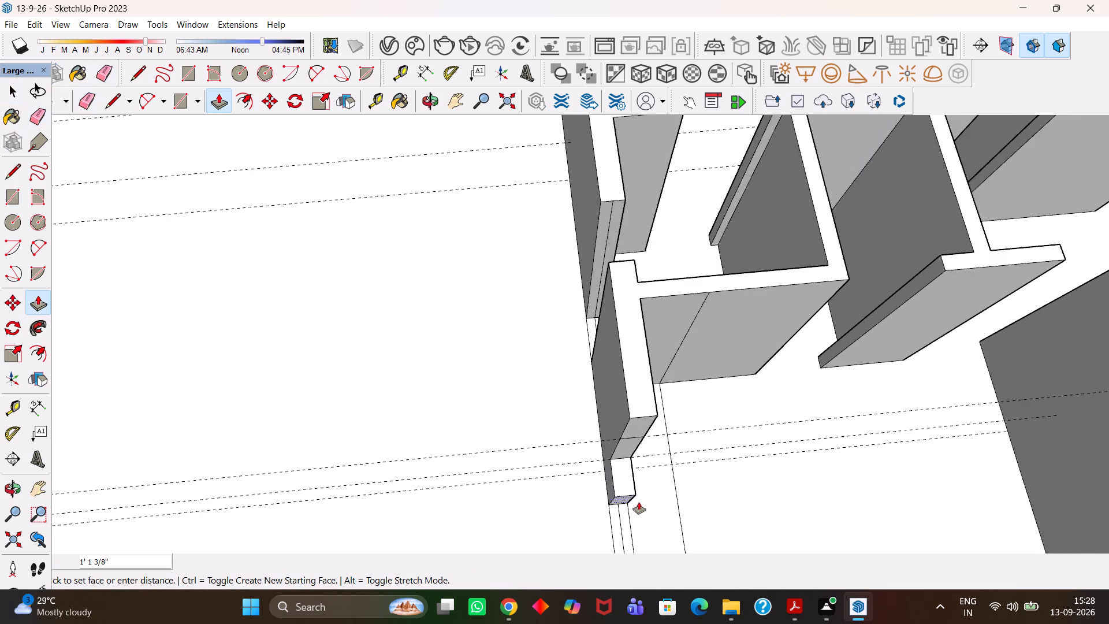
scroll(639, 502, down, 3)
key(h)
drag(645, 504, 596, 424)
scroll(613, 455, up, 2)
key(Escape)
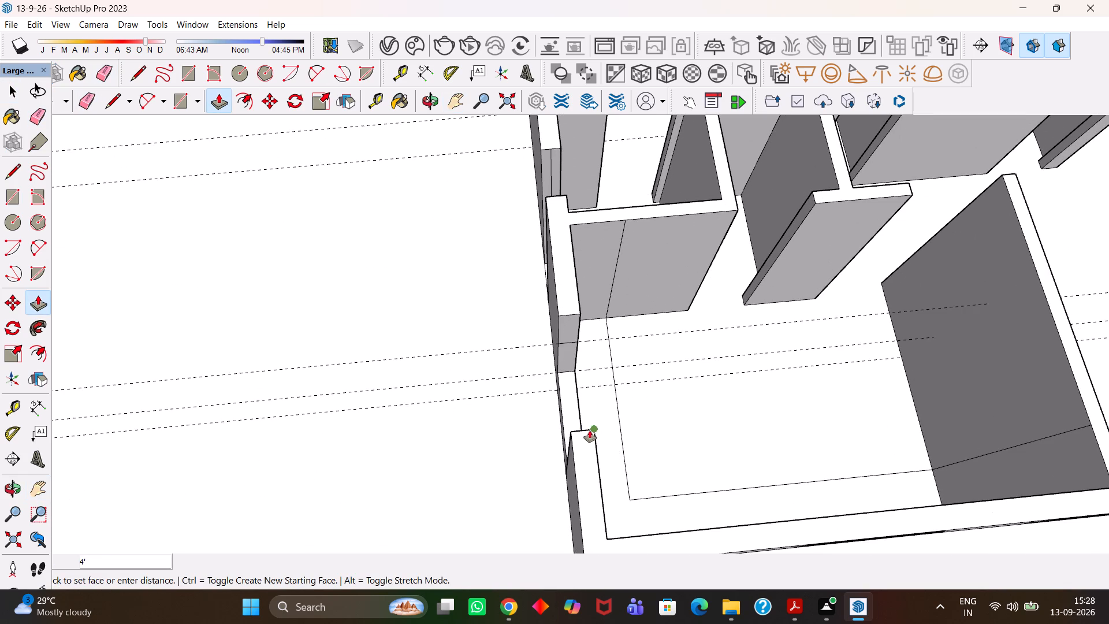
click(590, 430)
Push/Pull this wall end's upper face across the gap to the opposite wall to form the lintel.
key(space)
scroll(572, 384, up, 1)
click(565, 322)
key(p)
click(565, 322)
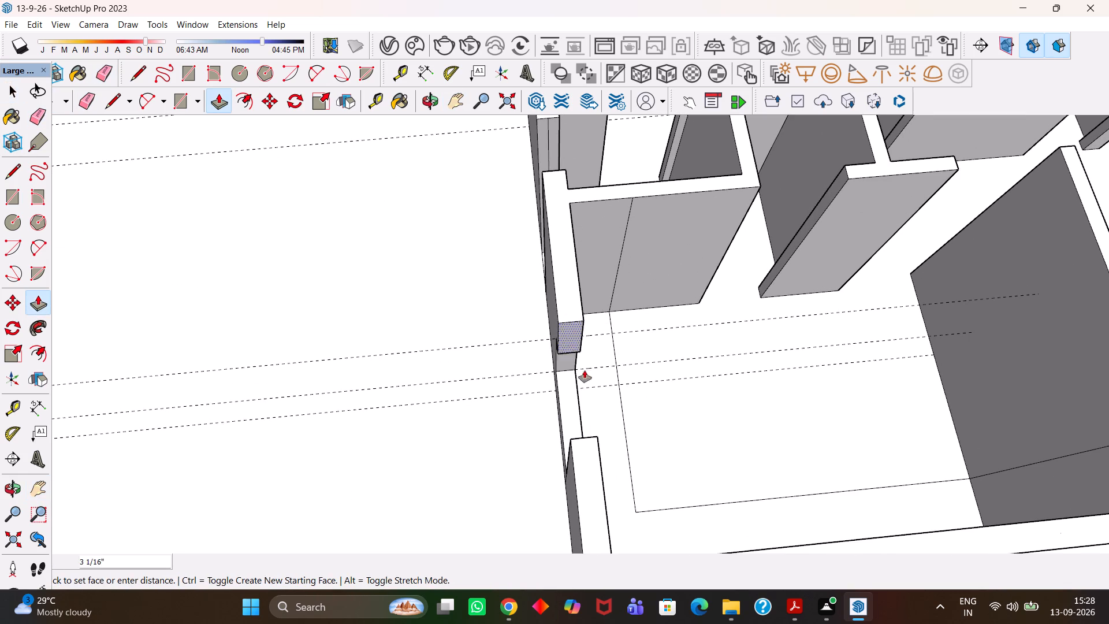
click(596, 438)
Erase the leftover seam lines around this window on the wall's top, outer and inner faces.
scroll(595, 437, up, 3)
key(e)
drag(587, 433, 585, 449)
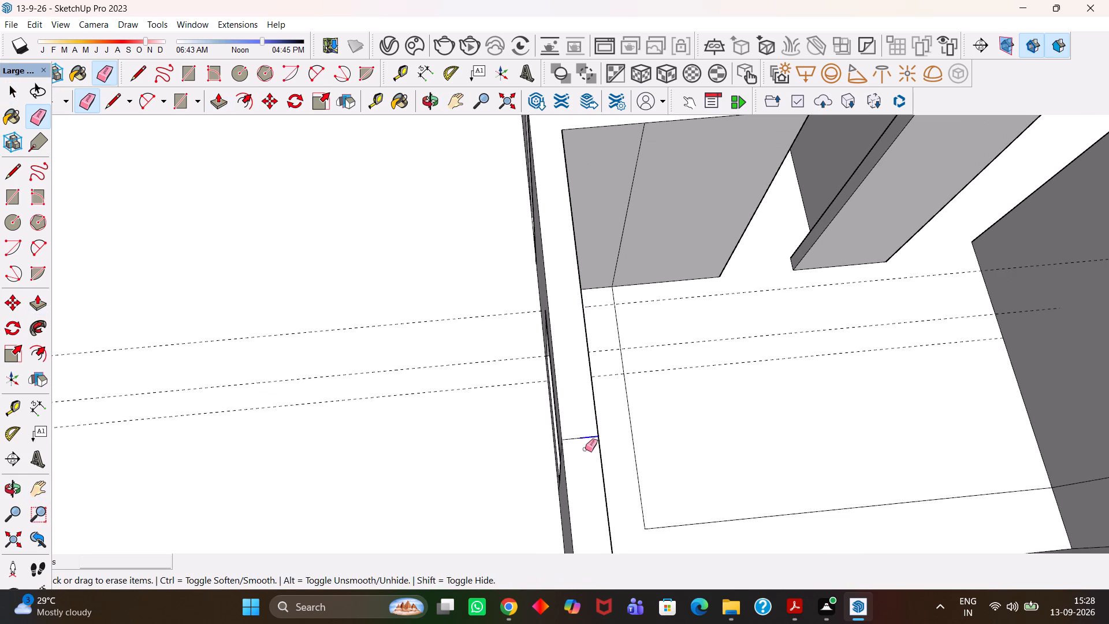
drag(585, 449, 585, 448)
middle_drag(572, 460, 657, 435)
drag(641, 395, 632, 386)
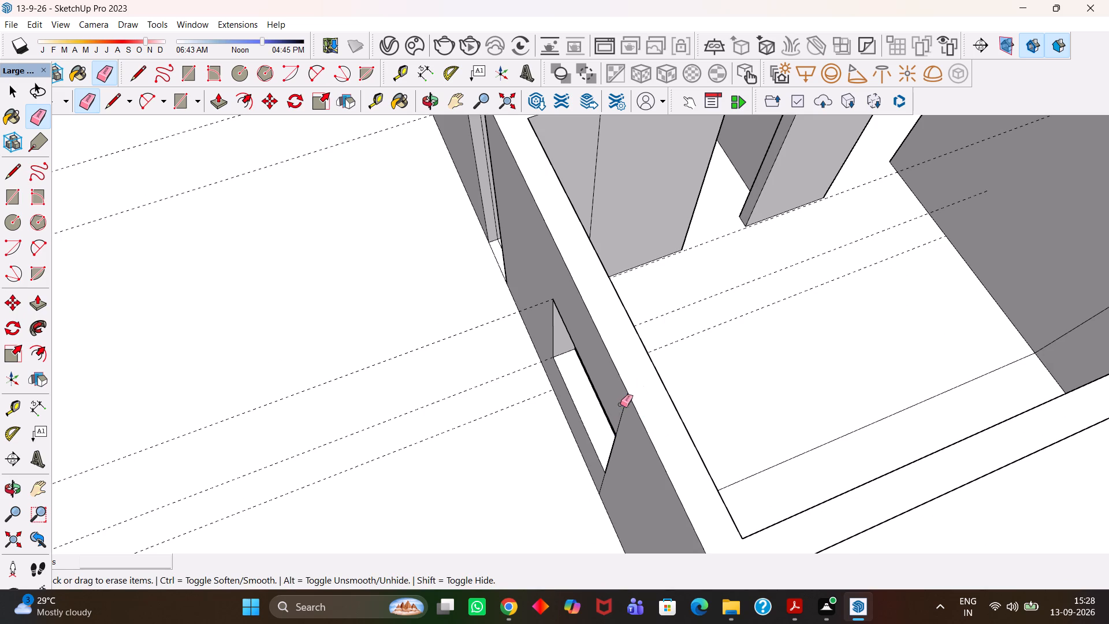
click(622, 404)
drag(607, 477, 601, 477)
middle_drag(650, 458, 386, 452)
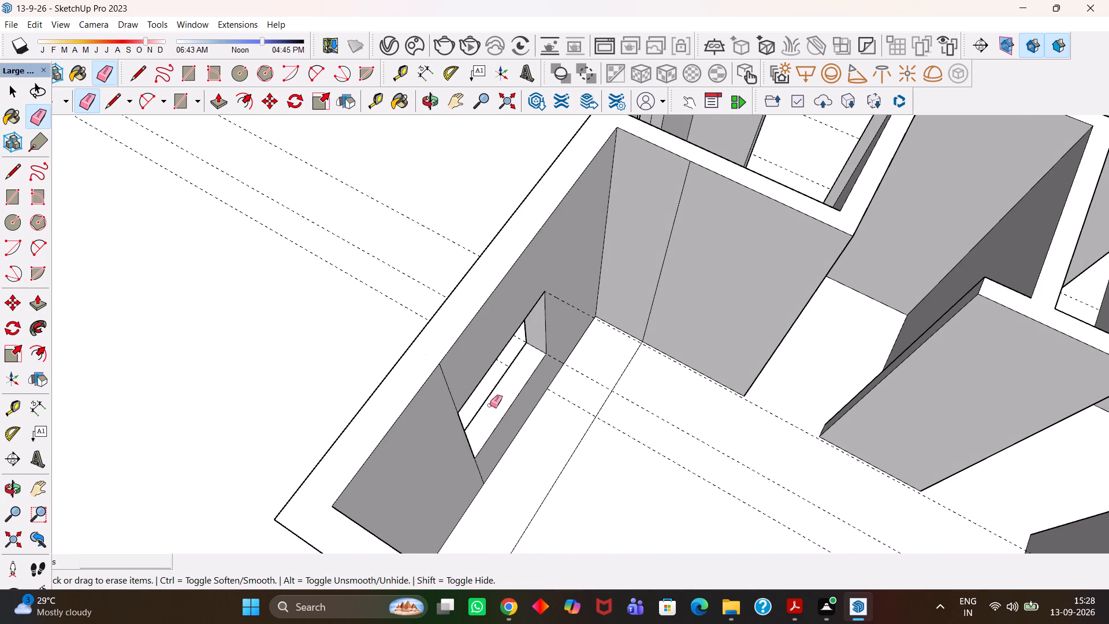
drag(468, 388, 441, 404)
drag(472, 466, 482, 466)
scroll(482, 470, down, 6)
key(h)
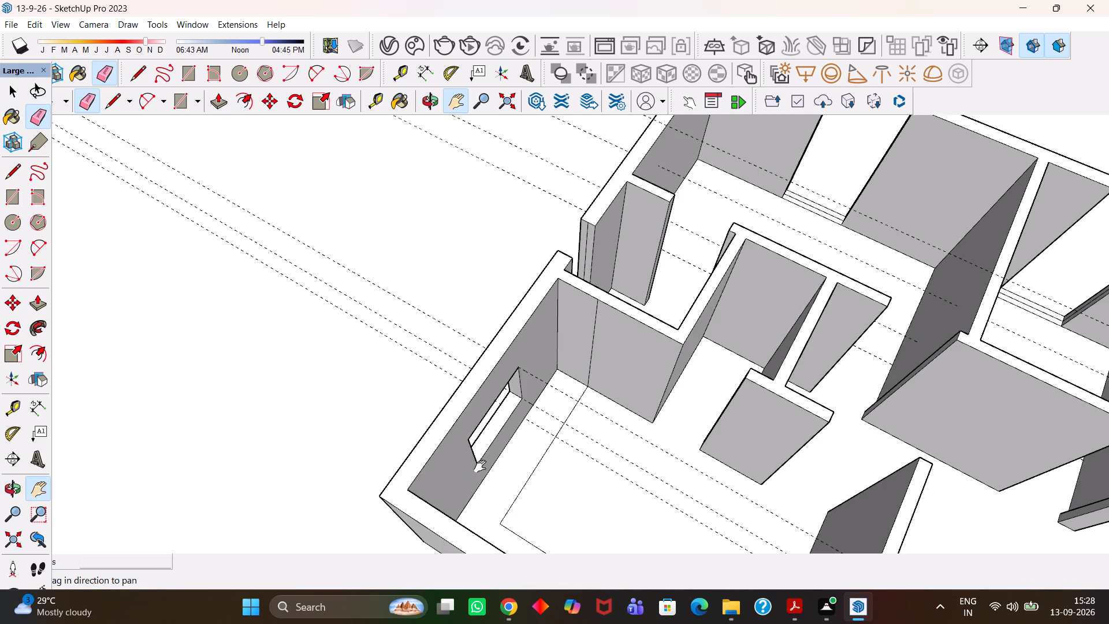
Place a guide along the bottom edge of the wall's end face at the remaining gap in the outer wall.
scroll(480, 466, down, 3)
drag(565, 398, 535, 495)
scroll(456, 382, up, 5)
middle_drag(558, 440, 680, 463)
scroll(635, 461, up, 2)
middle_click(687, 462)
key(h)
scroll(605, 440, up, 3)
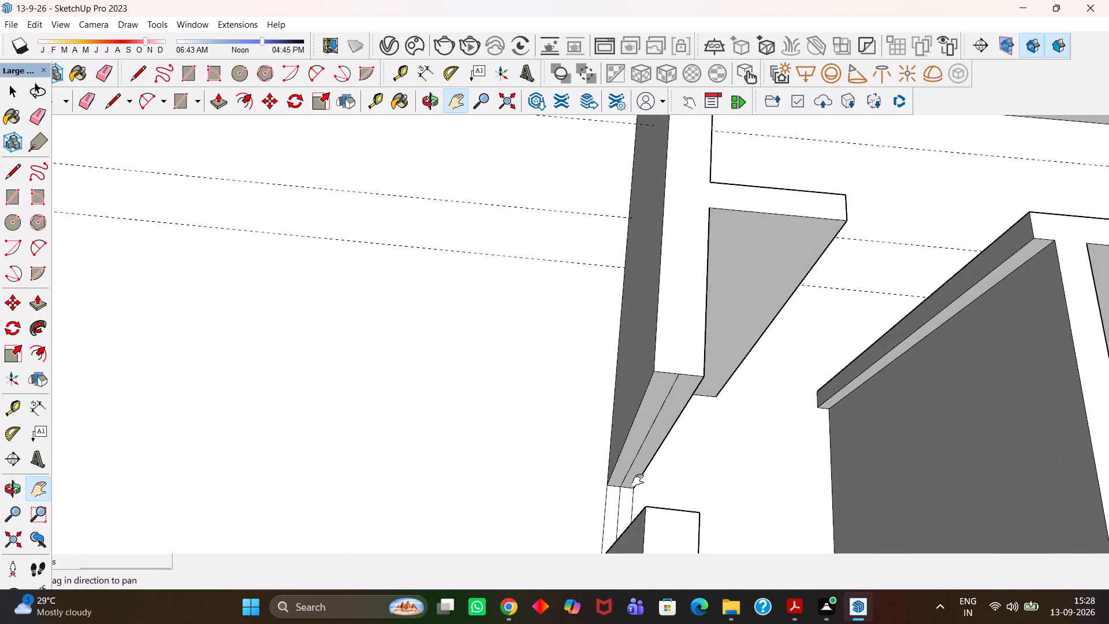
middle_drag(648, 484, 693, 505)
scroll(693, 505, up, 1)
drag(627, 456, 615, 451)
scroll(623, 478, up, 2)
key(t)
double_click(621, 448)
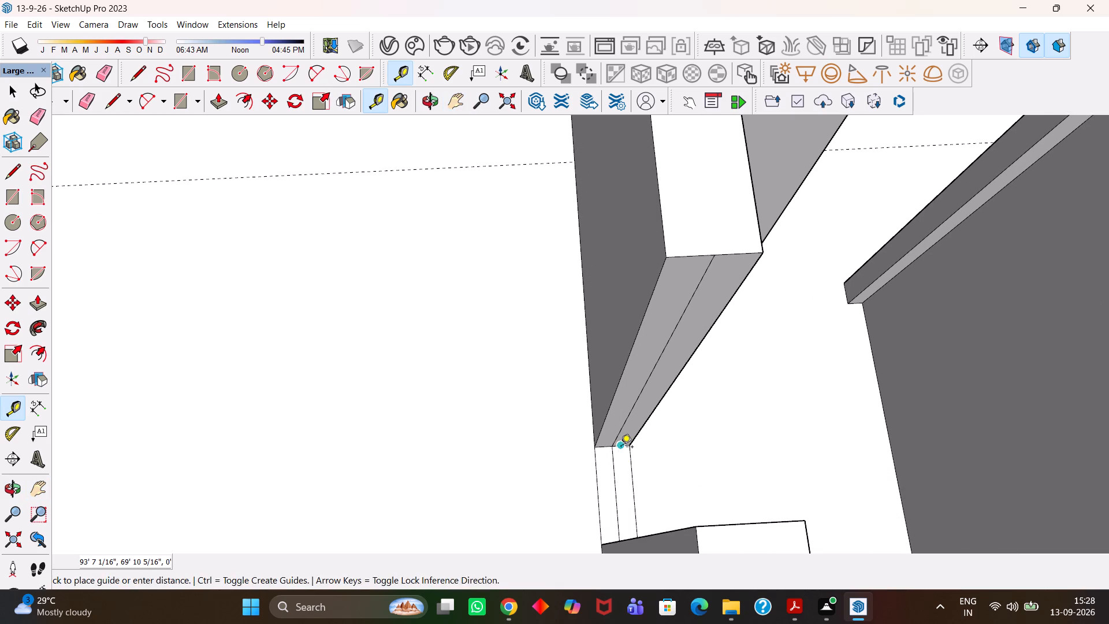
click(624, 446)
click(667, 441)
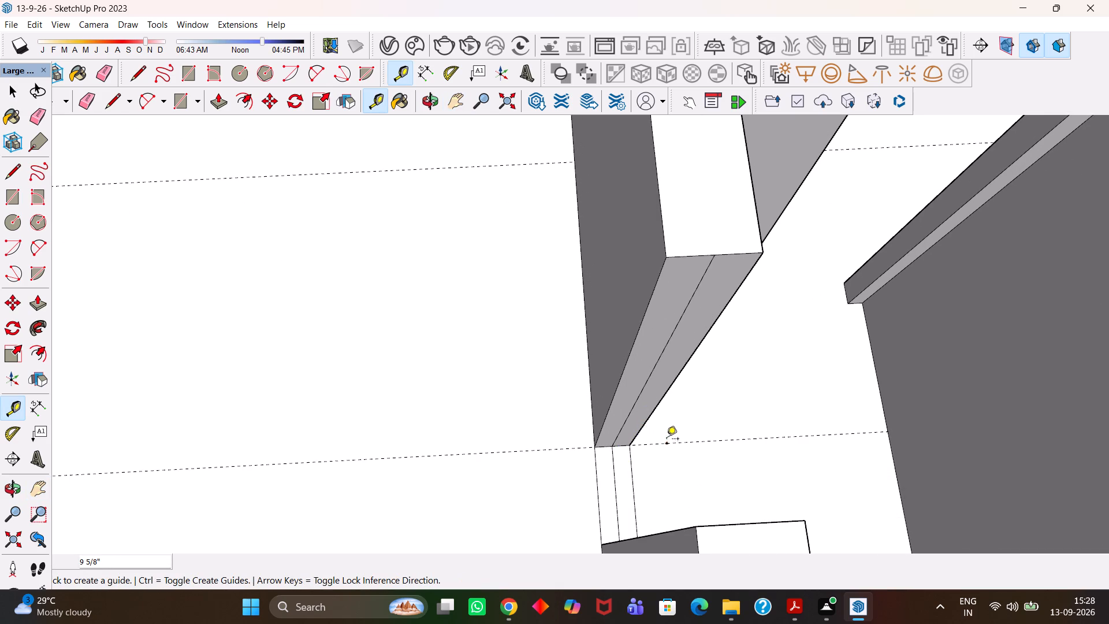
scroll(607, 455, up, 4)
key(ctrl+z)
ctrl+scroll(619, 459, up, 3)
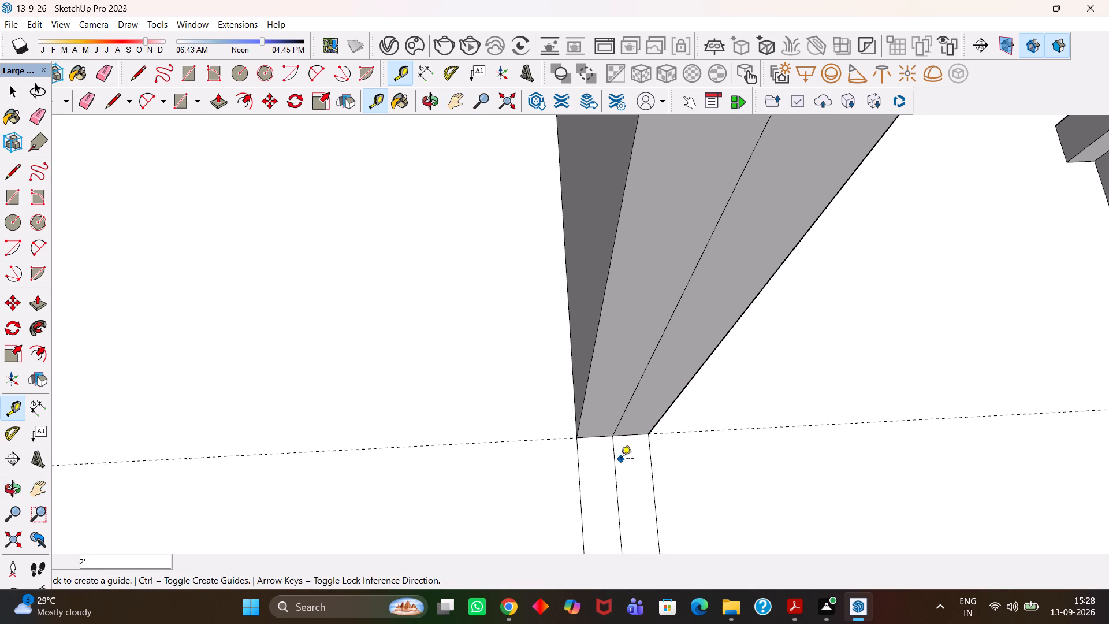
Add a sill guide 3' above the base guide and a window-head guide 4' above the sill guide.
ctrl+scroll(621, 459, up, 1)
click(594, 437)
text(3')
key(Return)
key(h)
scroll(608, 374, down, 4)
drag(614, 340, 572, 376)
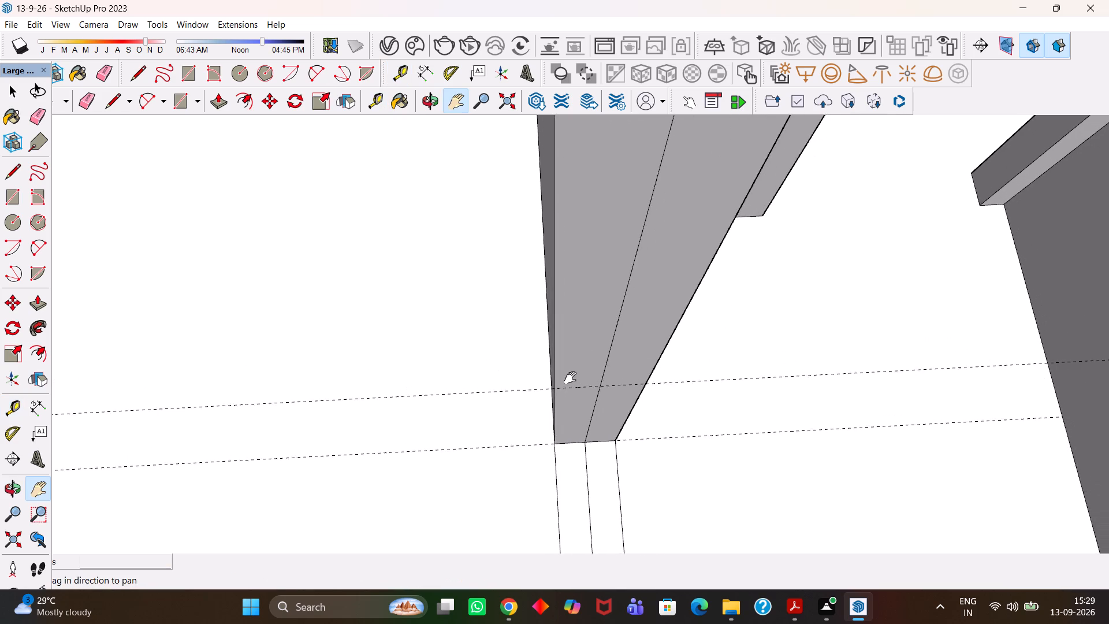
scroll(570, 379, down, 4)
key(t)
click(602, 380)
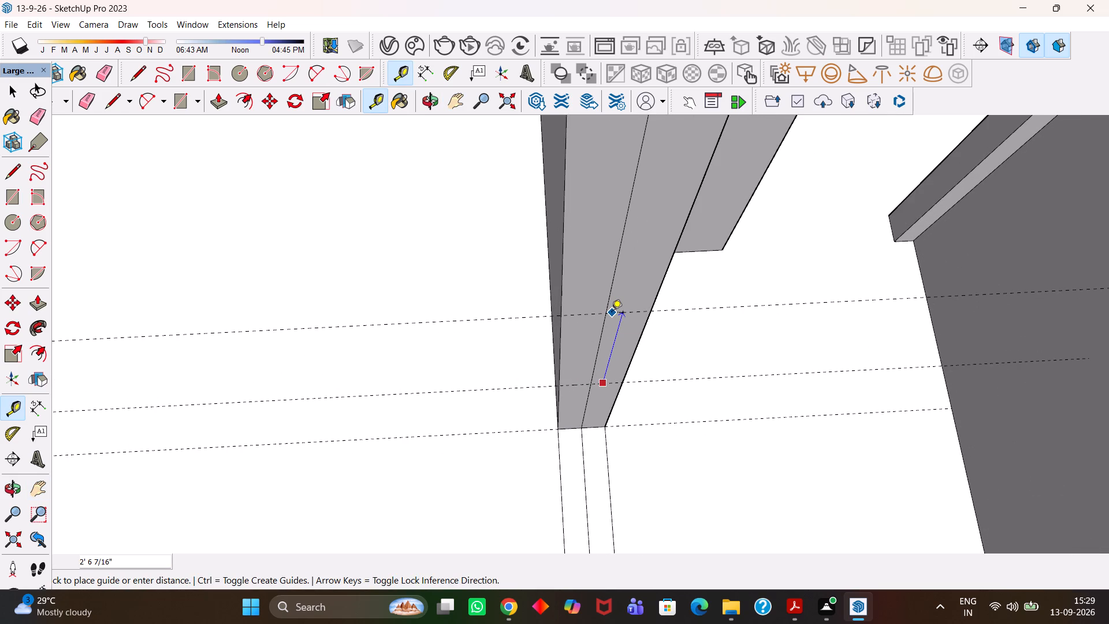
text(4')
key(Return)
Draw a 4' by 9" rectangle on the wall end face between the sill and head guides.
key(h)
scroll(612, 313, down, 4)
drag(612, 279, 588, 361)
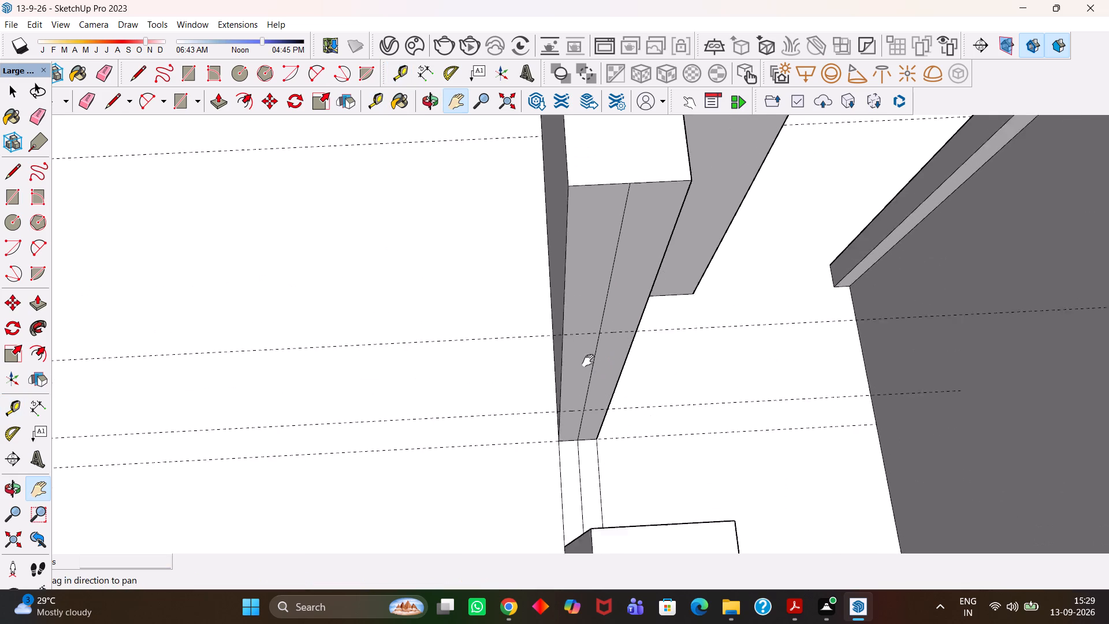
drag(588, 361, 587, 382)
scroll(582, 382, down, 4)
scroll(571, 386, up, 6)
key(r)
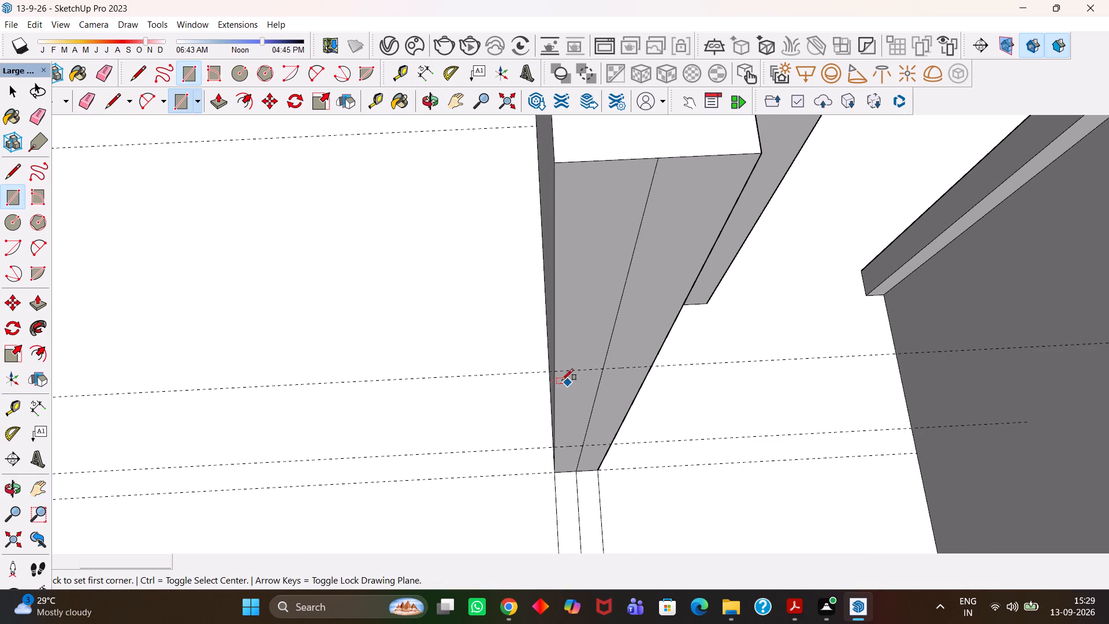
click(557, 373)
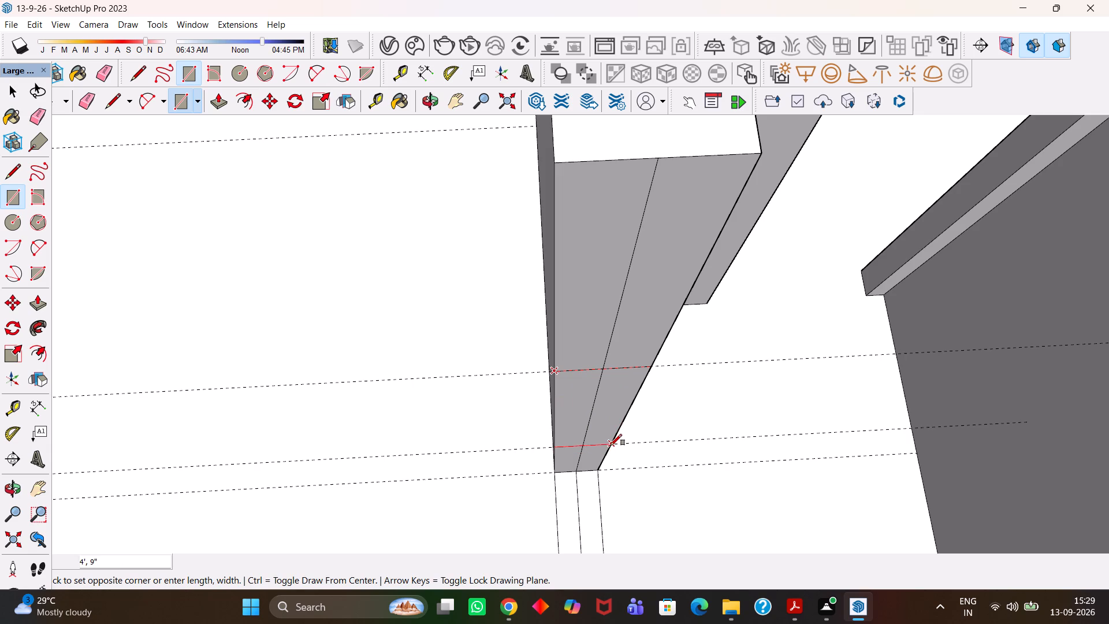
click(611, 445)
Erase the vertical centre line segments in the window, lintel and sill zones of this wall end face.
scroll(611, 444, down, 4)
key(e)
click(596, 422)
drag(598, 422, 603, 422)
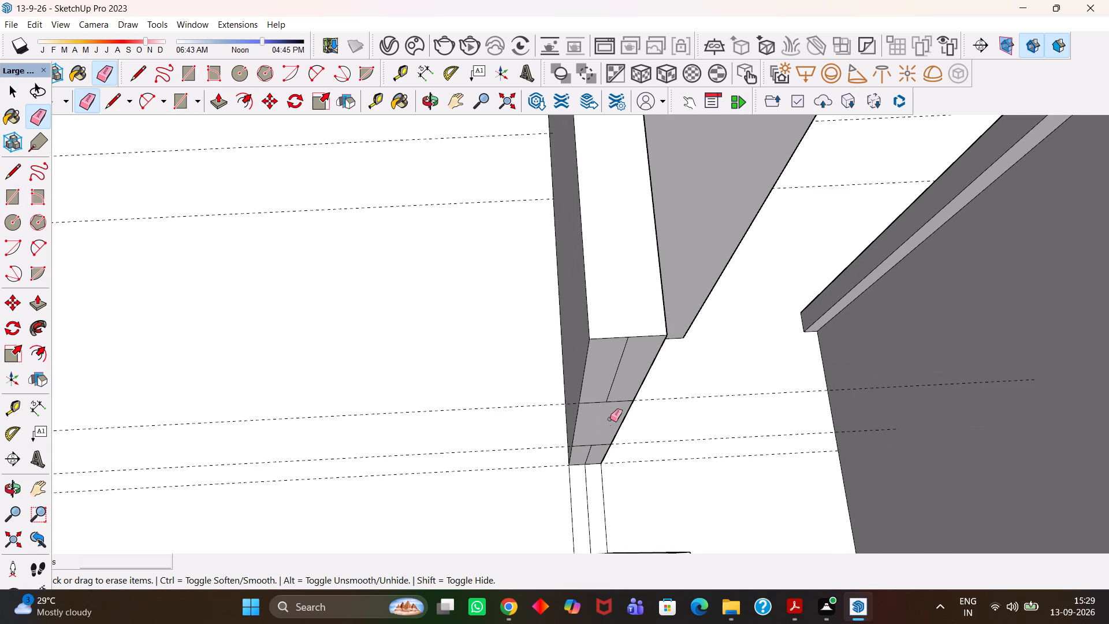
drag(624, 374, 602, 373)
drag(593, 458, 587, 455)
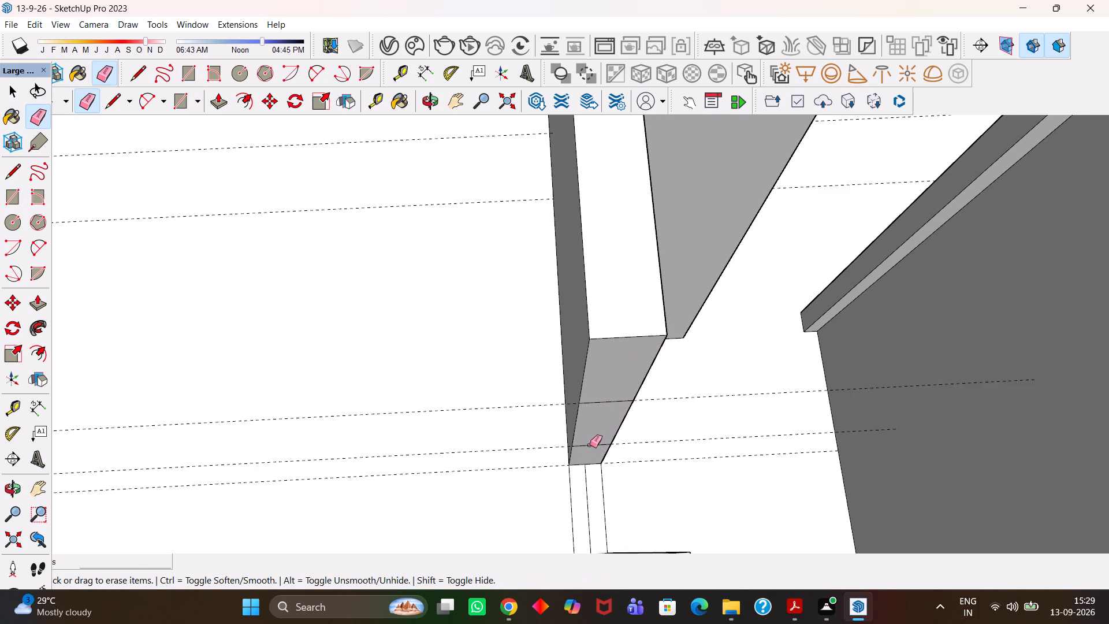
Push/Pull the wall end's lower face 2' across the gap to the opposite wall to form the sill.
key(space)
click(590, 453)
key(p)
click(590, 453)
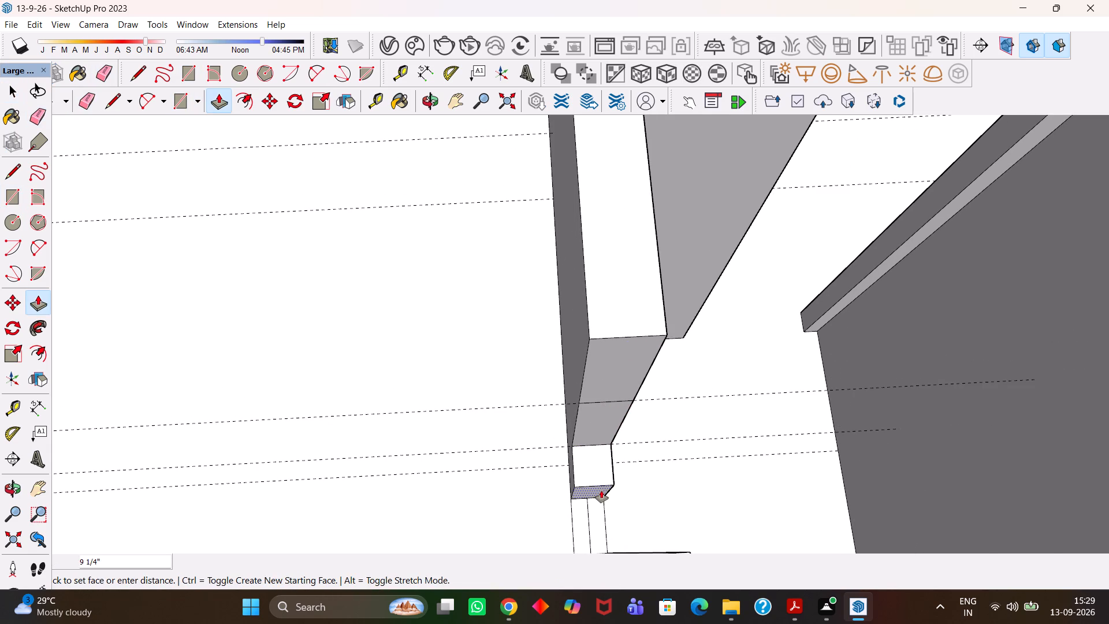
scroll(601, 491, down, 4)
key(h)
drag(601, 491, 575, 430)
middle_drag(574, 429, 583, 469)
key(Escape)
click(590, 468)
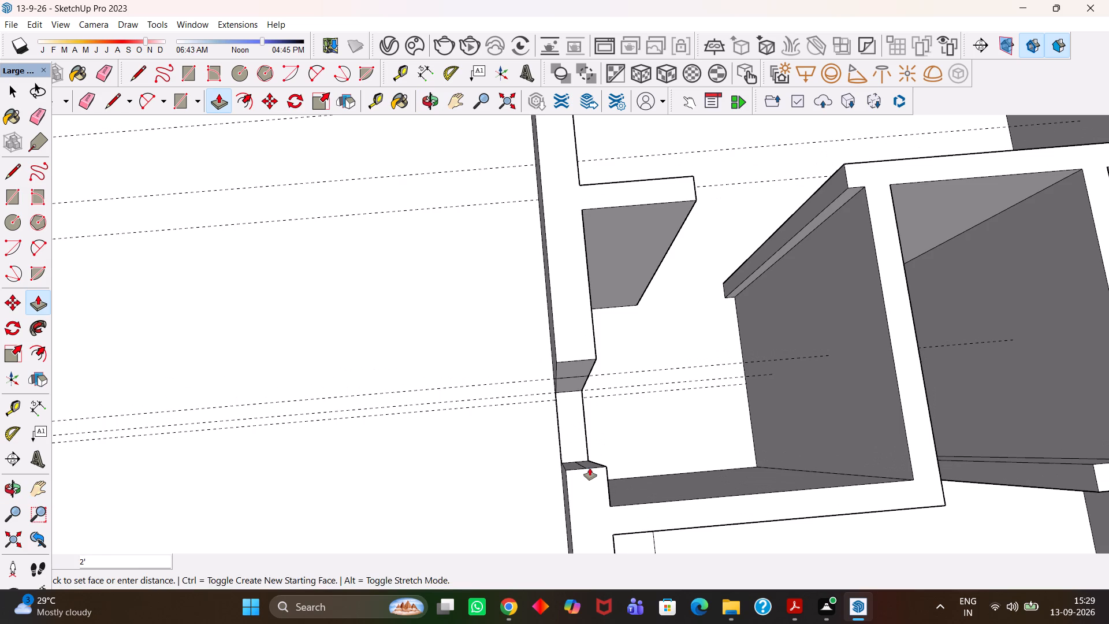
Push/Pull the wall end's upper face 2' across the gap to the opposite wall to form the lintel.
middle_drag(592, 482, 580, 430)
key(space)
click(570, 330)
key(p)
click(570, 330)
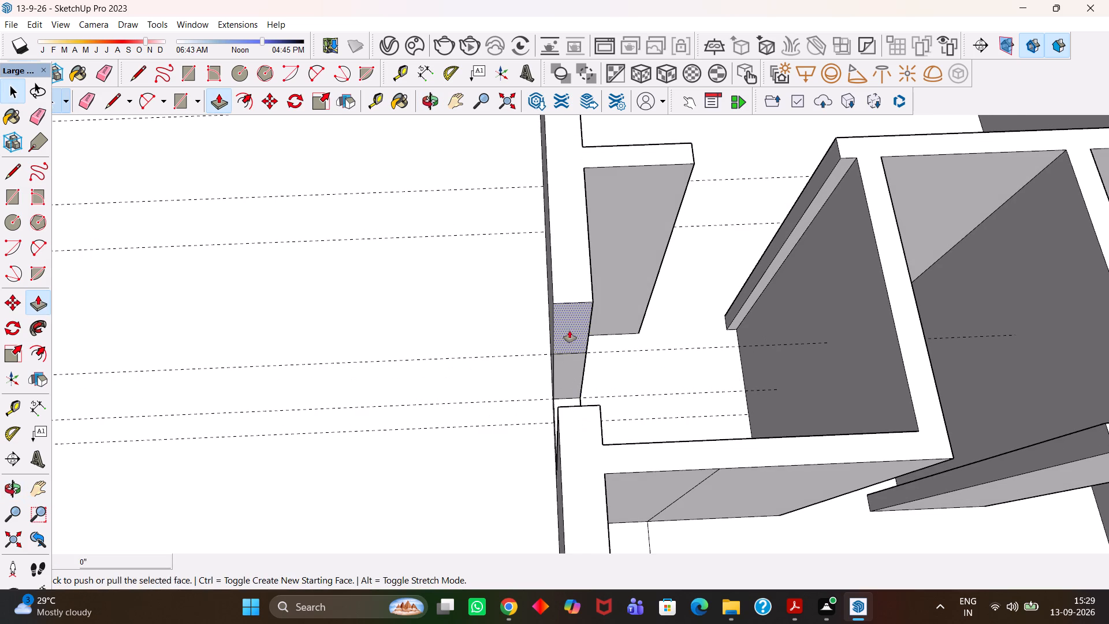
click(595, 404)
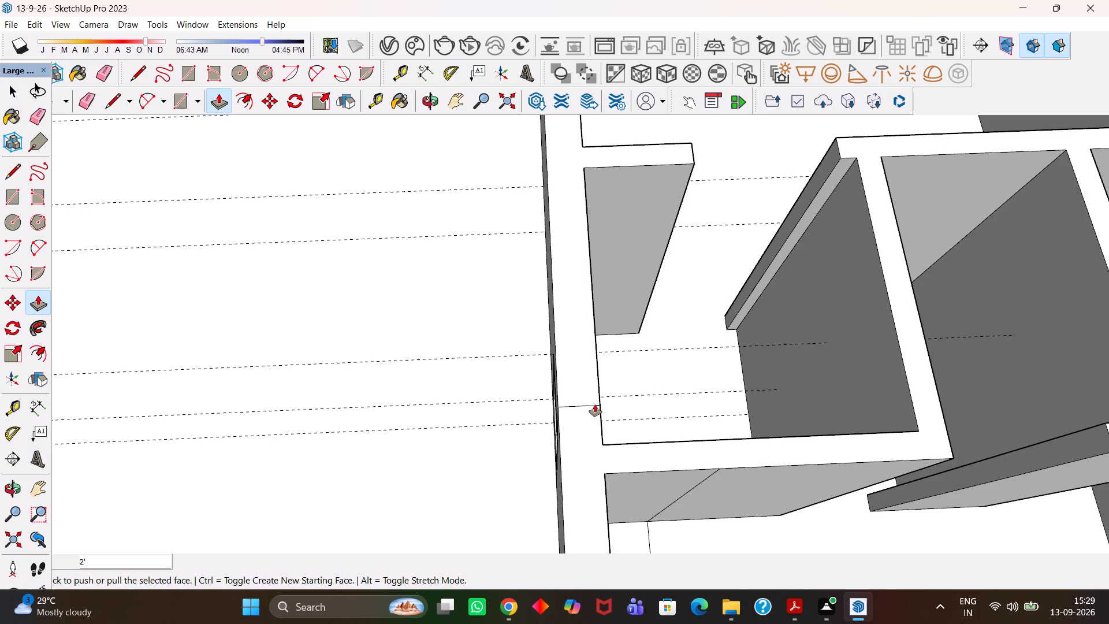
Erase the leftover seam lines around this window on the wall's top and outer faces.
scroll(595, 404, up, 2)
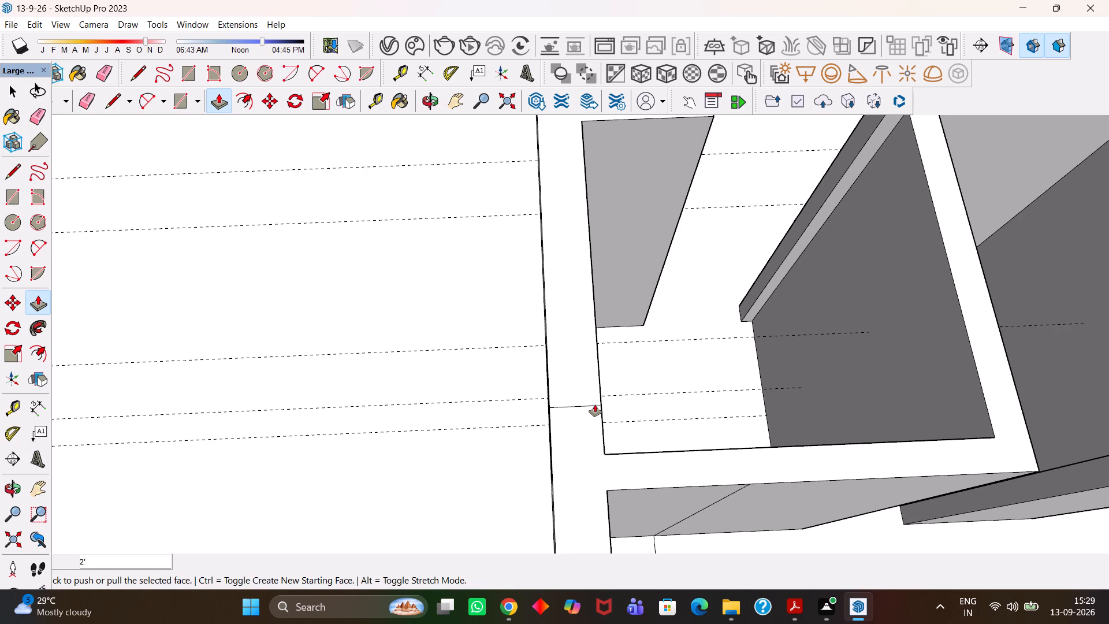
scroll(595, 404, up, 3)
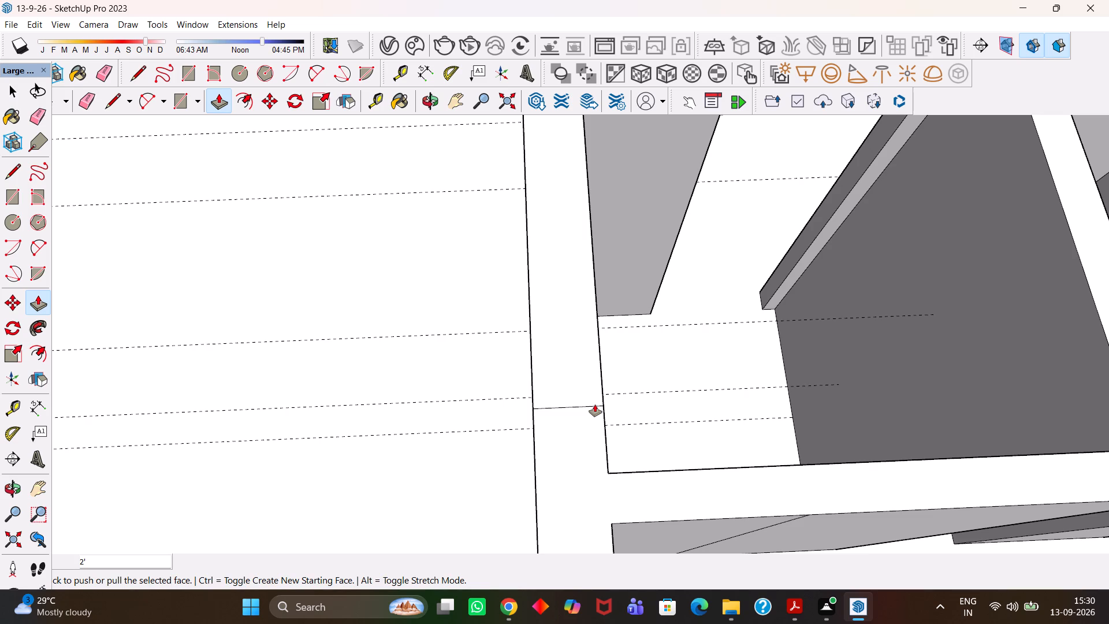
scroll(595, 404, down, 1)
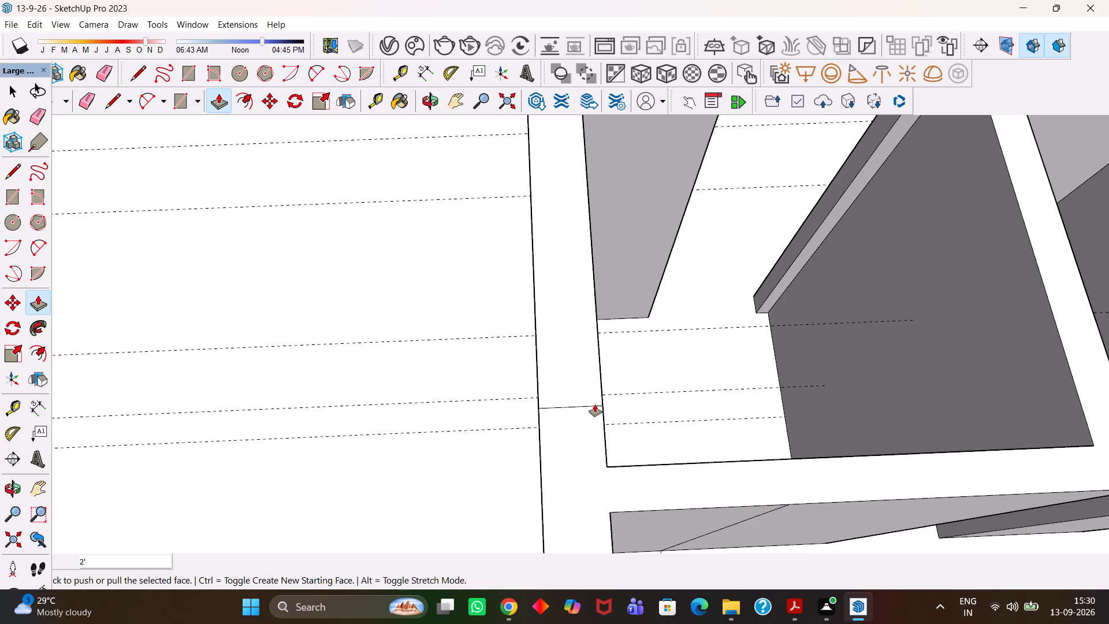
scroll(595, 404, down, 1)
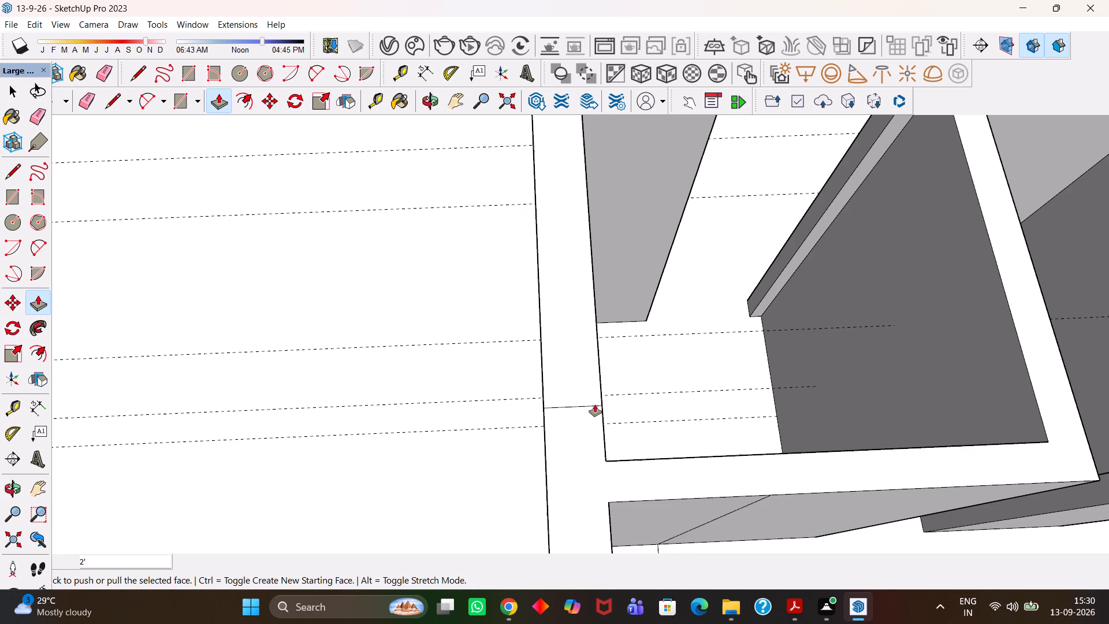
key(space)
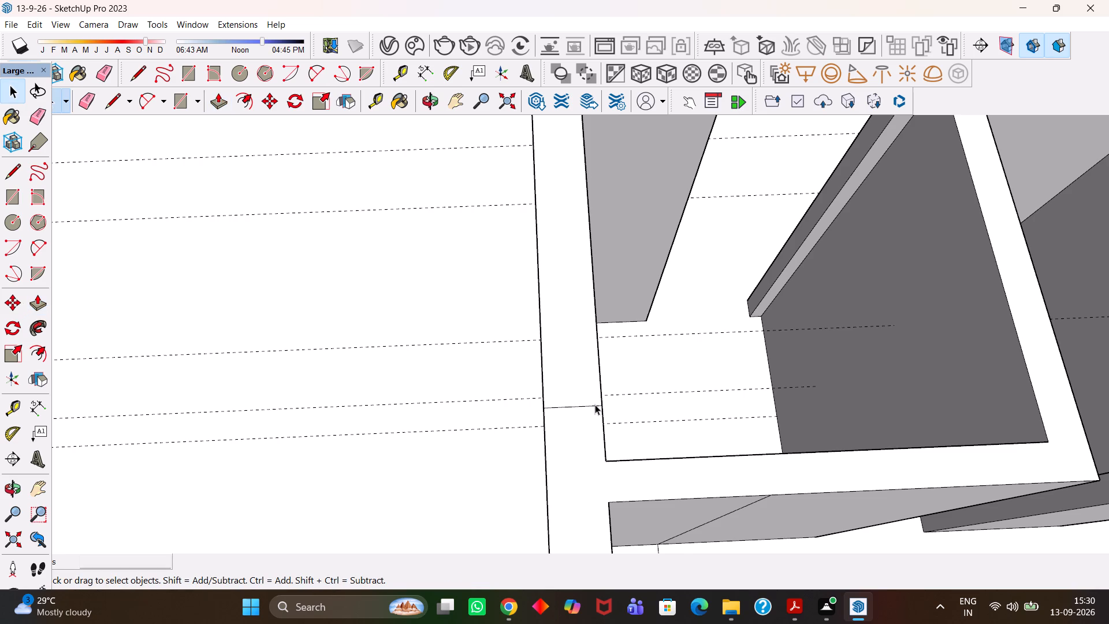
key(e)
drag(595, 404, 582, 407)
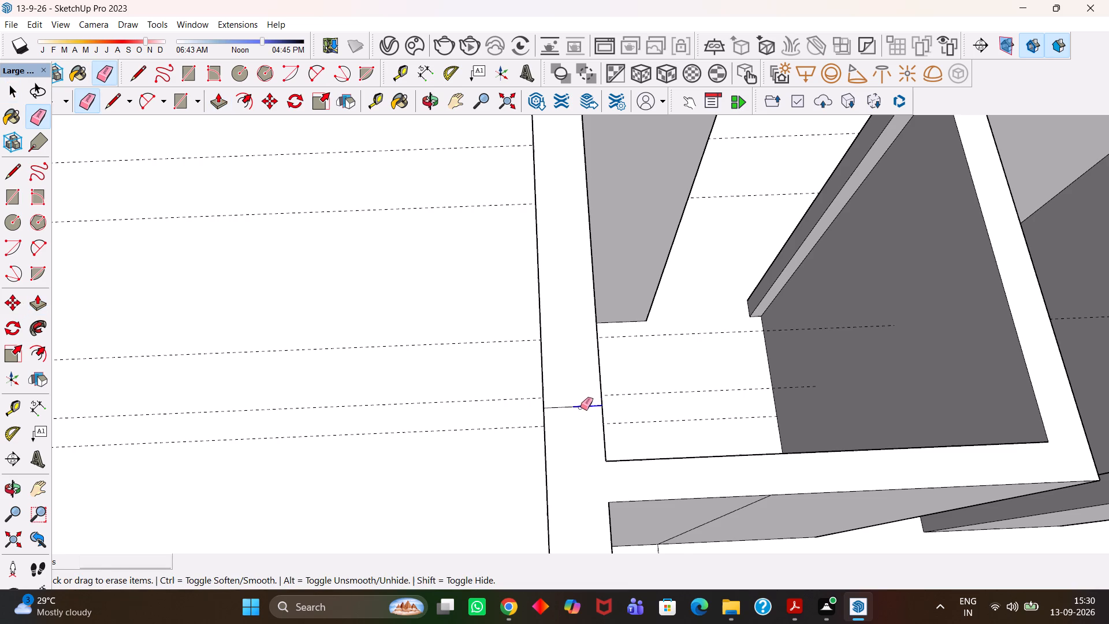
click(564, 406)
key(h)
drag(513, 429, 629, 418)
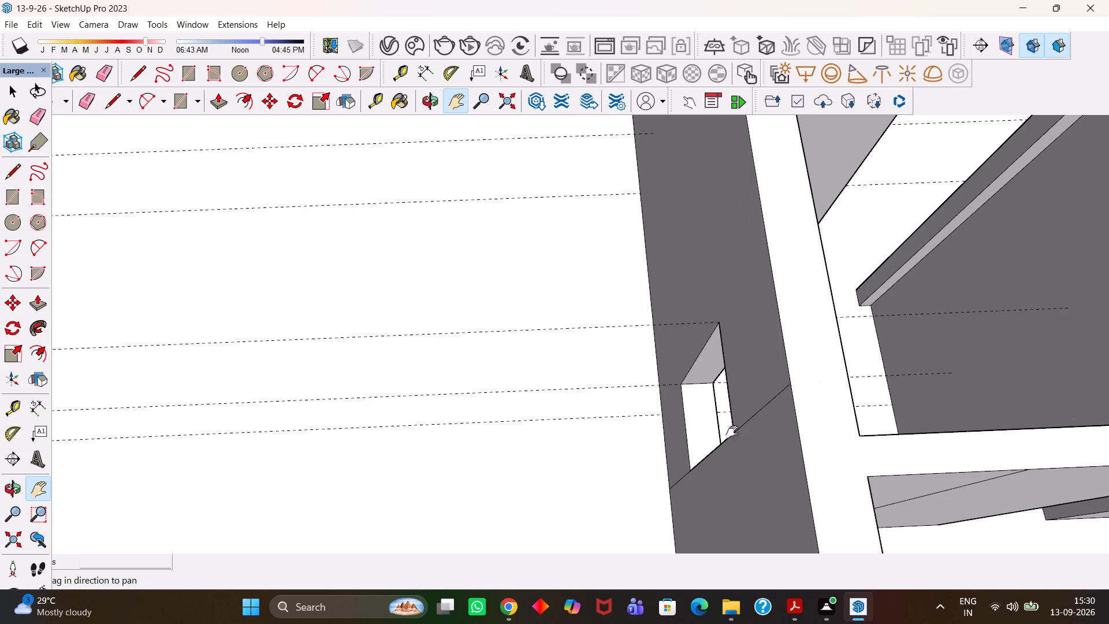
middle_drag(742, 436, 750, 440)
key(e)
drag(778, 424, 769, 392)
drag(690, 494, 683, 475)
Erase the leftover seam lines above and below this window on the wall's inner face.
key(h)
drag(840, 476, 523, 468)
middle_drag(576, 411, 384, 421)
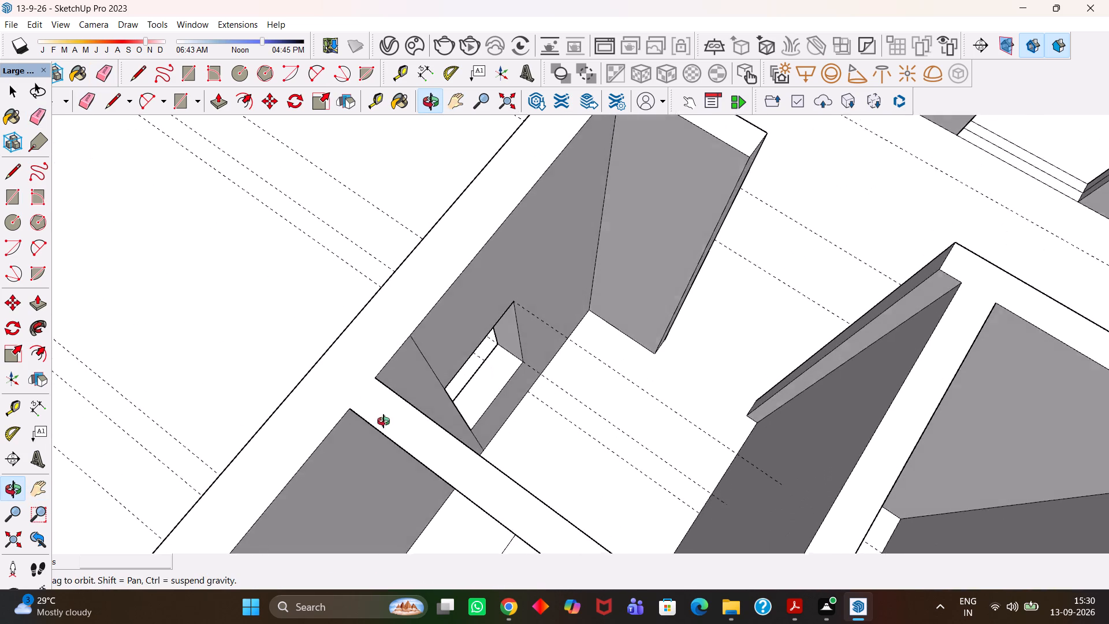
middle_drag(384, 421, 393, 424)
scroll(426, 371, up, 1)
key(e)
drag(421, 356, 417, 368)
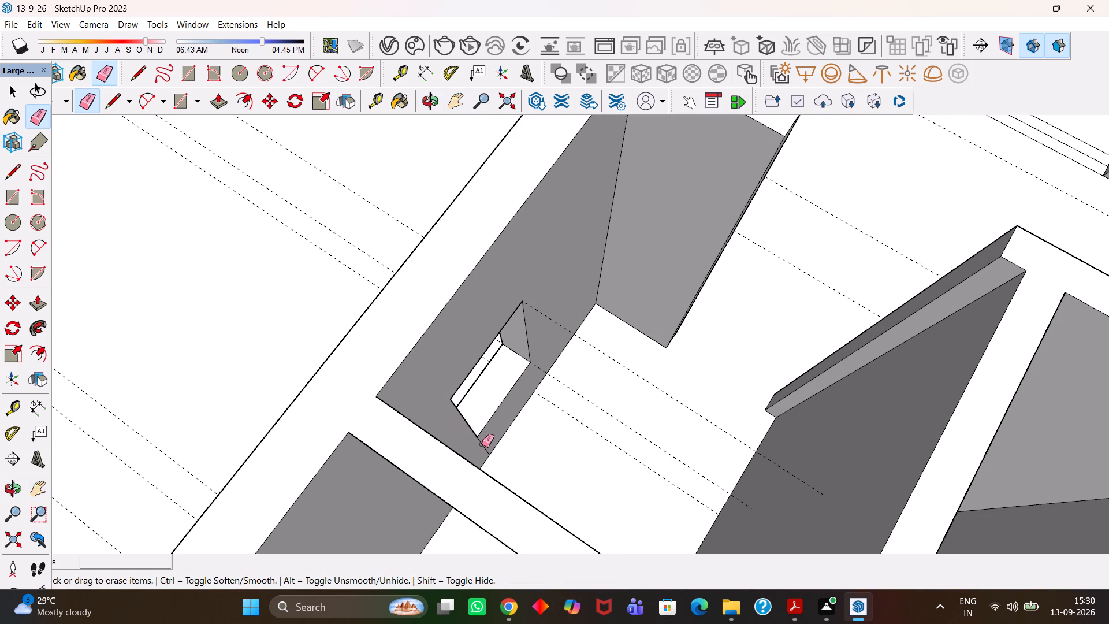
click(482, 444)
Save the model.
key(h)
scroll(483, 445, down, 7)
middle_drag(438, 443, 506, 446)
key(ctrl+s)
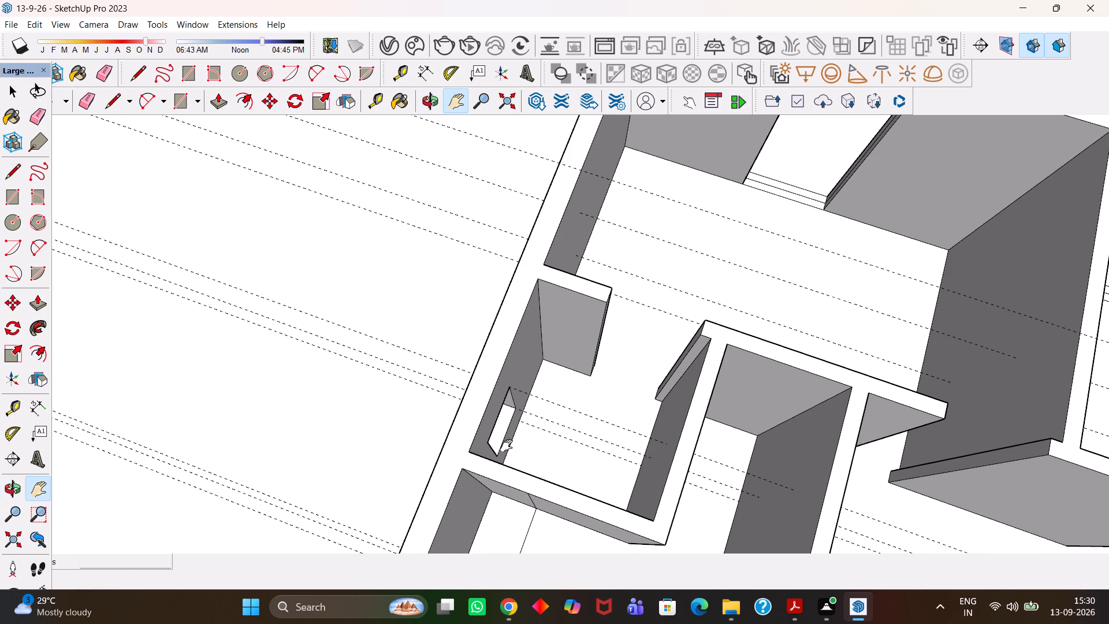
Examine the corner room, neighbouring small rooms and outer wall openings from several angles.
scroll(477, 443, down, 3)
middle_drag(483, 454, 571, 399)
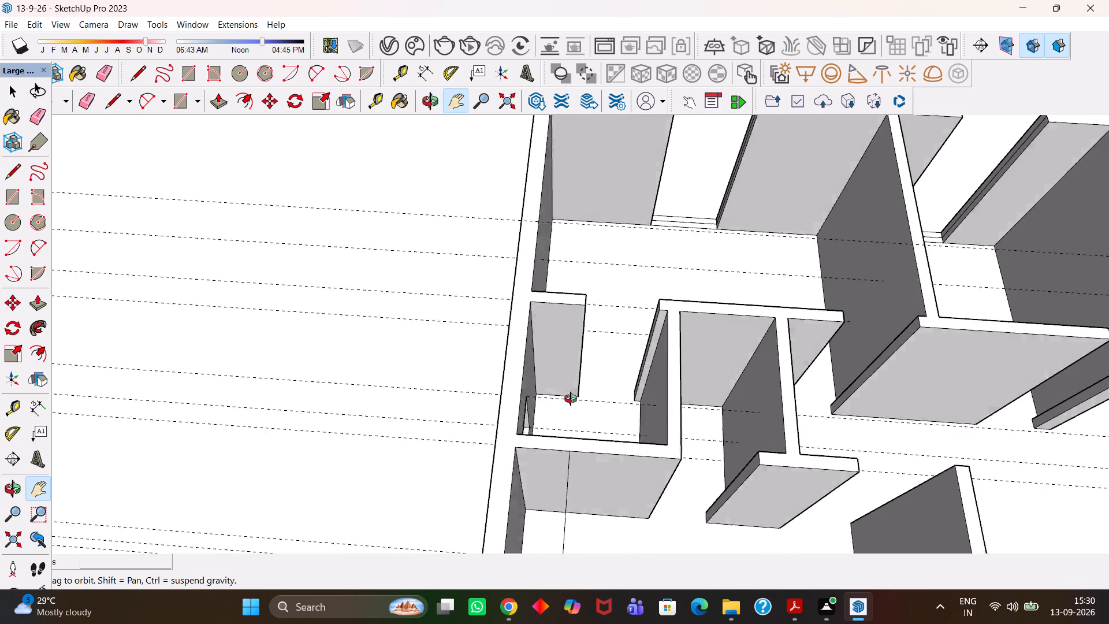
middle_drag(571, 399, 583, 377)
drag(634, 423, 639, 280)
drag(620, 348, 548, 334)
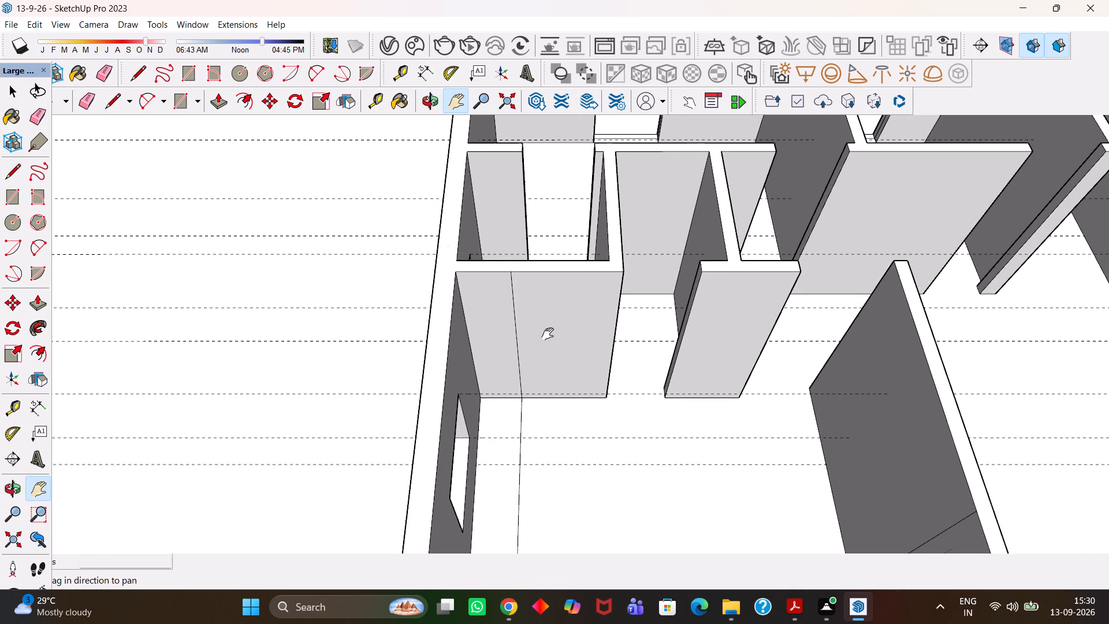
drag(548, 334, 545, 333)
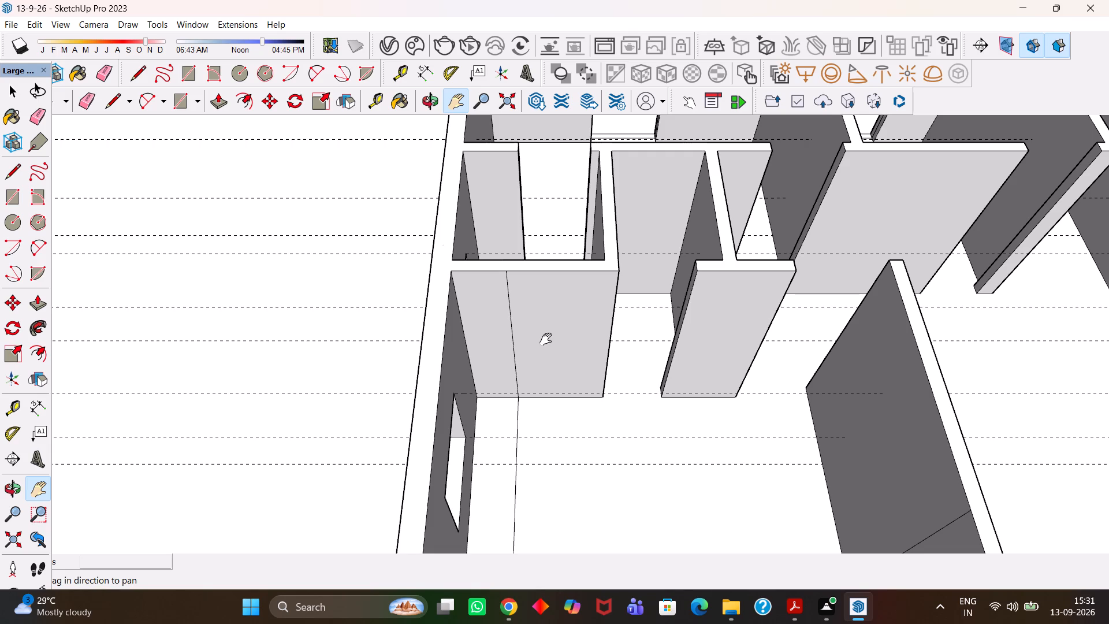
key(h)
scroll(546, 339, up, 1)
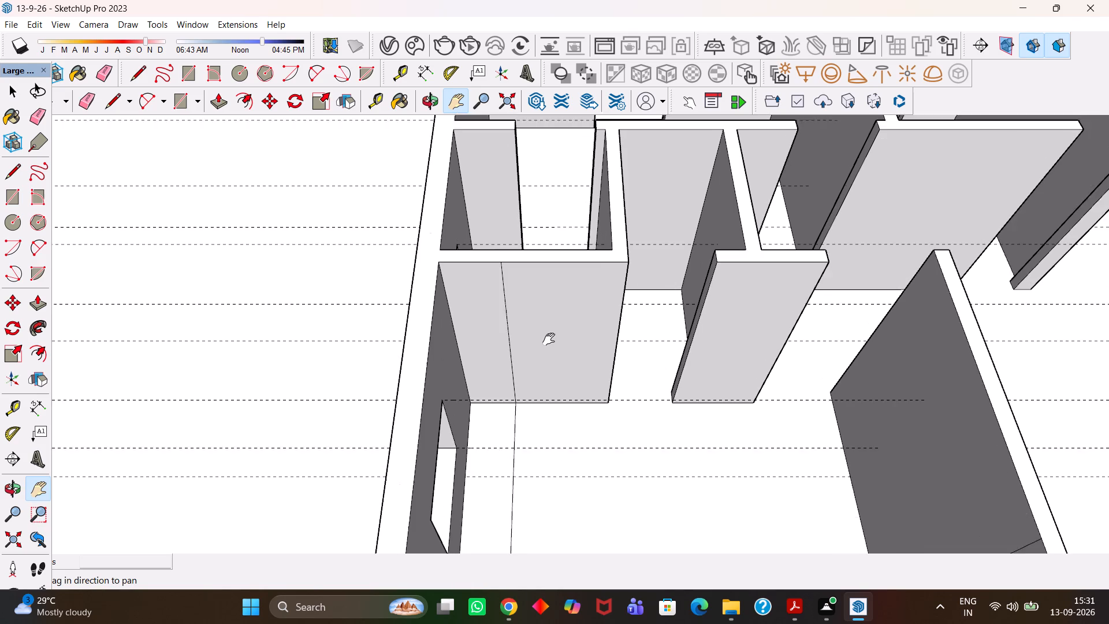
scroll(549, 339, up, 1)
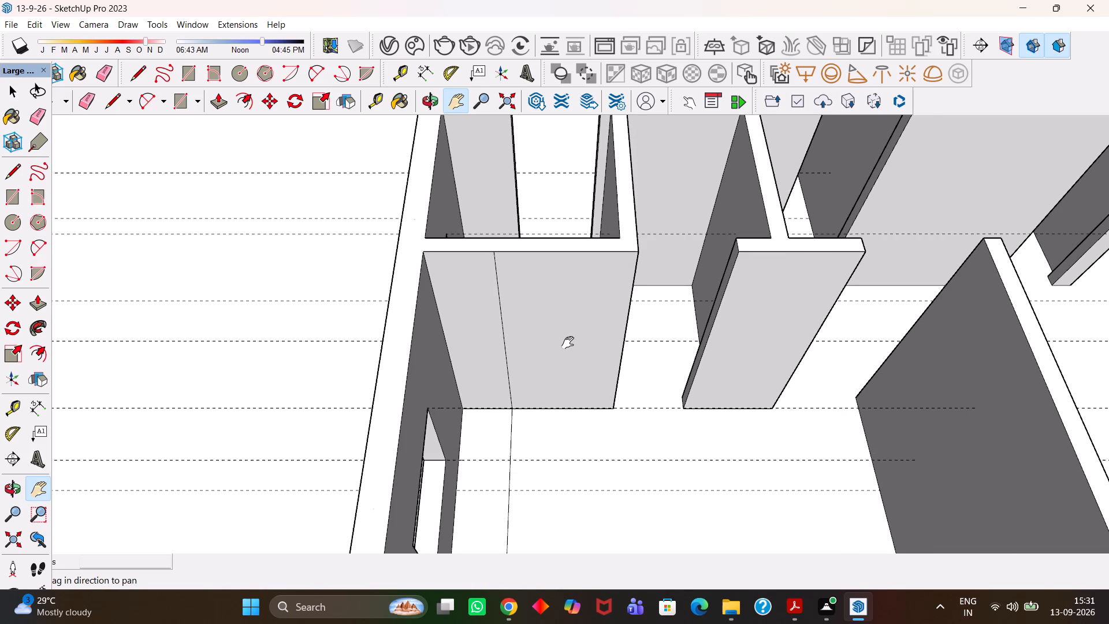
scroll(568, 343, up, 2)
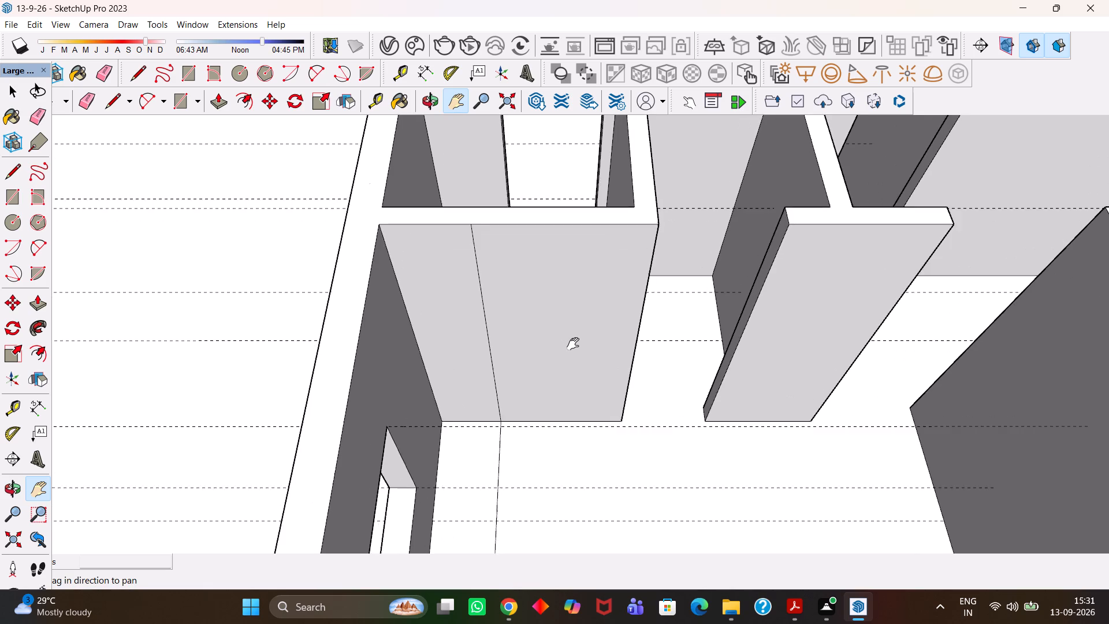
scroll(574, 344, down, 9)
key(h)
scroll(575, 333, up, 1)
middle_drag(587, 339, 583, 384)
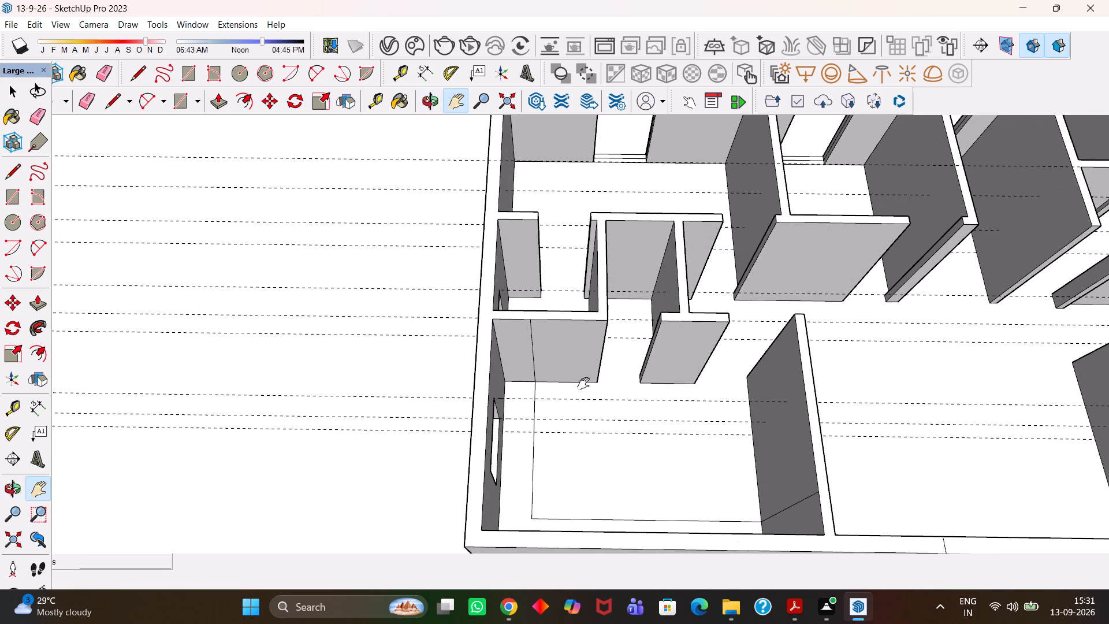
scroll(583, 384, down, 3)
middle_drag(576, 348, 574, 440)
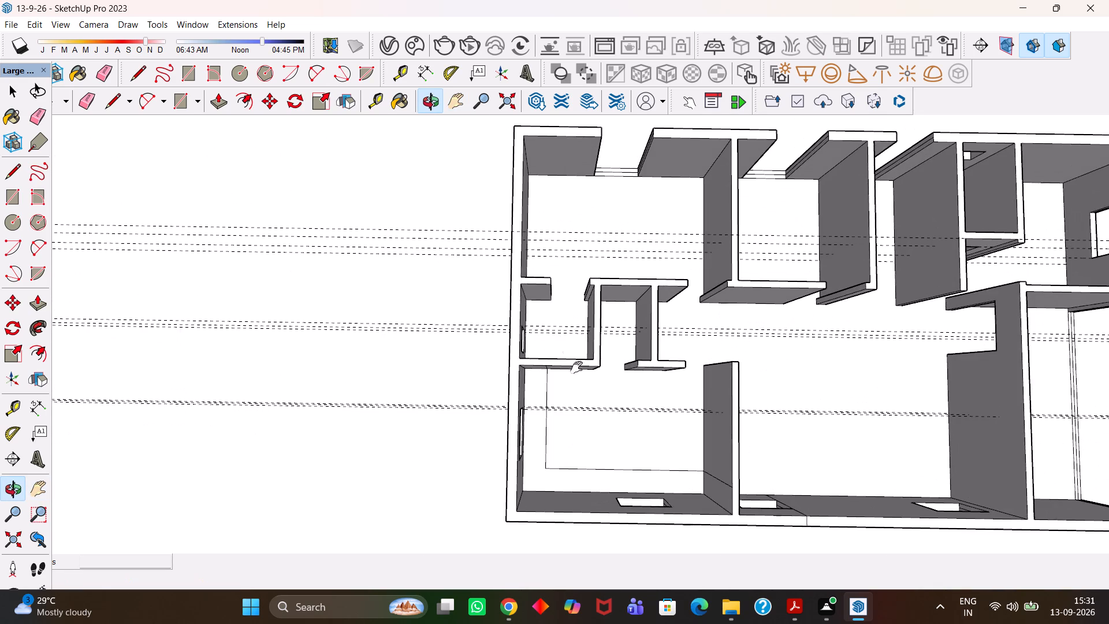
Erase the two sets of construction guides crossing the small room and the far corner room beyond it.
drag(555, 293, 569, 347)
middle_click(500, 418)
scroll(502, 417, up, 2)
drag(484, 393, 563, 425)
middle_click(559, 424)
scroll(559, 424, up, 1)
key(e)
key(e)
drag(541, 405, 526, 423)
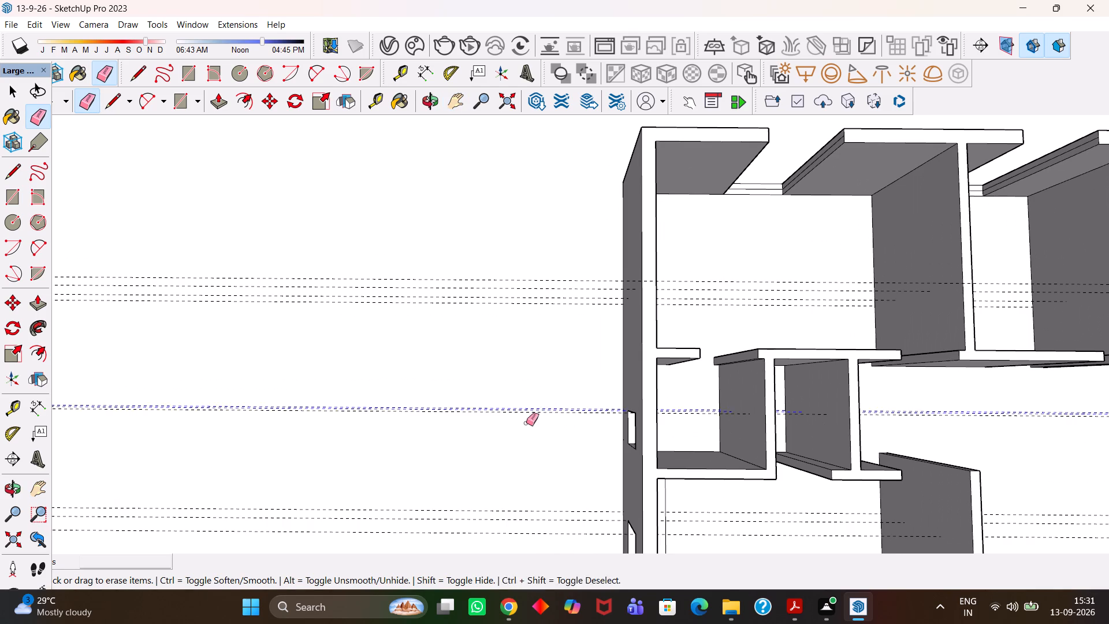
drag(526, 423, 525, 423)
drag(487, 340, 479, 266)
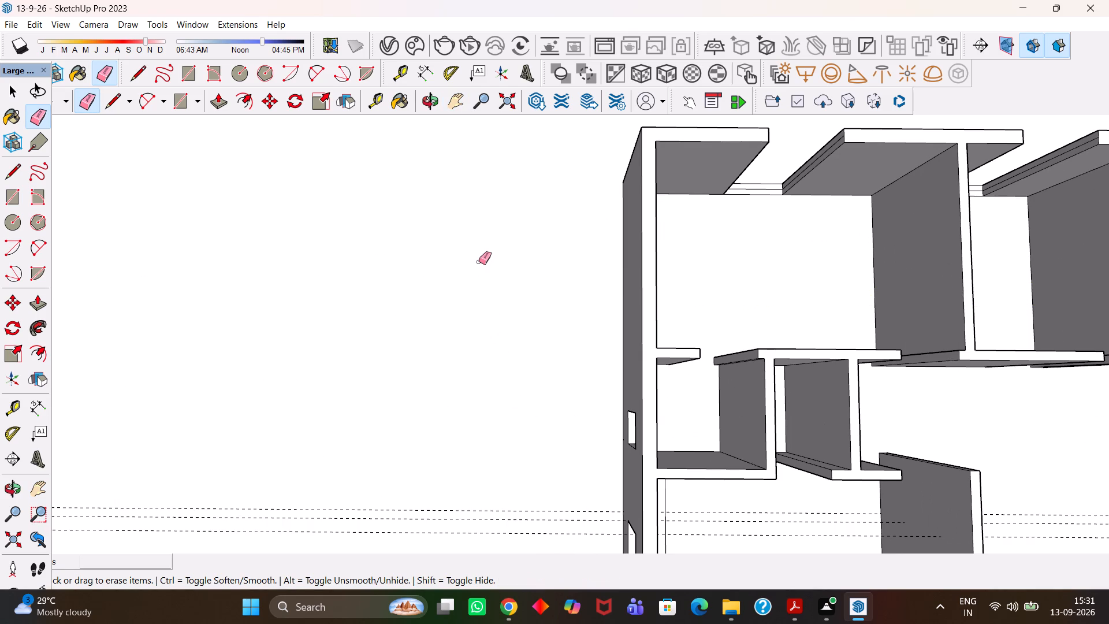
Erase the remaining construction guides running through the near corner room's outer window.
scroll(479, 272, down, 3)
key(h)
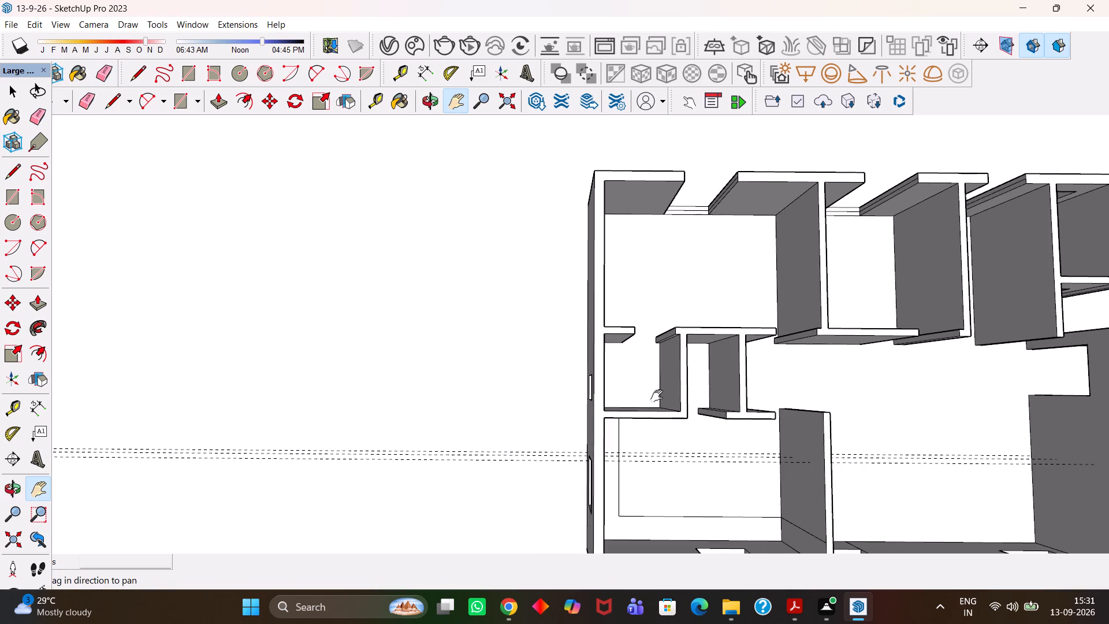
drag(665, 406, 647, 304)
scroll(430, 363, up, 3)
scroll(490, 339, up, 1)
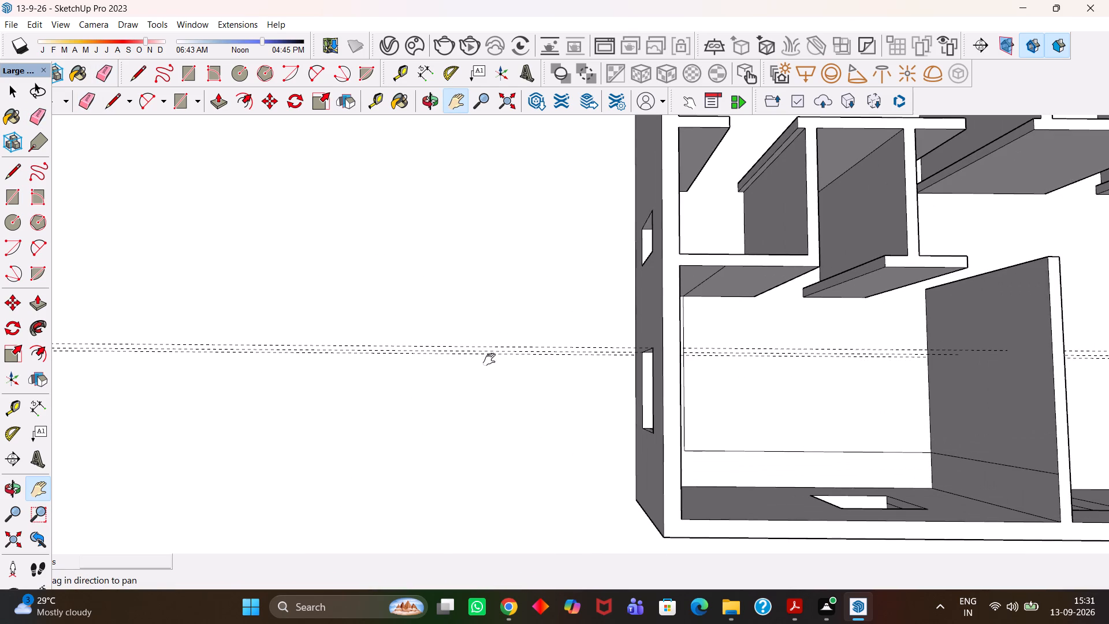
middle_drag(490, 359, 497, 363)
scroll(497, 363, up, 1)
key(e)
drag(492, 339, 486, 385)
scroll(485, 385, down, 5)
At the far corner room's full-height gap, place a guide along the jamb's base and another 3' above it.
key(h)
scroll(508, 394, up, 1)
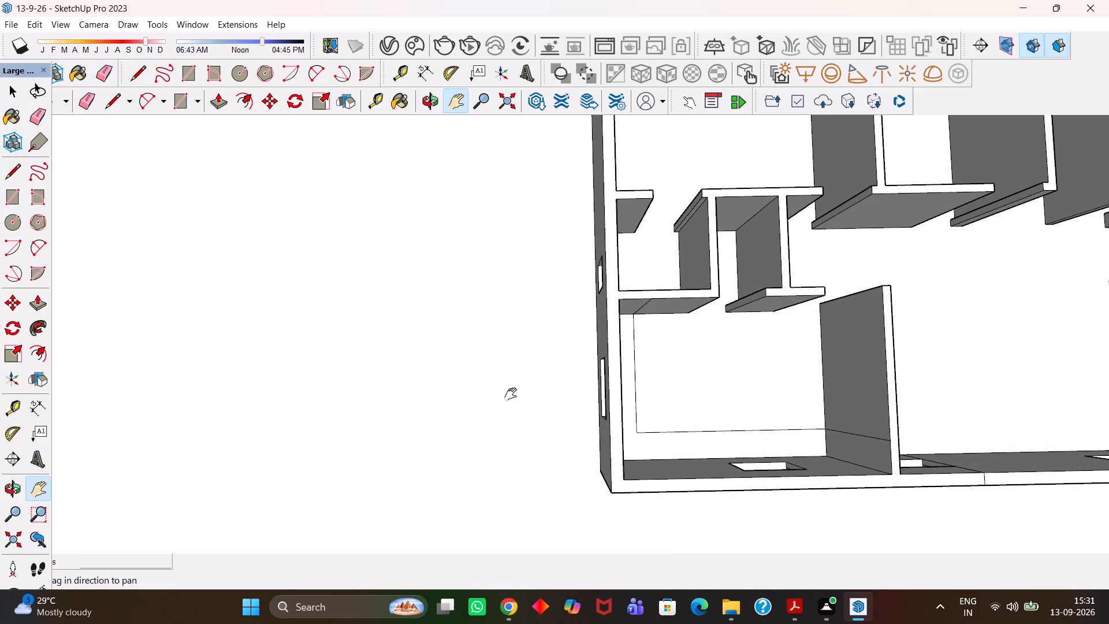
key(h)
scroll(755, 378, down, 7)
middle_drag(725, 415, 752, 289)
scroll(751, 291, up, 4)
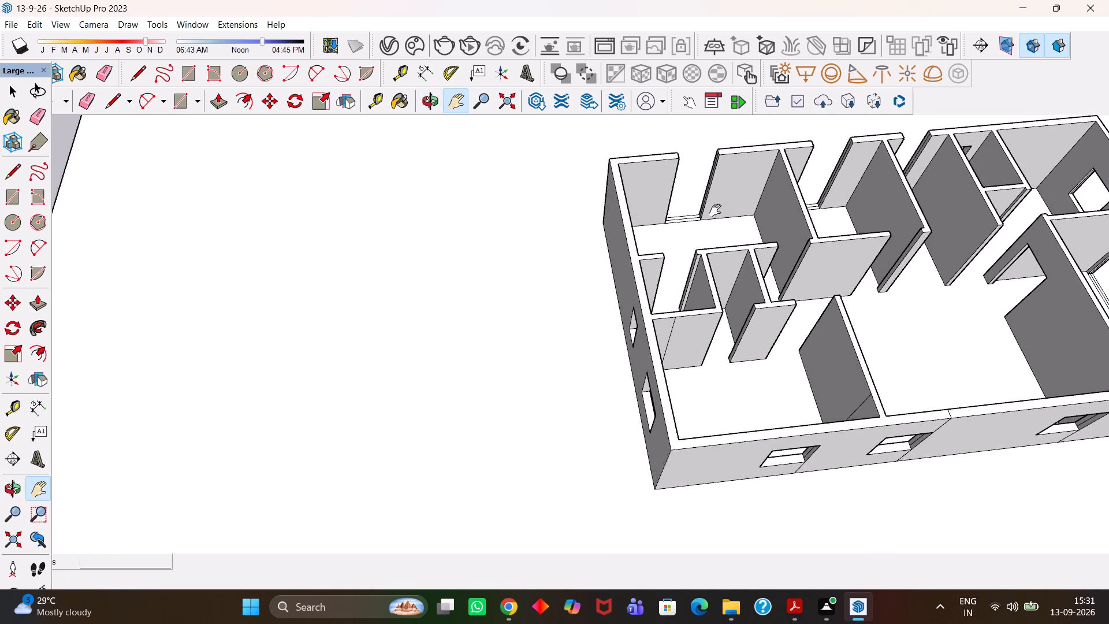
scroll(643, 185, up, 8)
drag(718, 209, 608, 341)
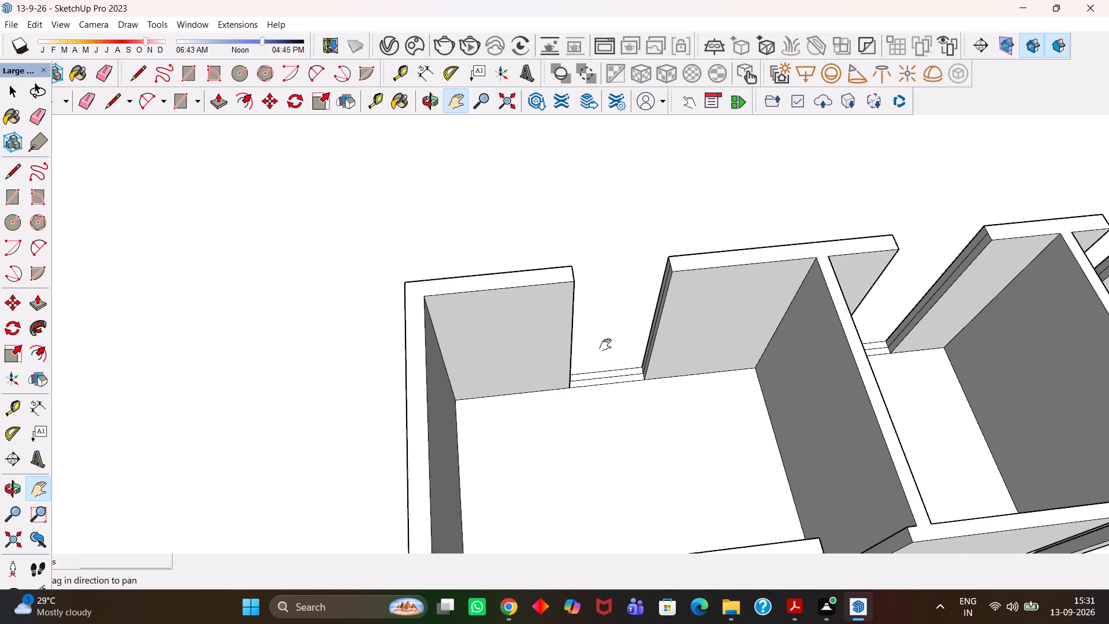
key(h)
scroll(626, 333, down, 1)
scroll(608, 338, up, 6)
key(h)
middle_drag(590, 406, 748, 427)
middle_drag(608, 341, 726, 374)
key(h)
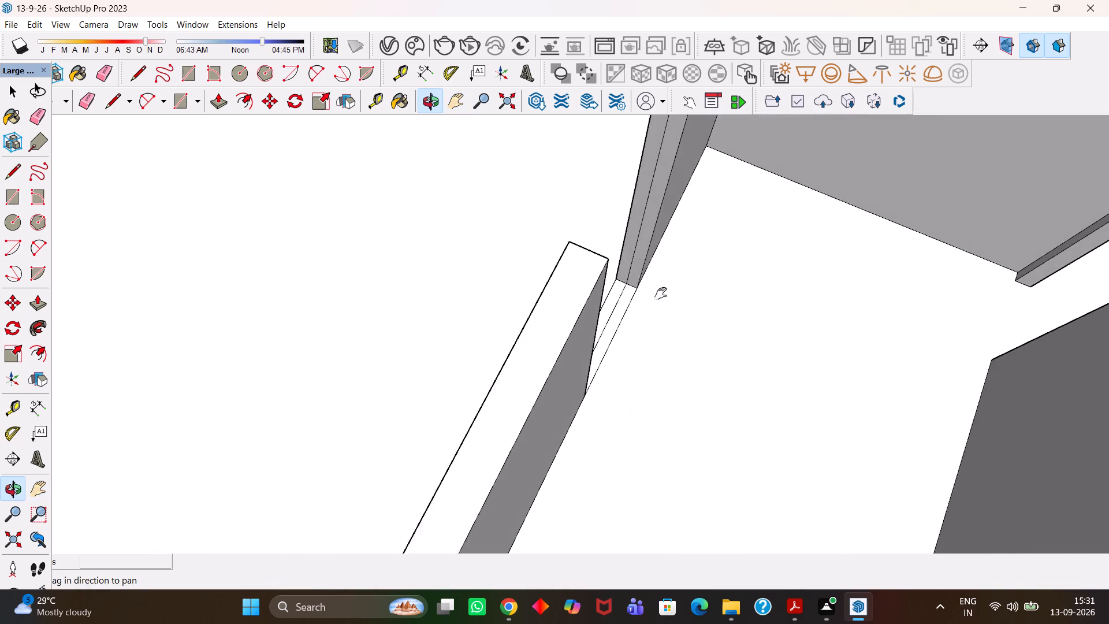
drag(645, 306, 503, 471)
middle_drag(392, 456, 531, 442)
scroll(529, 442, up, 2)
key(h)
drag(537, 503, 552, 454)
middle_drag(551, 455, 567, 461)
scroll(567, 461, up, 1)
key(t)
scroll(570, 451, up, 3)
double_click(570, 416)
click(602, 411)
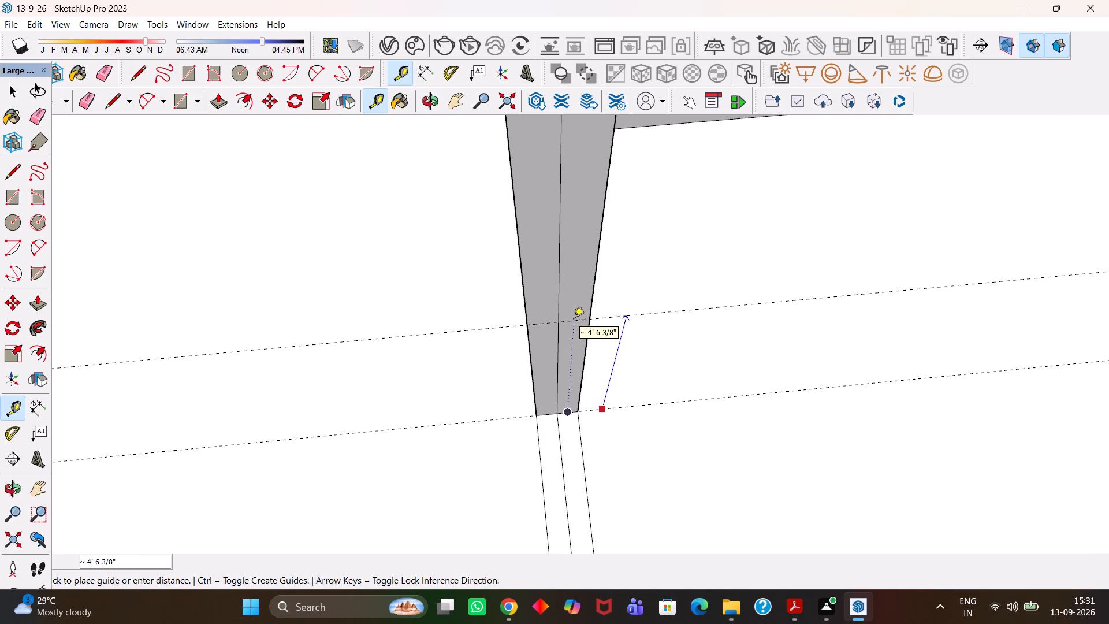
text(3')
key(Return)
Place another guide 4' above the sill-height guide on this jamb.
key(h)
scroll(575, 355, down, 1)
scroll(571, 367, up, 1)
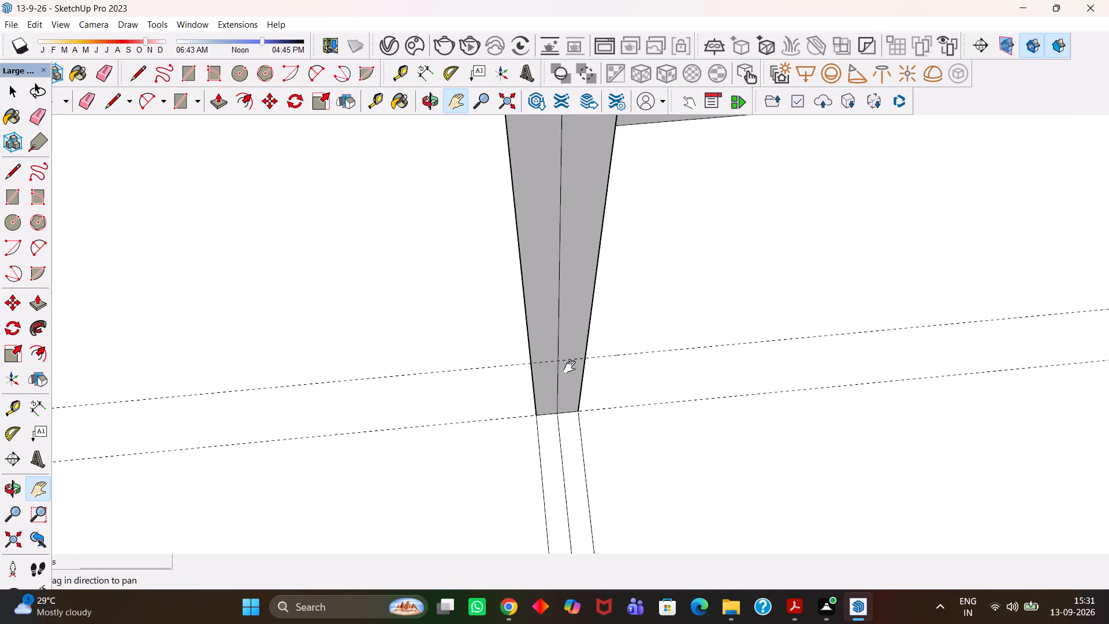
drag(549, 346, 581, 433)
middle_click(571, 456)
scroll(571, 455, up, 1)
key(t)
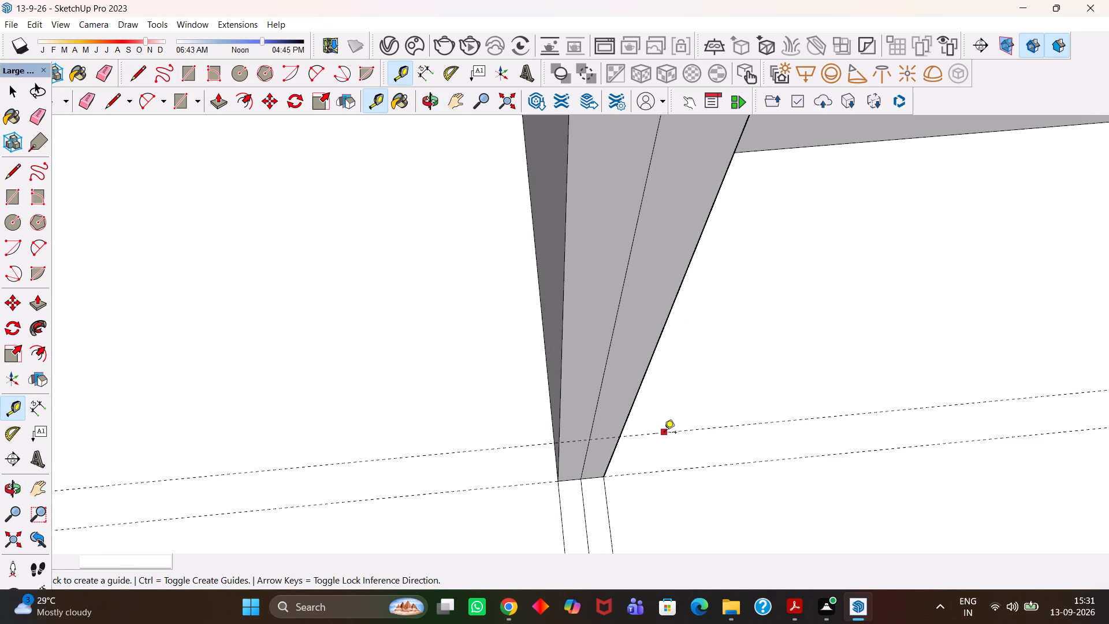
click(664, 433)
text(4')
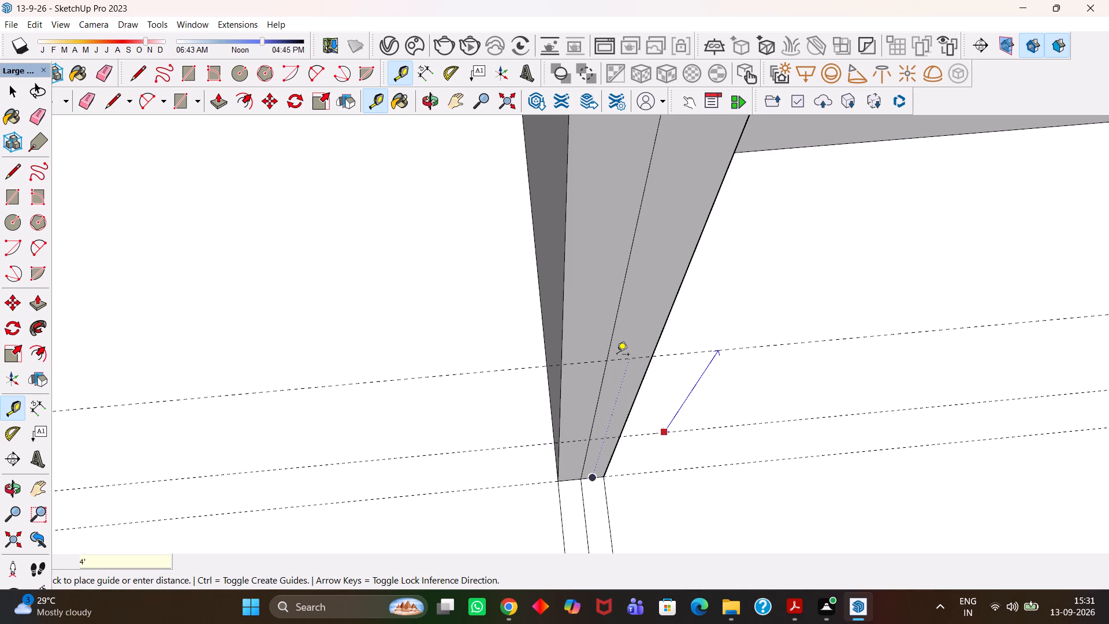
key(Return)
Draw a 4' by 9" rectangle on the jamb face between the sill and lintel guides.
key(h)
scroll(602, 343, down, 3)
drag(610, 324, 601, 333)
scroll(580, 359, down, 2)
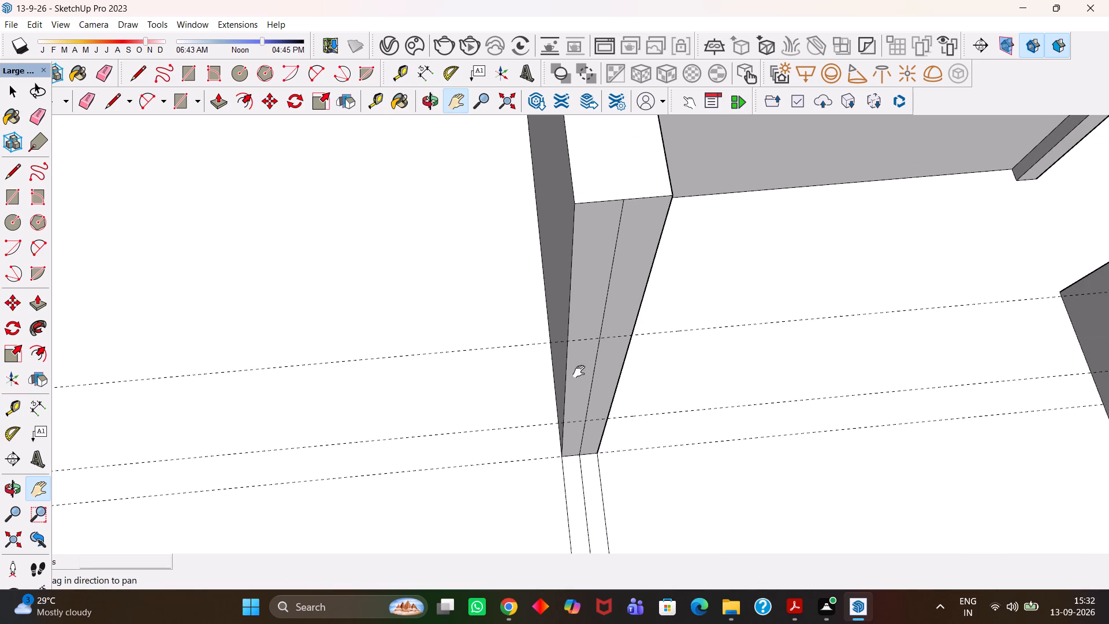
middle_drag(590, 387, 583, 384)
key(r)
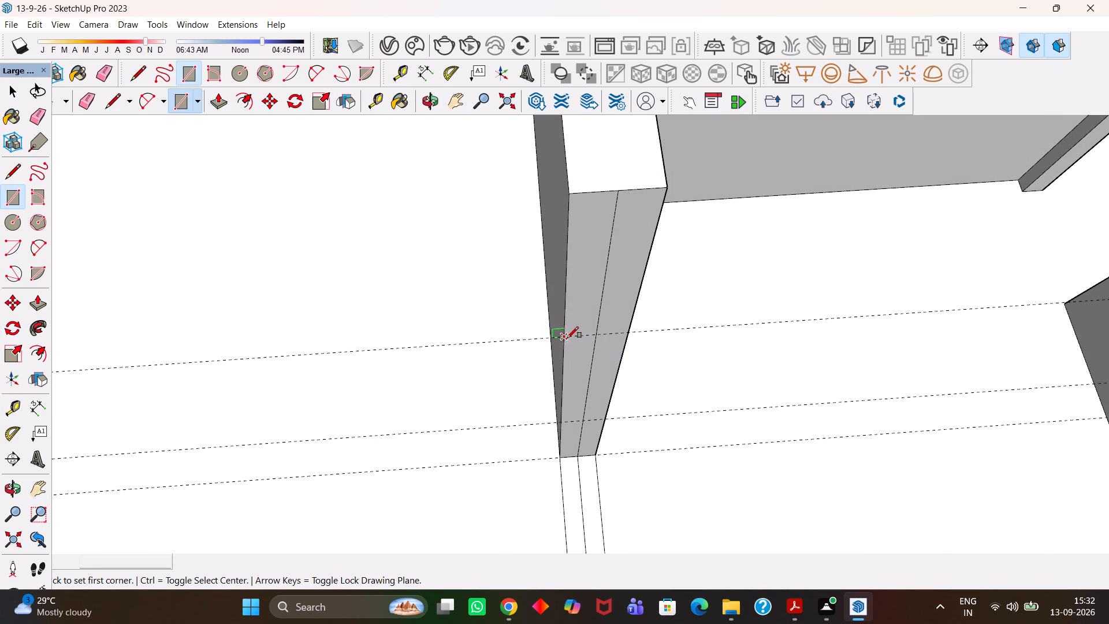
click(567, 338)
click(605, 418)
Erase the vertical centre line segments from all three sections of the jamb face.
scroll(605, 418, down, 1)
scroll(593, 411, up, 2)
key(e)
drag(593, 388, 582, 381)
drag(587, 440, 582, 440)
click(602, 292)
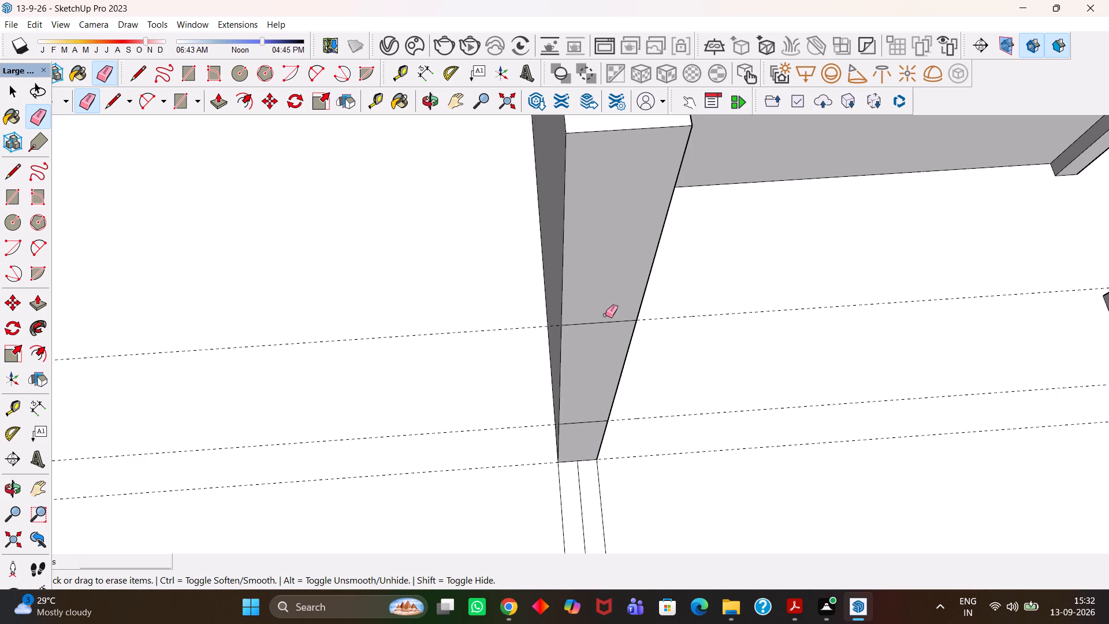
Push/Pull the jamb's bottom section across the gap to the opposite wall end to form the sill.
scroll(605, 317, down, 3)
middle_drag(597, 345, 634, 359)
key(space)
click(590, 413)
key(p)
click(590, 413)
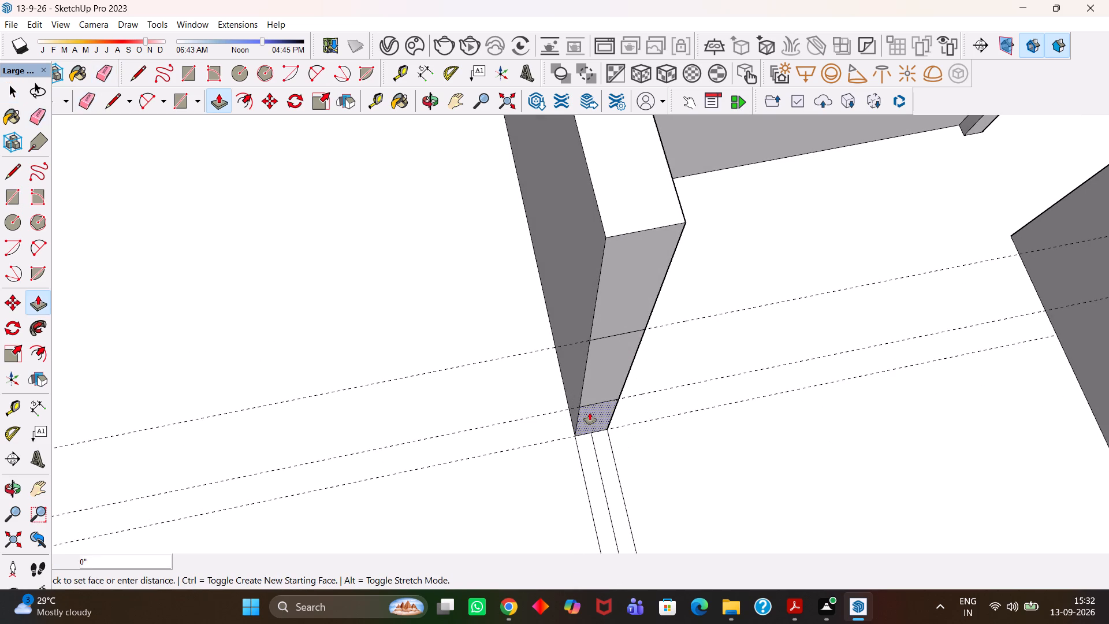
scroll(599, 492, down, 4)
key(h)
drag(601, 514, 530, 384)
scroll(529, 380, down, 2)
key(Escape)
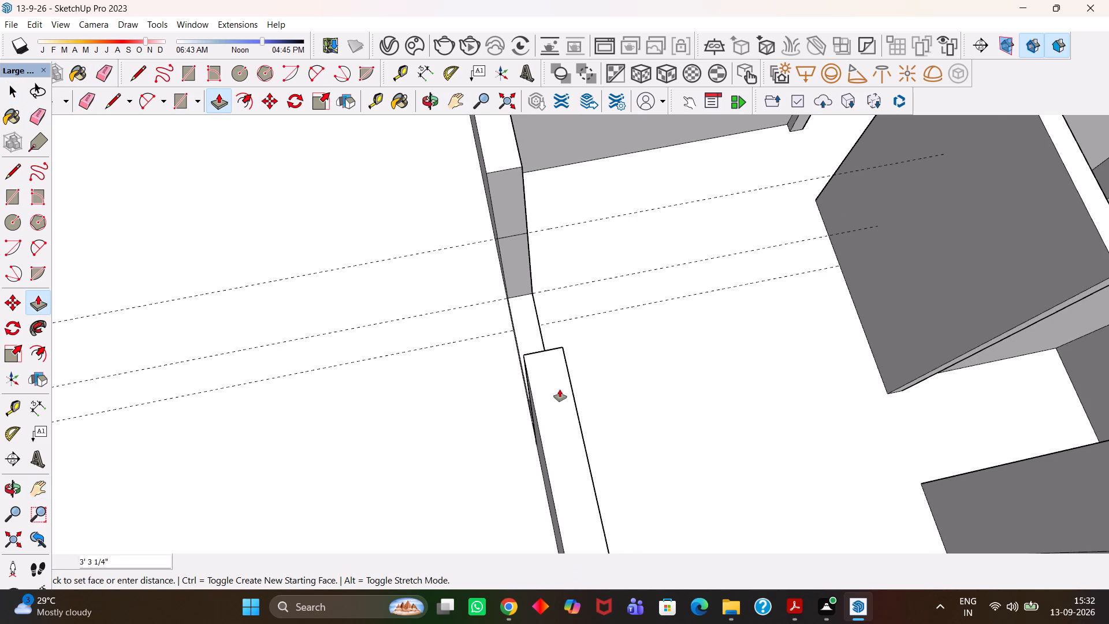
click(559, 347)
Push/Pull the jamb's top section across the gap to the opposite wall end to form the lintel.
middle_drag(561, 374, 561, 354)
key(h)
drag(551, 324, 557, 339)
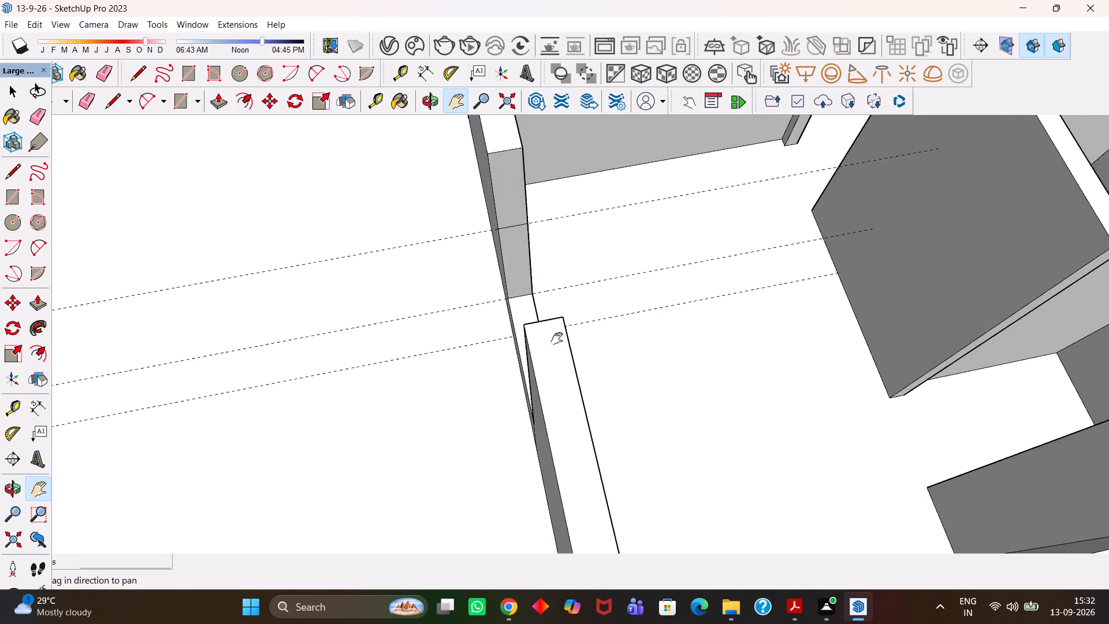
drag(557, 339, 573, 394)
middle_drag(576, 408, 585, 411)
key(space)
click(523, 261)
key(p)
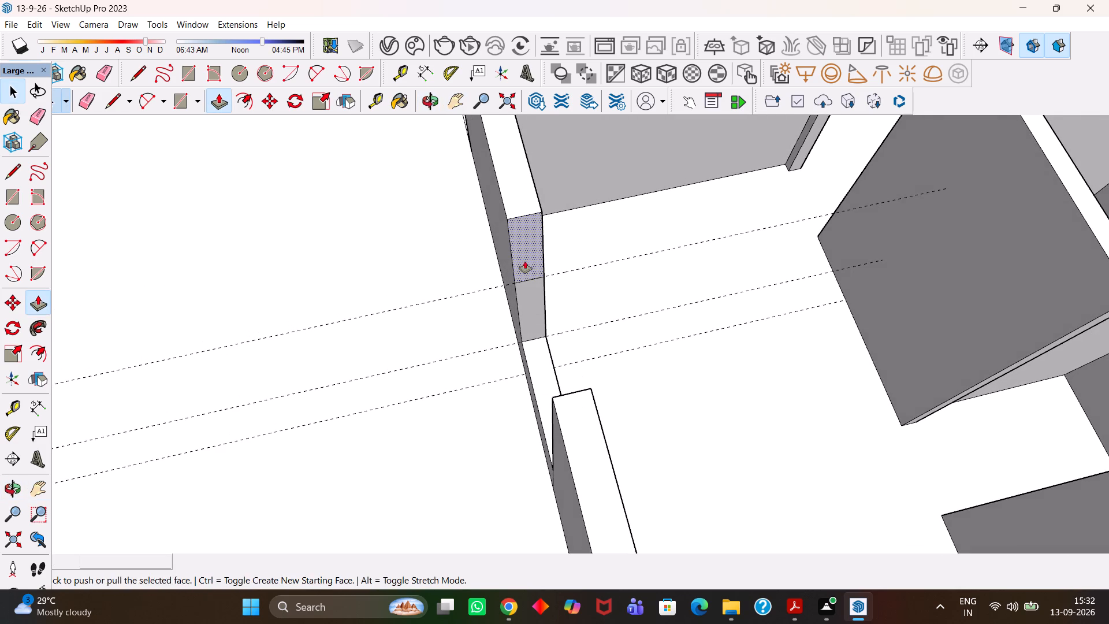
click(525, 261)
click(588, 395)
Erase the leftover seam lines around the new window on the wall's top and outer faces.
scroll(568, 397, up, 2)
key(e)
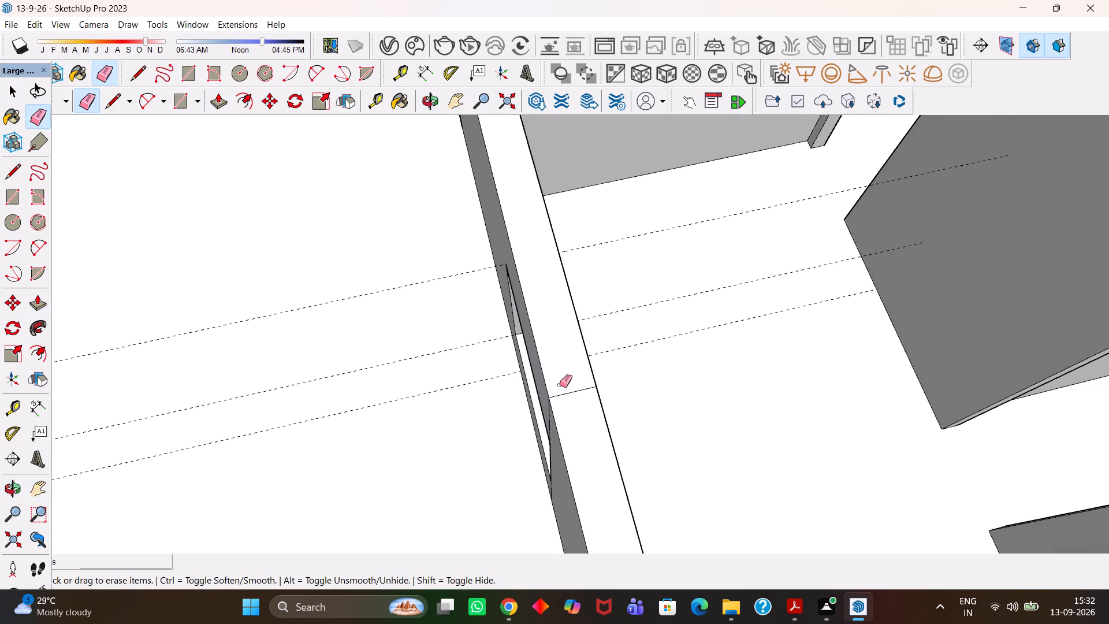
drag(560, 385, 566, 390)
drag(569, 398, 564, 387)
middle_drag(571, 410, 593, 387)
scroll(594, 386, up, 1)
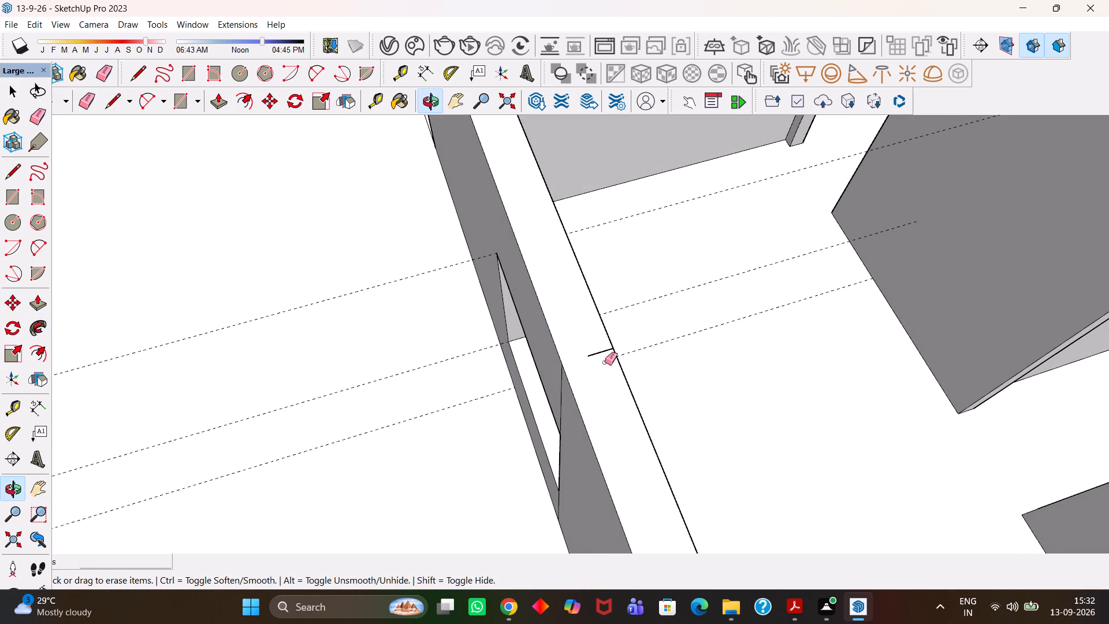
drag(605, 355, 587, 341)
drag(564, 395, 548, 366)
scroll(556, 363, down, 3)
scroll(561, 478, up, 2)
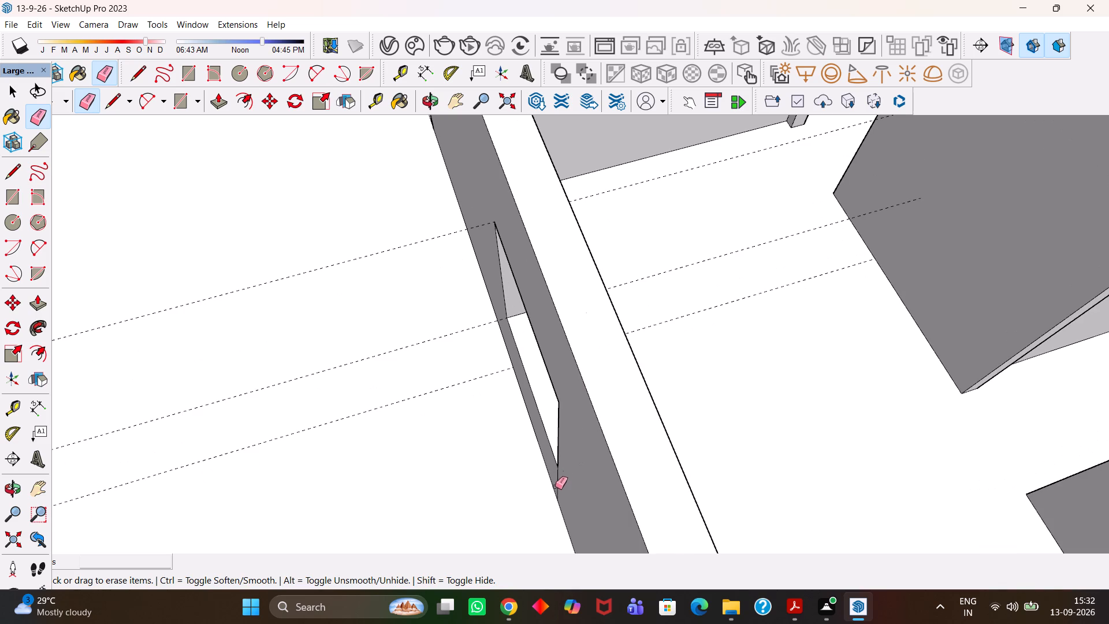
drag(562, 484, 556, 476)
Erase the leftover seam lines above and below the new window on the wall's inner face.
scroll(549, 473, down, 3)
middle_drag(694, 465, 497, 452)
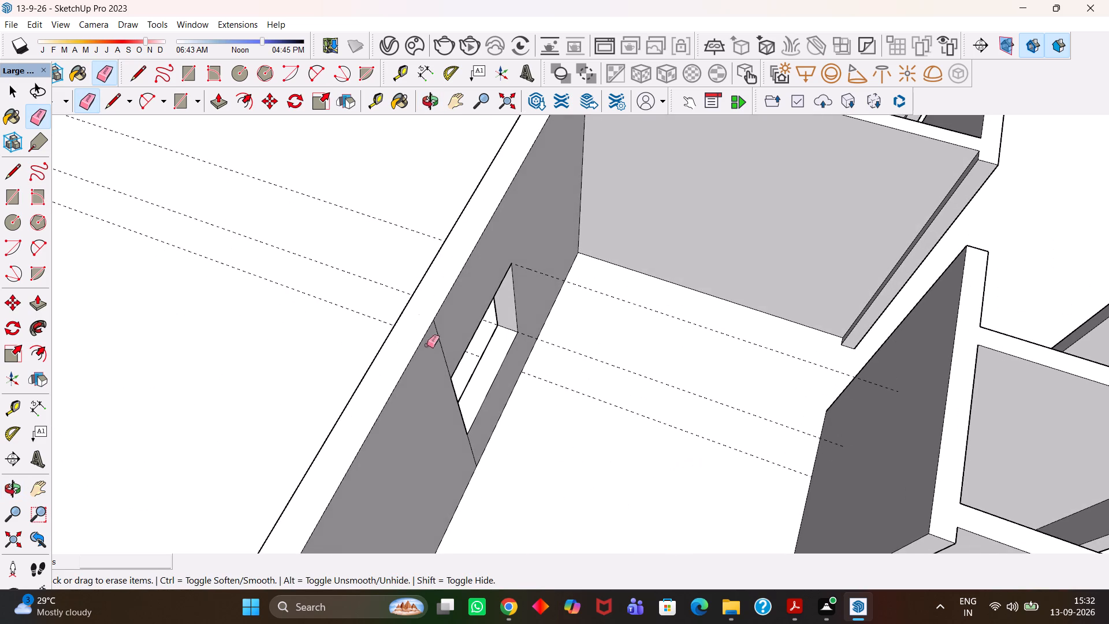
drag(433, 344, 445, 341)
drag(471, 443, 466, 447)
Erase the three construction guides running through the far corner room's new window.
key(h)
scroll(464, 450, down, 5)
middle_click(475, 429)
middle_click(483, 433)
scroll(486, 434, up, 5)
key(h)
scroll(460, 407, down, 3)
drag(452, 393, 485, 430)
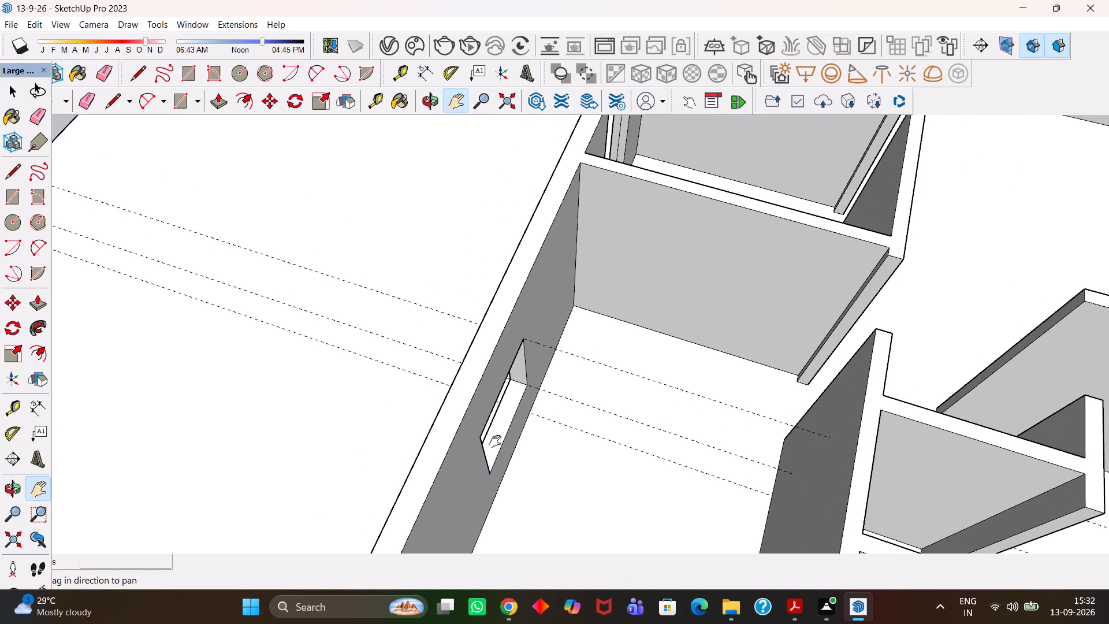
middle_click(496, 462)
scroll(495, 462, up, 1)
key(e)
drag(546, 444, 602, 360)
drag(605, 351, 605, 366)
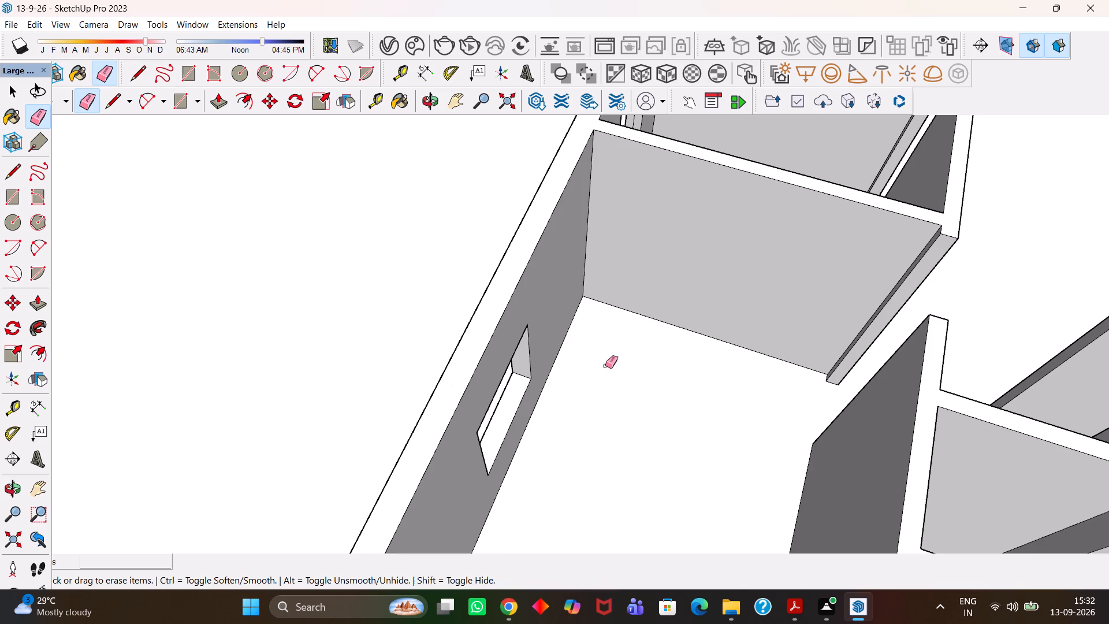
At the next full-height gap along the same outer wall, place a guide along the jamb's base and another 3' above it.
scroll(597, 388, down, 5)
key(h)
scroll(693, 388, up, 3)
key(h)
scroll(666, 391, down, 5)
scroll(588, 369, up, 2)
middle_drag(602, 378, 684, 417)
key(h)
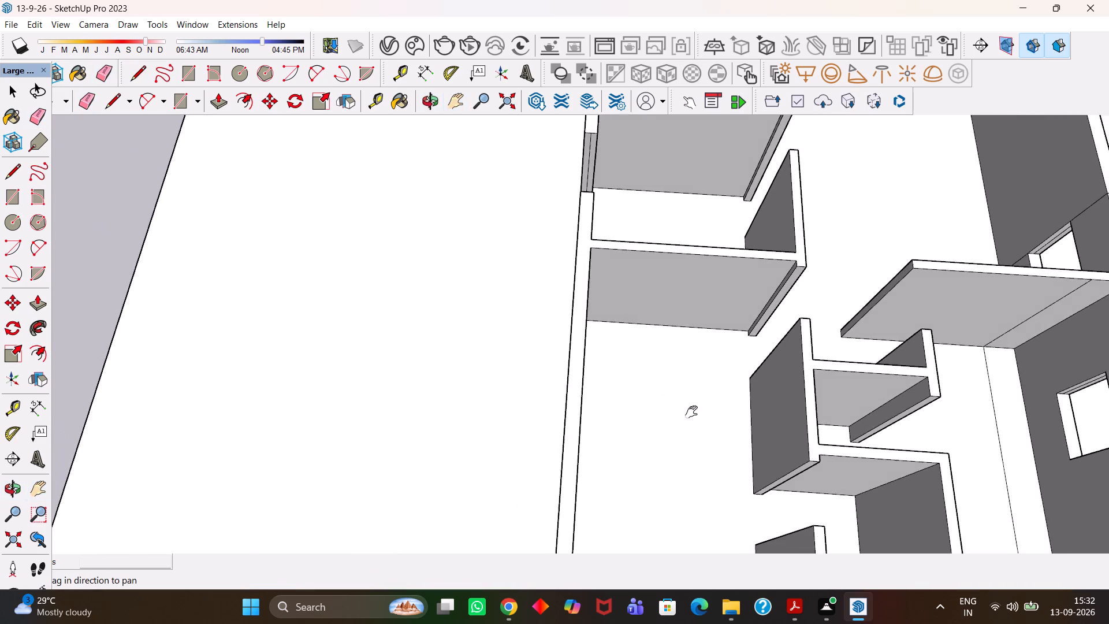
scroll(691, 412, down, 4)
middle_drag(638, 311, 654, 375)
key(h)
drag(640, 248, 571, 349)
scroll(537, 374, up, 5)
middle_drag(526, 362, 539, 369)
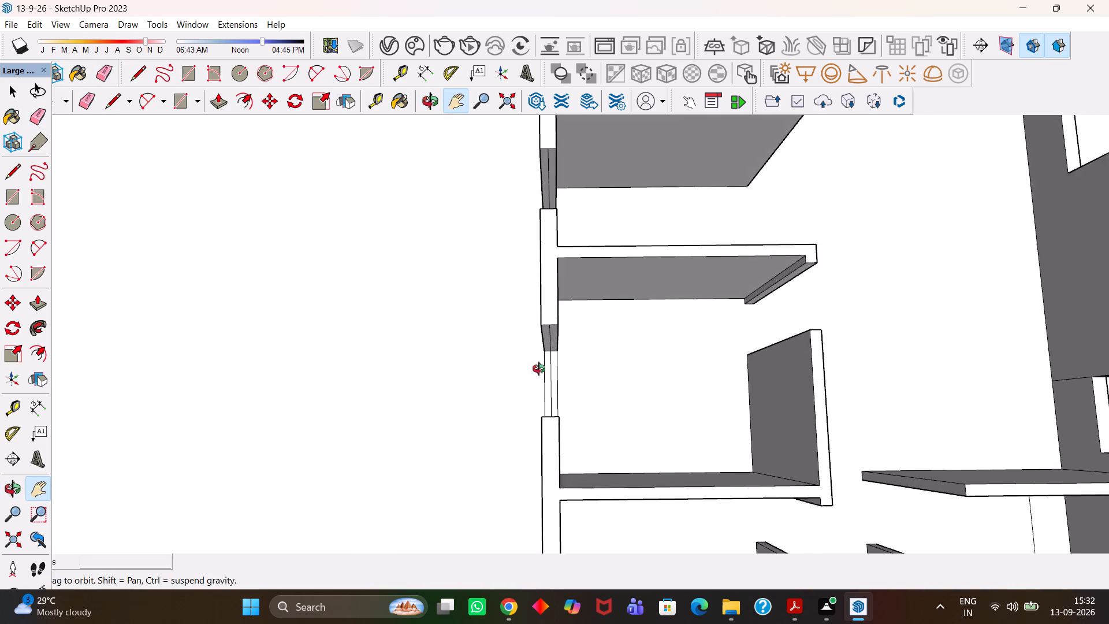
scroll(539, 369, up, 1)
middle_drag(539, 369, 609, 332)
key(h)
scroll(545, 359, up, 4)
drag(579, 361, 578, 412)
middle_drag(575, 425, 550, 415)
scroll(549, 415, up, 2)
key(t)
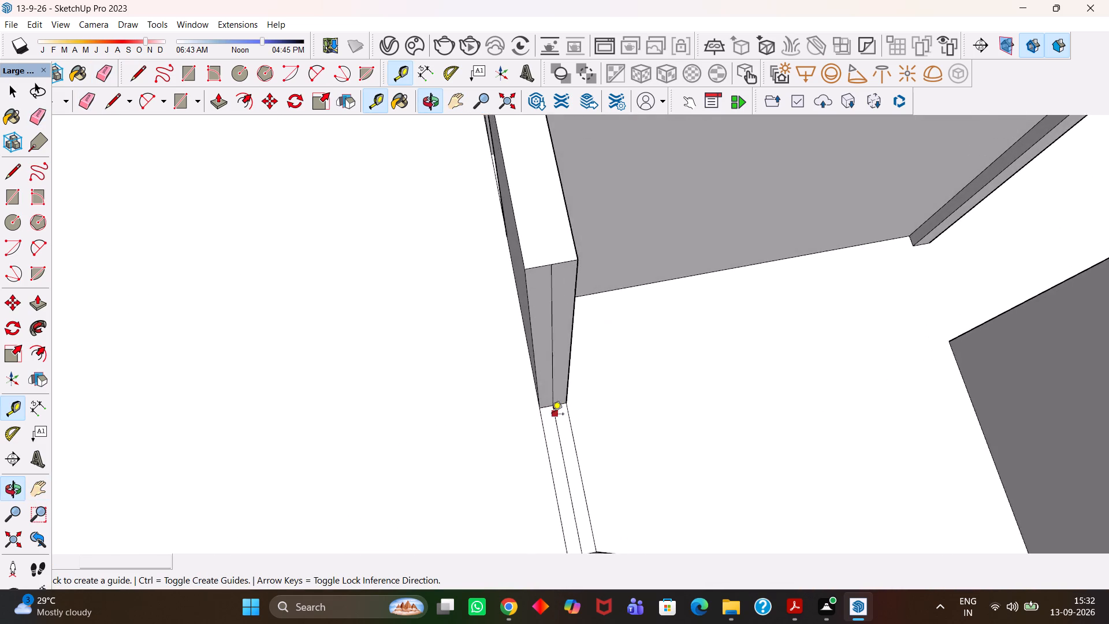
scroll(552, 415, up, 2)
double_click(560, 401)
scroll(557, 408, up, 1)
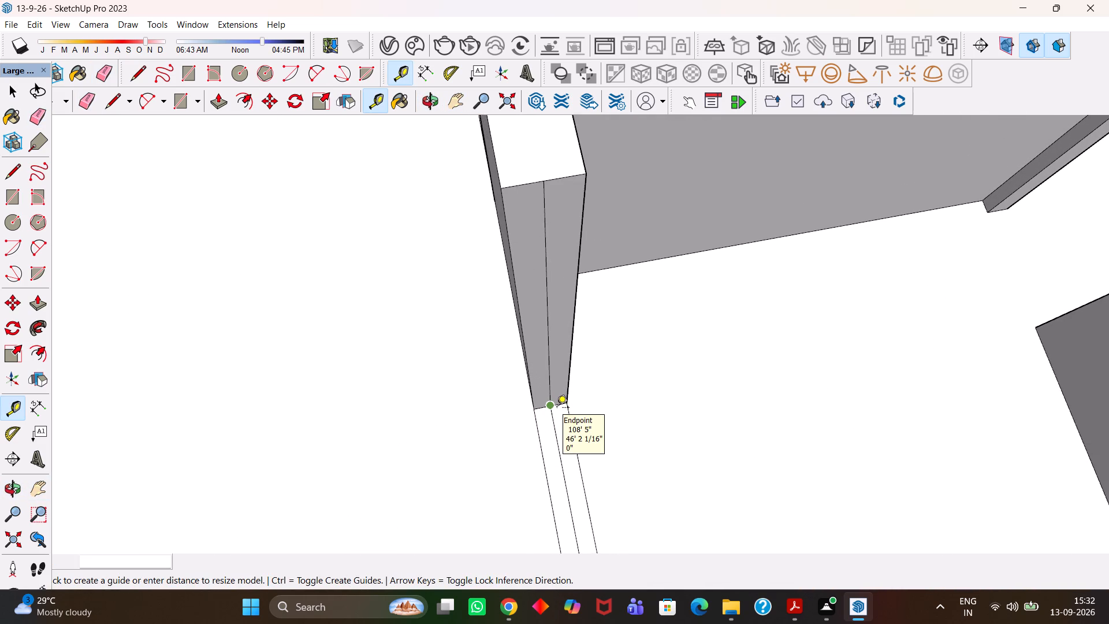
scroll(557, 408, up, 2)
key(t)
scroll(557, 410, up, 3)
double_click(560, 403)
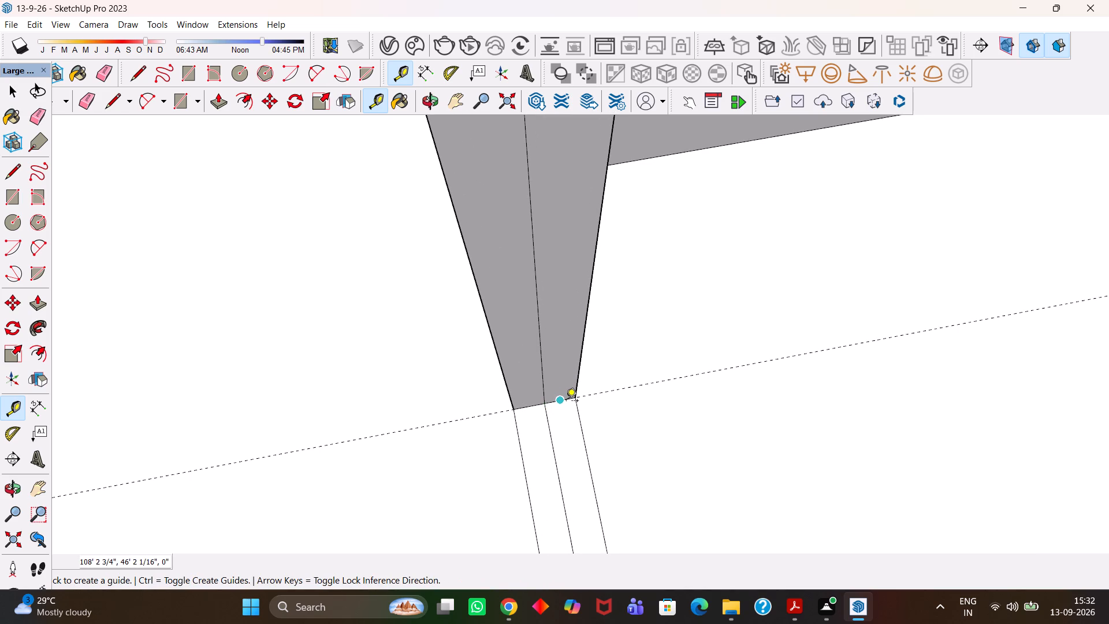
click(563, 400)
scroll(545, 313, down, 4)
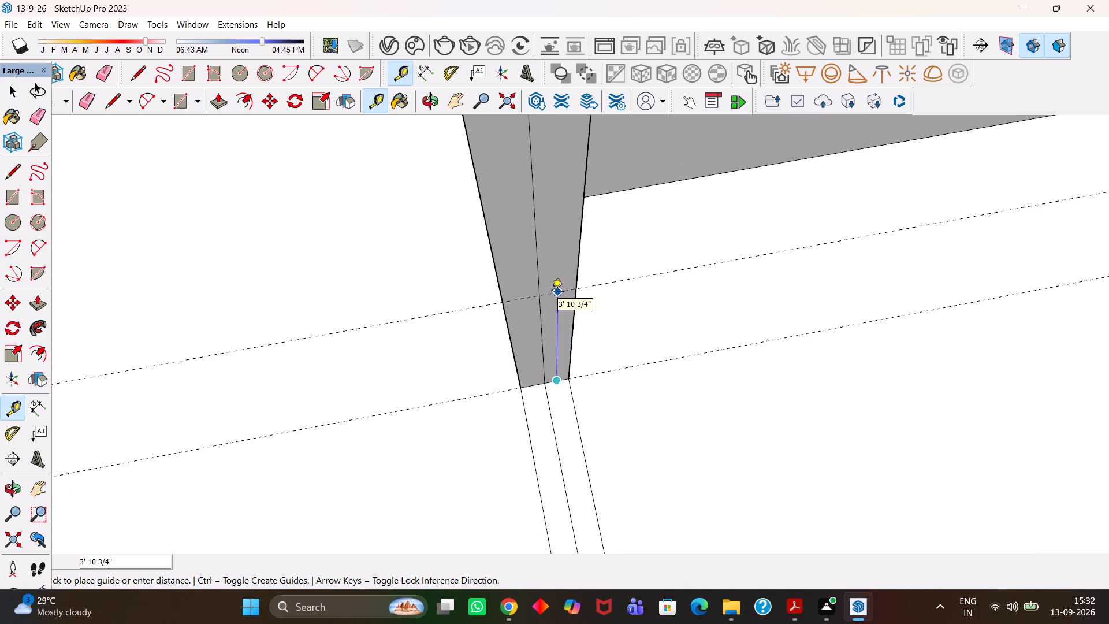
text(3')
key(Return)
key(h)
scroll(552, 292, down, 7)
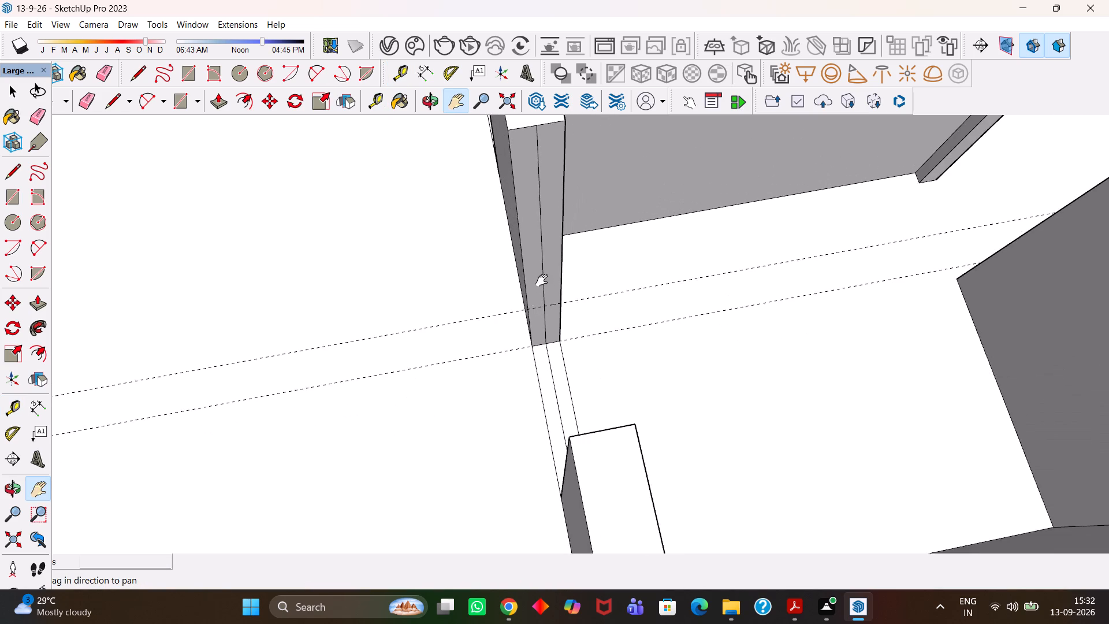
Place a guide 4' above the 3' guide on the gap's jamb.
scroll(542, 280, down, 1)
drag(538, 270, 557, 367)
scroll(557, 367, up, 3)
key(t)
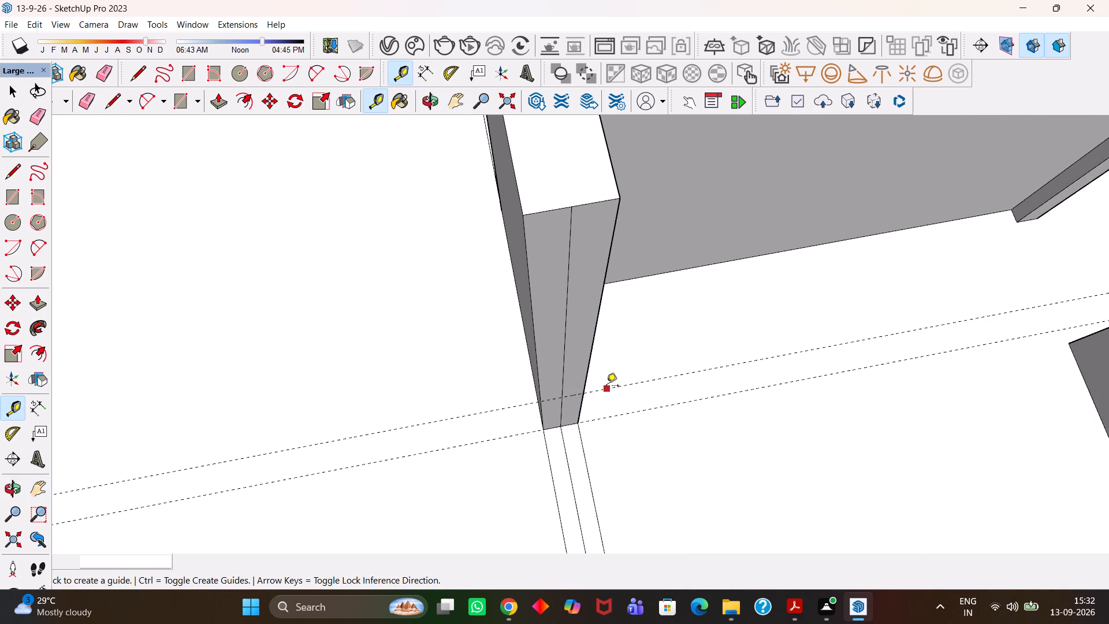
click(606, 387)
text(4')
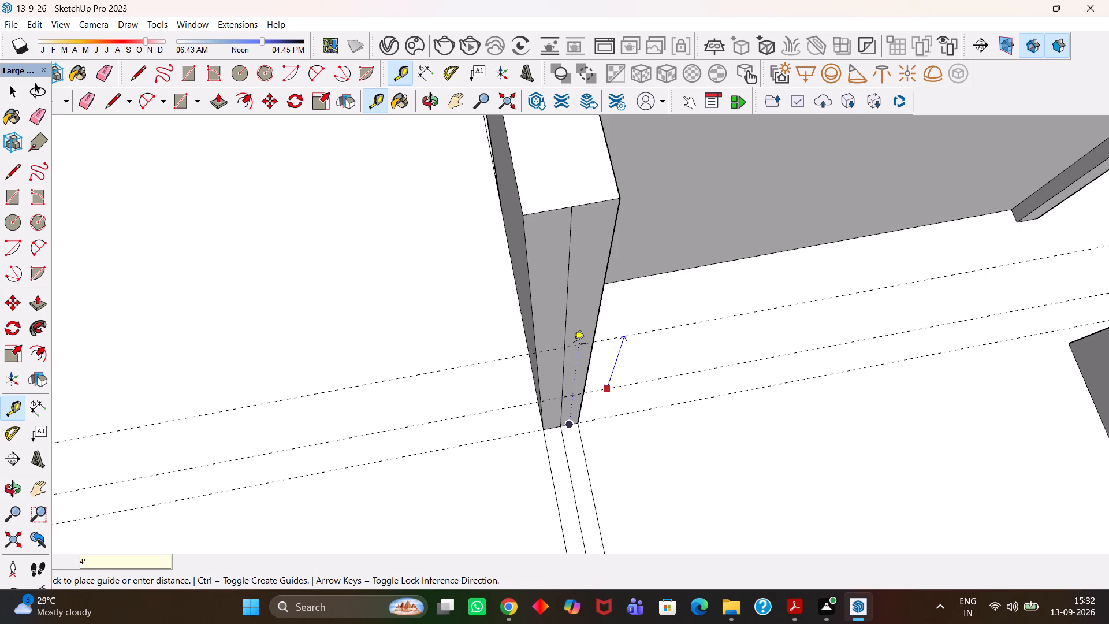
key(Return)
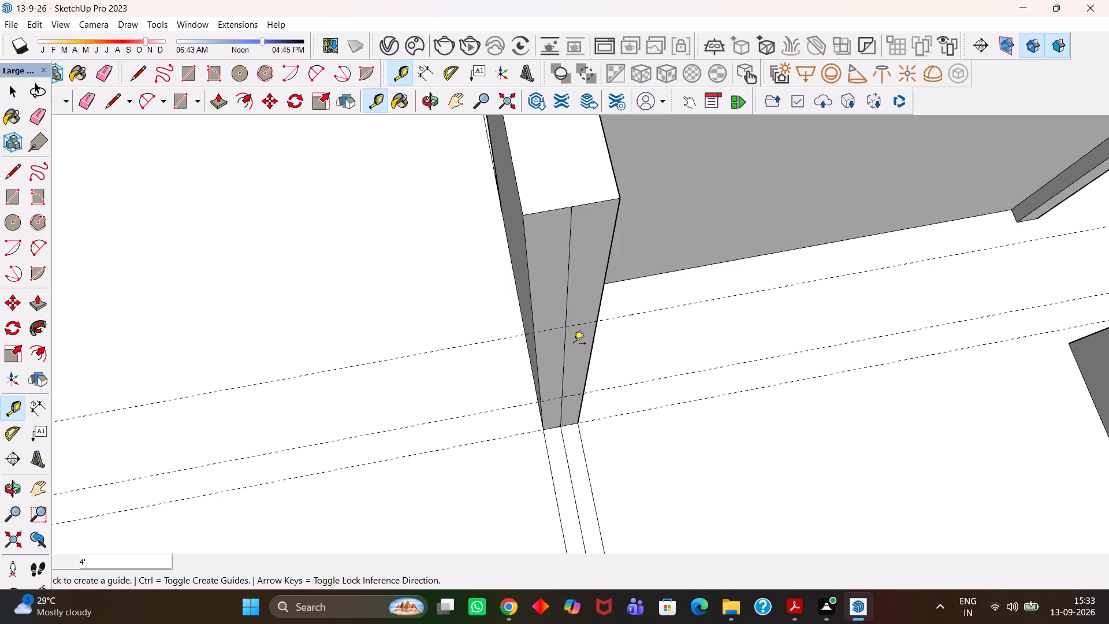
Outline a rectangle on the jamb face between the upper two guides and erase the jamb's vertical centre line.
key(space)
text(r)
click(534, 333)
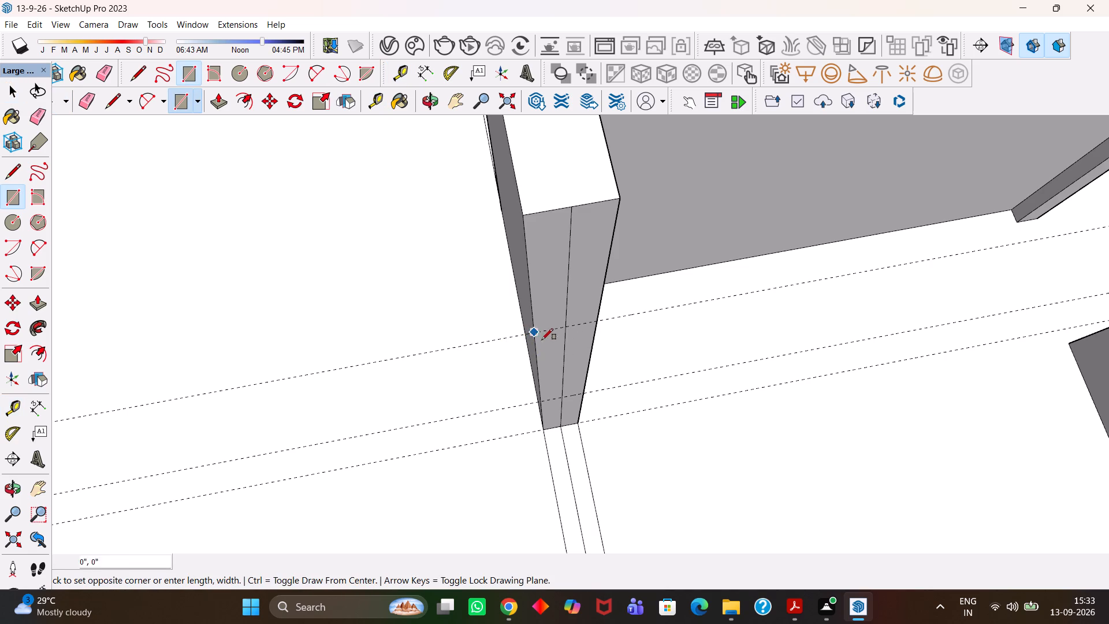
click(582, 391)
key(e)
click(568, 378)
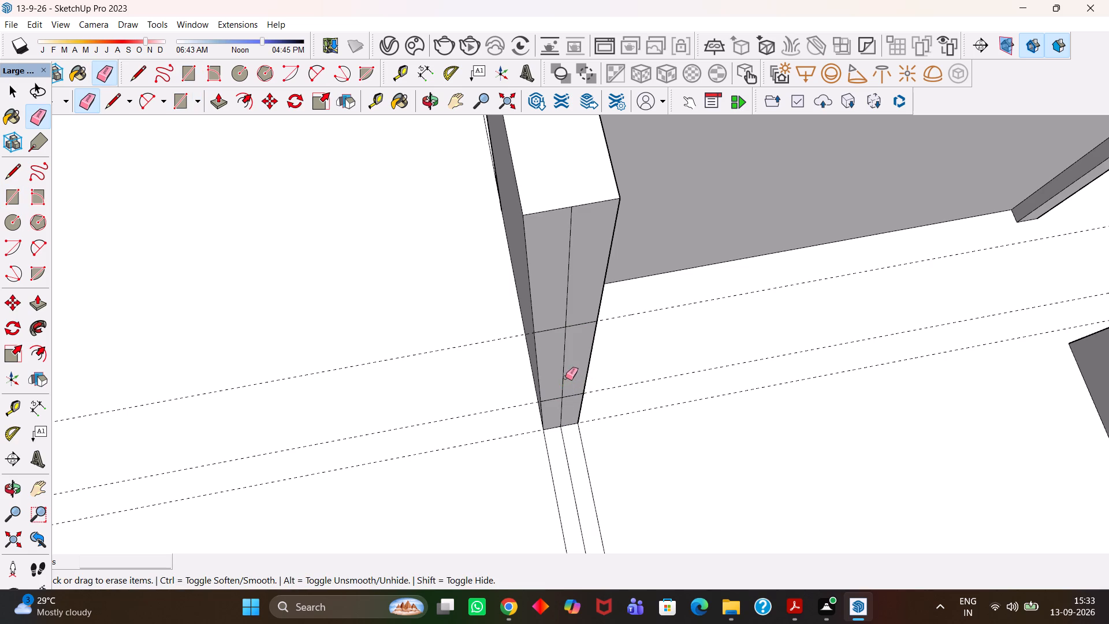
click(563, 411)
drag(575, 296, 570, 296)
drag(570, 296, 560, 294)
Push/Pull the jamb's bottom face 4' across the gap to the opposite jamb to form the sill.
scroll(560, 294, down, 4)
key(space)
click(560, 391)
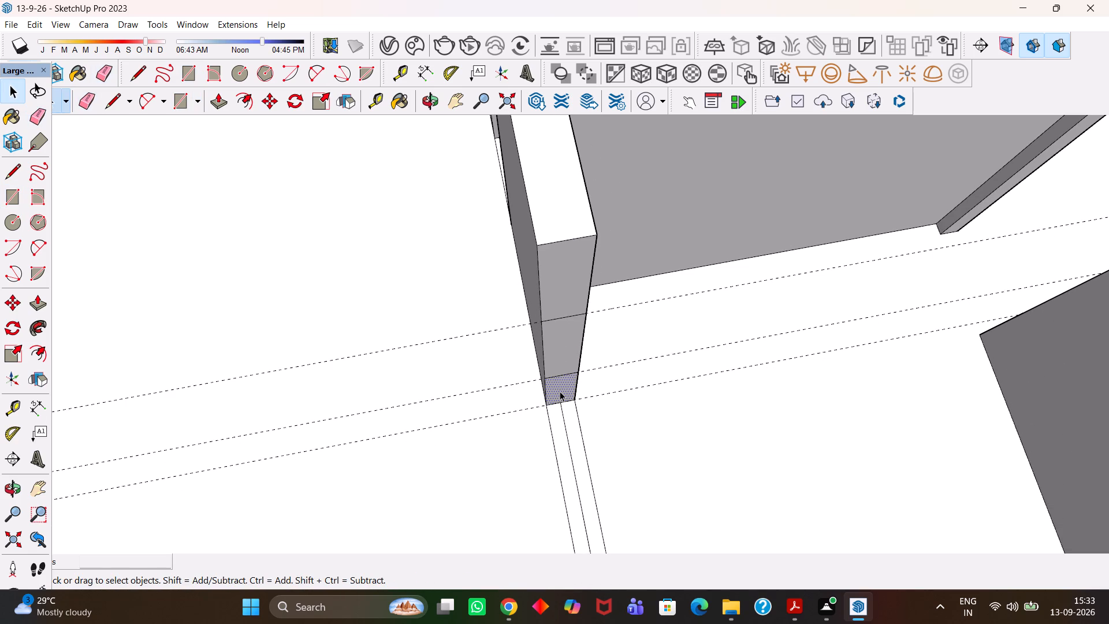
scroll(560, 391, down, 4)
key(p)
click(560, 391)
click(608, 484)
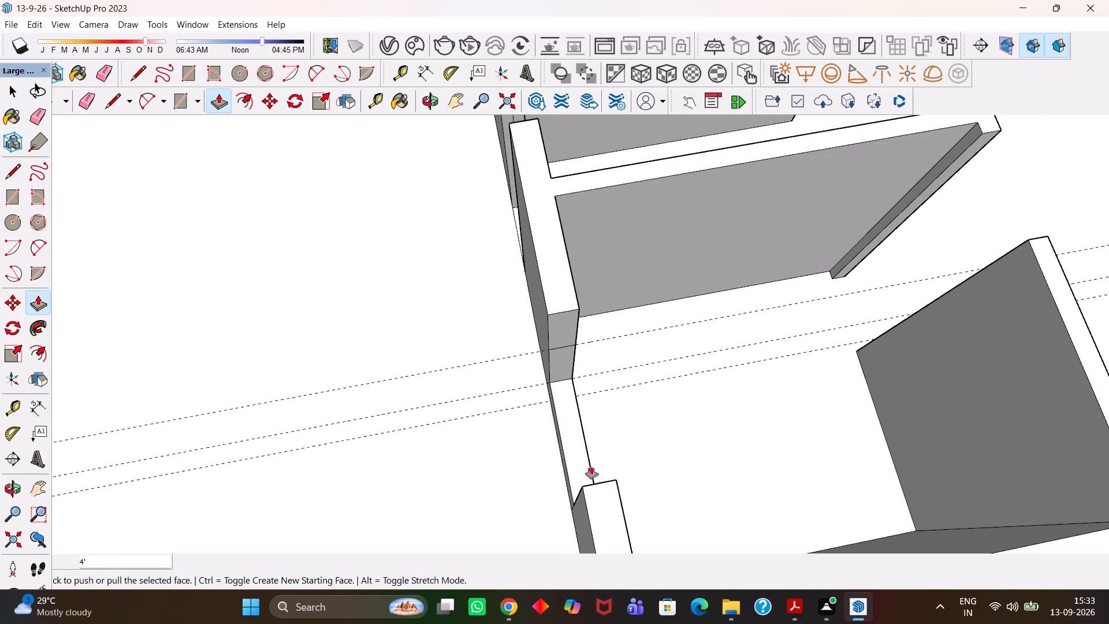
Push/Pull the jamb's face above the upper guide 4' across the gap to form the lintel.
key(space)
click(558, 334)
key(p)
click(560, 334)
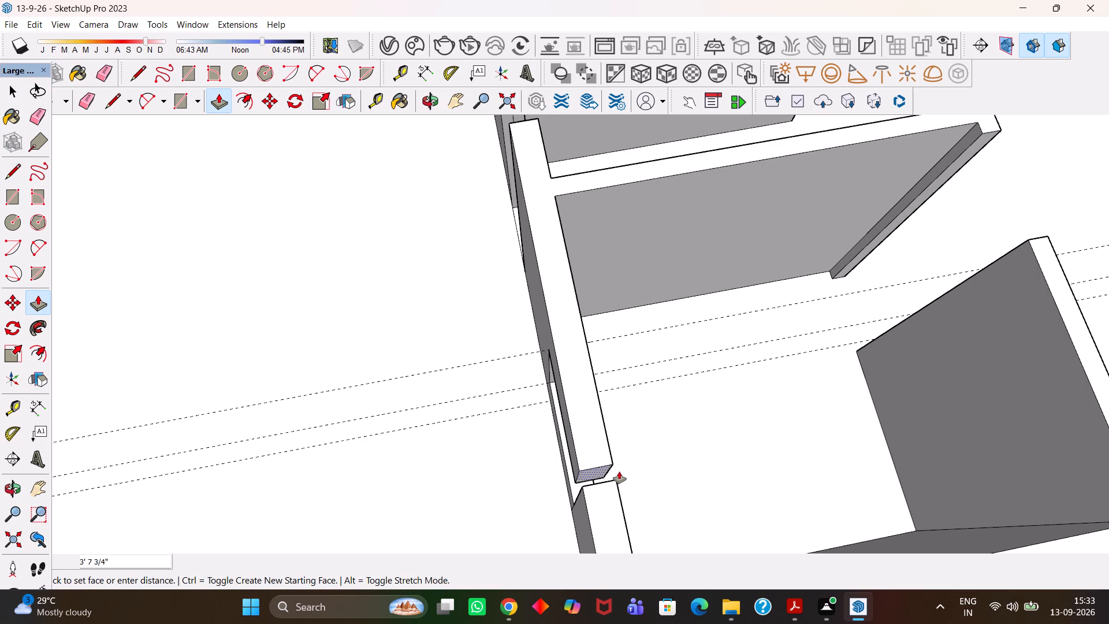
click(615, 482)
Erase the leftover seam lines around the new window on the wall's top and outer face.
scroll(602, 482, up, 3)
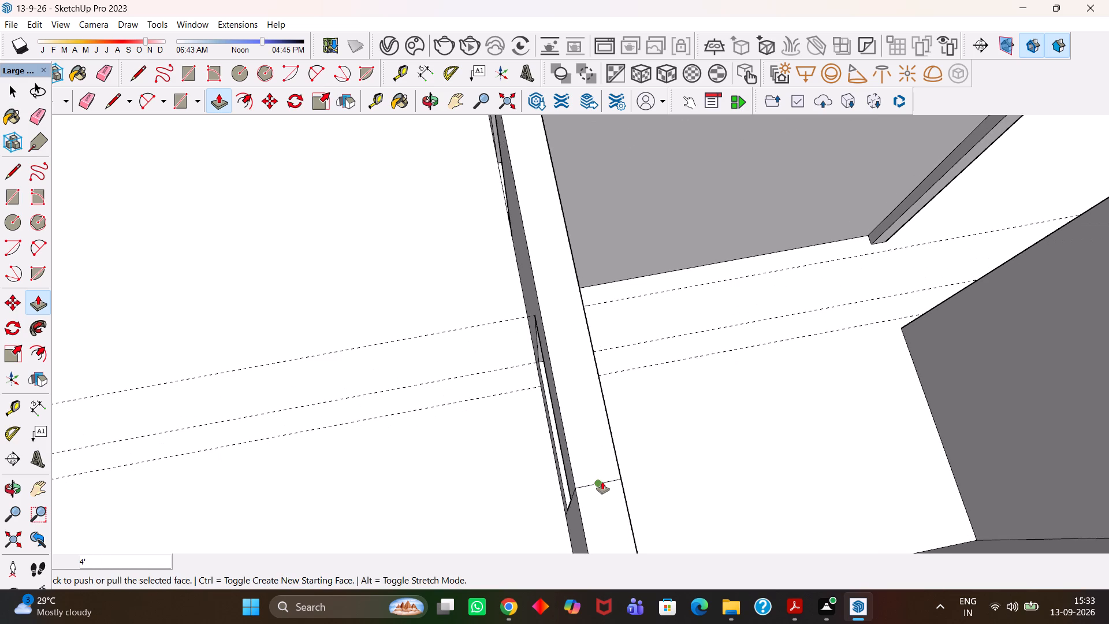
key(h)
drag(599, 491, 612, 403)
middle_drag(593, 436, 608, 436)
scroll(608, 436, up, 2)
key(r)
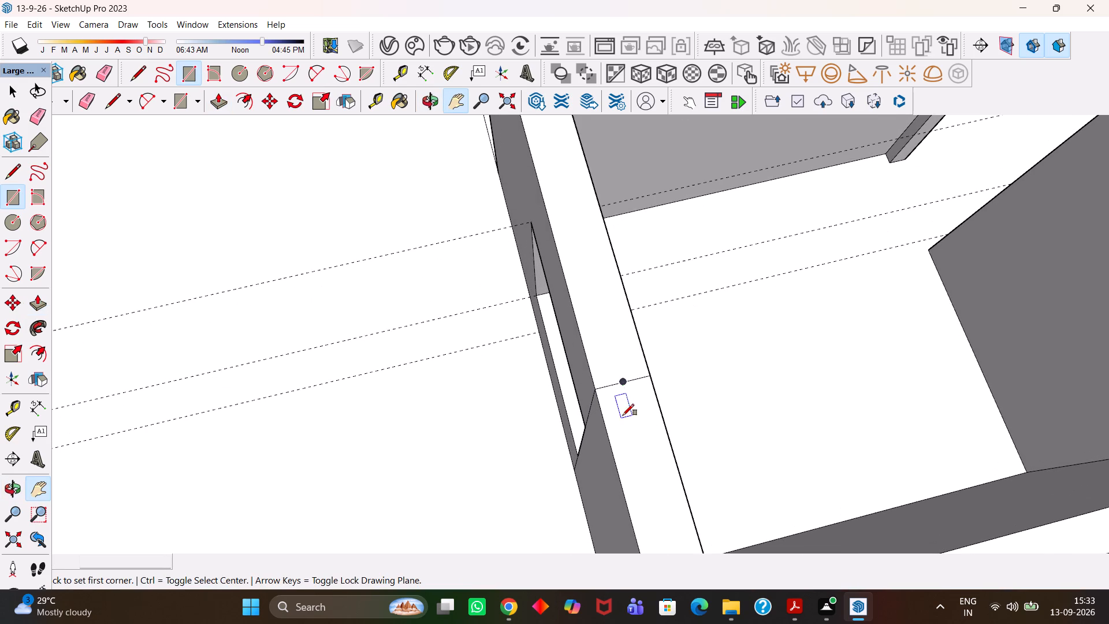
key(e)
drag(623, 396, 608, 365)
drag(590, 403, 591, 408)
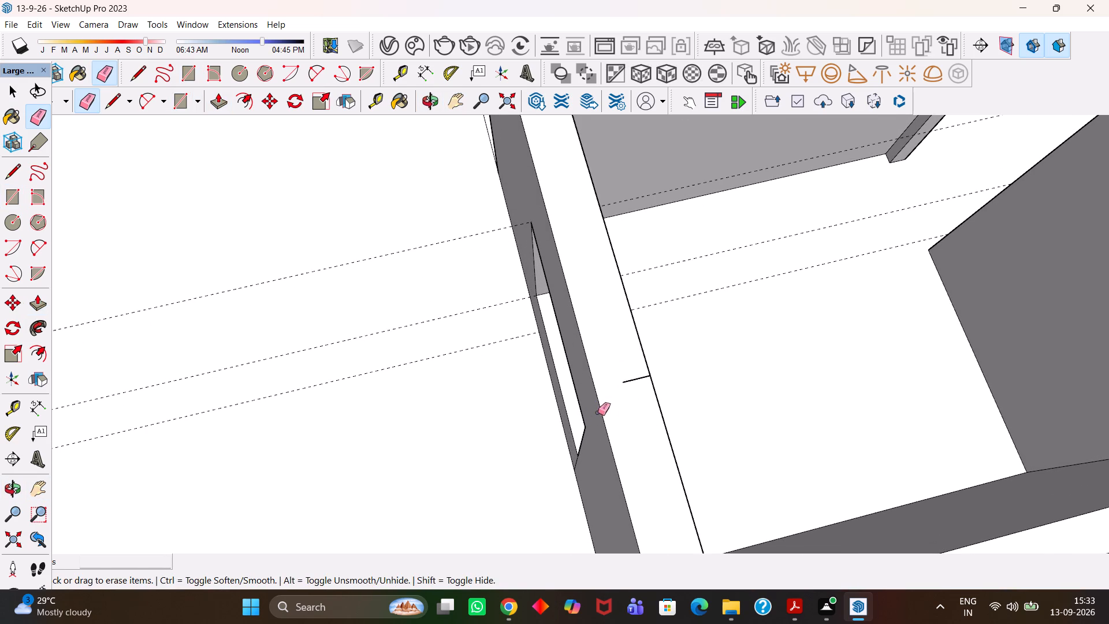
drag(635, 389, 632, 369)
scroll(617, 408, down, 2)
scroll(613, 454, up, 6)
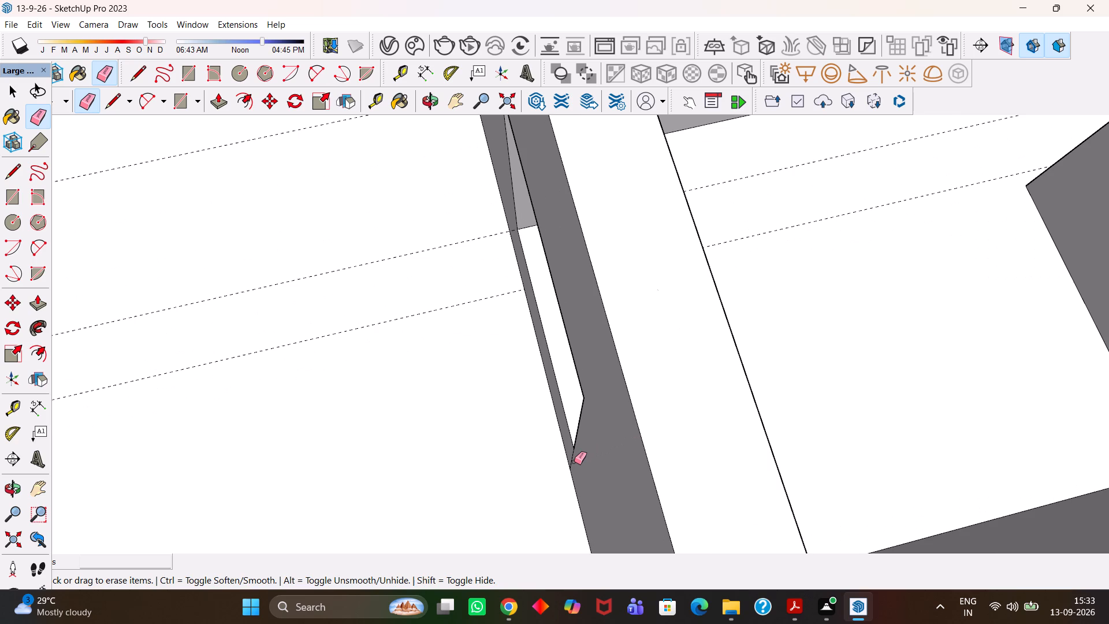
click(574, 462)
click(574, 457)
Erase the leftover seam lines above and below the new window on the wall's inner face.
scroll(571, 455, down, 4)
middle_drag(691, 454, 495, 440)
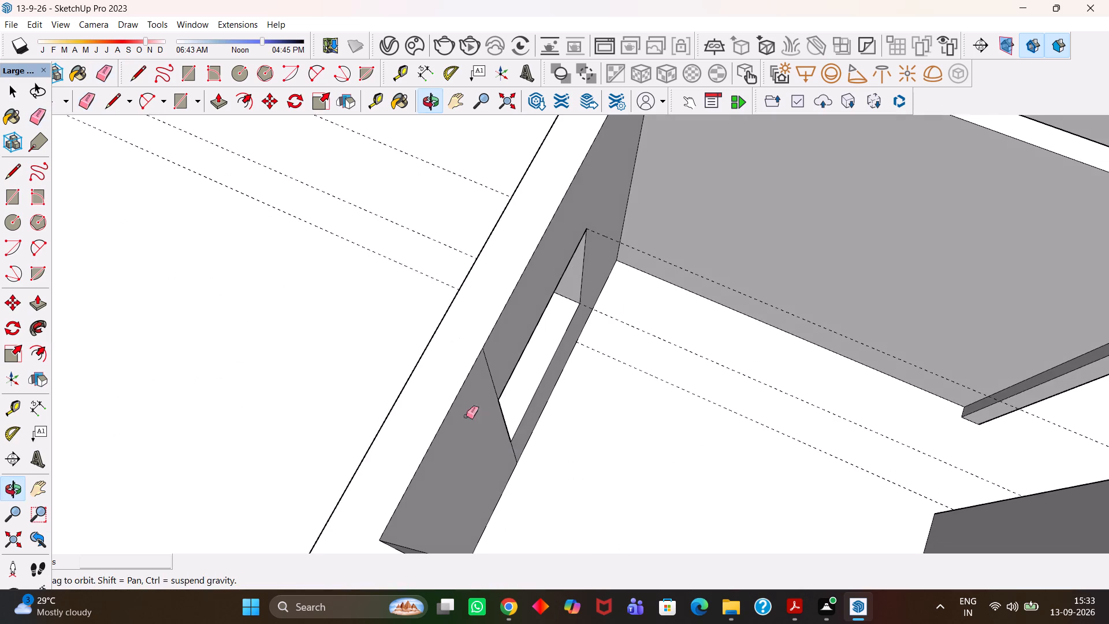
drag(481, 380, 493, 347)
drag(512, 460, 513, 451)
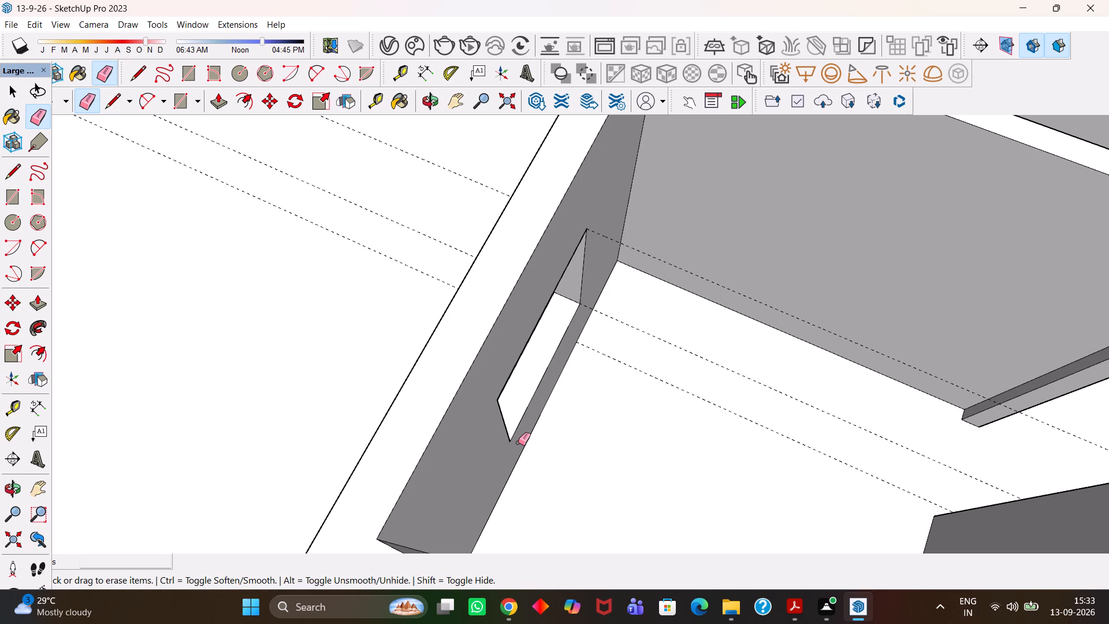
Save the model.
key(h)
scroll(518, 443, down, 12)
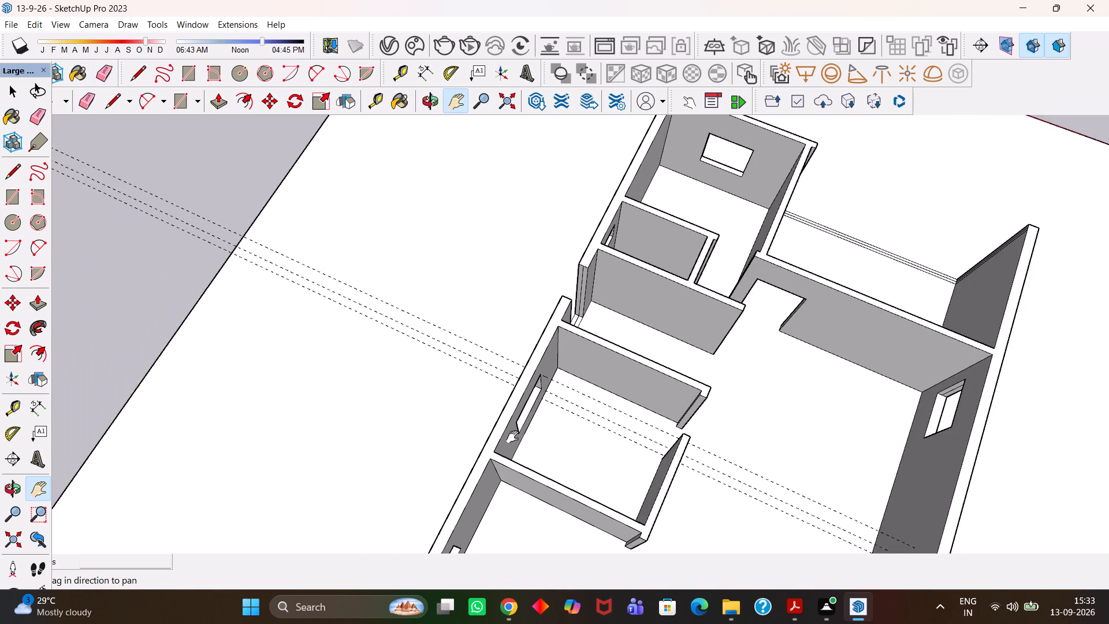
middle_drag(512, 438, 554, 451)
scroll(553, 450, up, 1)
key(ctrl+s)
Erase the three construction guides running through the new window.
scroll(538, 445, up, 3)
middle_drag(515, 428, 548, 437)
scroll(537, 433, up, 1)
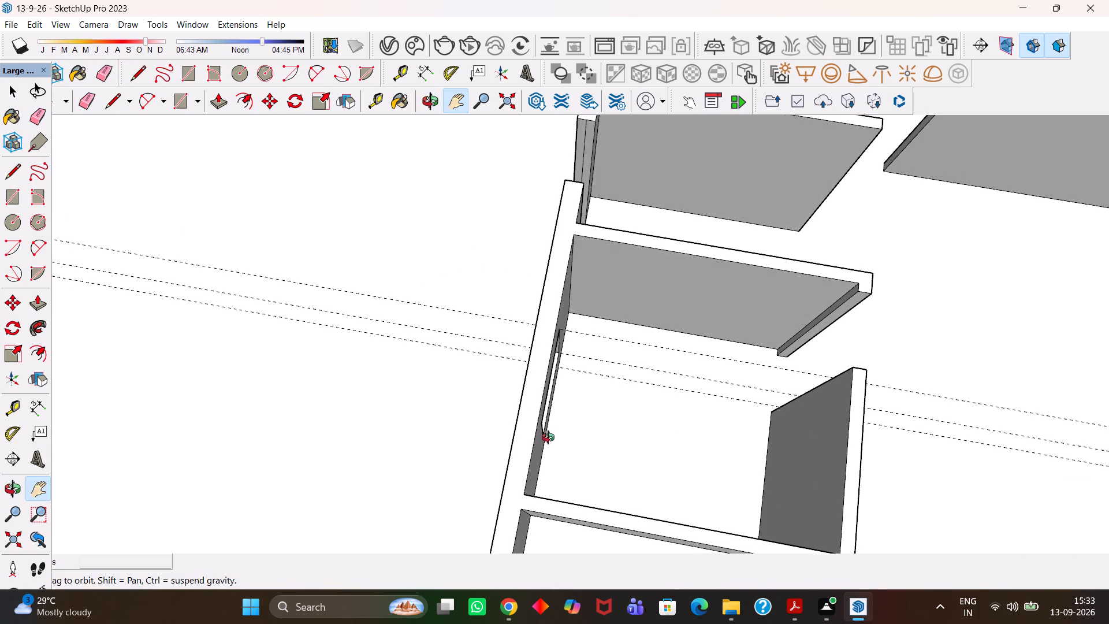
middle_drag(548, 437, 551, 438)
scroll(552, 439, down, 2)
key(r)
key(e)
drag(461, 330, 442, 377)
At the remaining full-height gap along the same outer wall, place a guide along the jamb's base.
scroll(442, 377, down, 4)
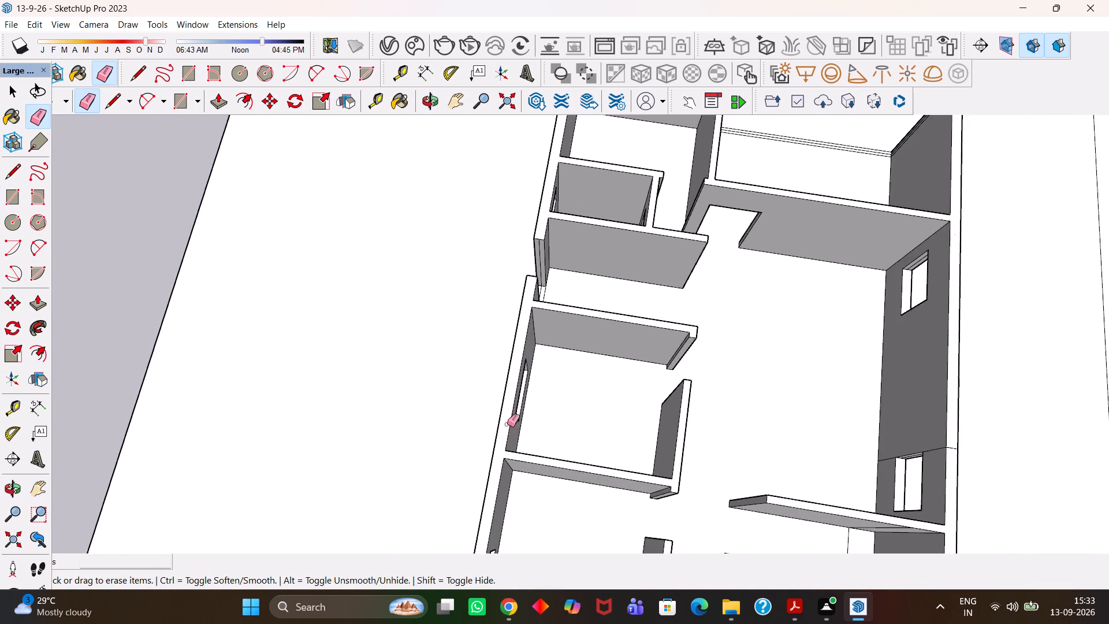
scroll(510, 424, up, 5)
middle_drag(520, 428, 478, 413)
key(h)
scroll(481, 414, down, 3)
drag(633, 361, 554, 453)
scroll(454, 333, up, 3)
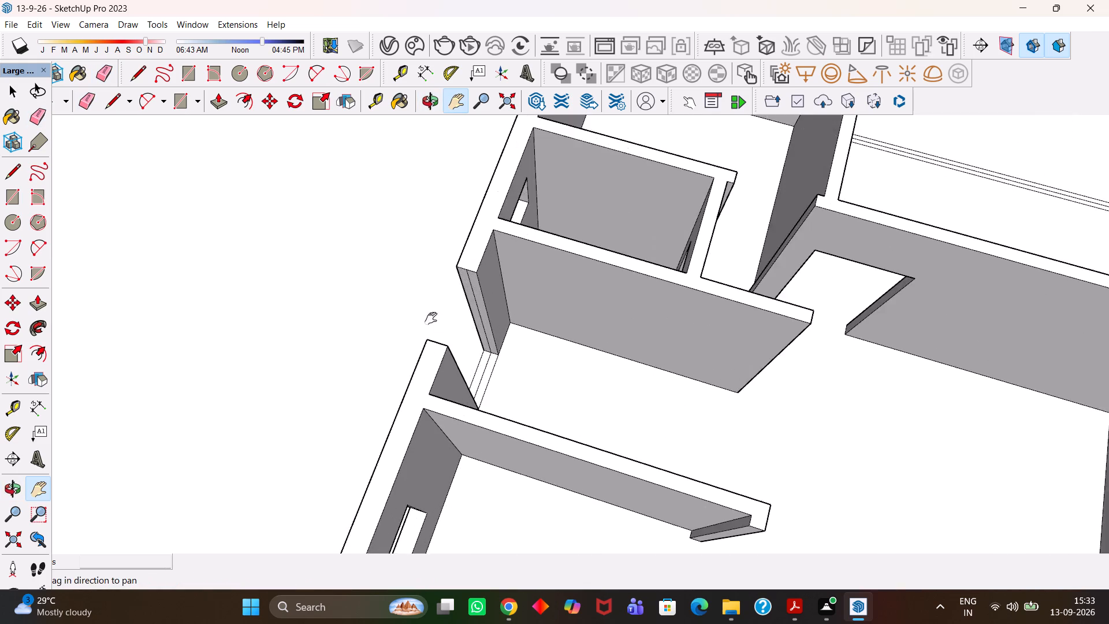
scroll(431, 318, up, 3)
middle_drag(449, 327, 530, 344)
key(h)
scroll(471, 386, up, 3)
drag(484, 382, 557, 417)
middle_drag(557, 420, 587, 406)
scroll(587, 406, up, 2)
key(h)
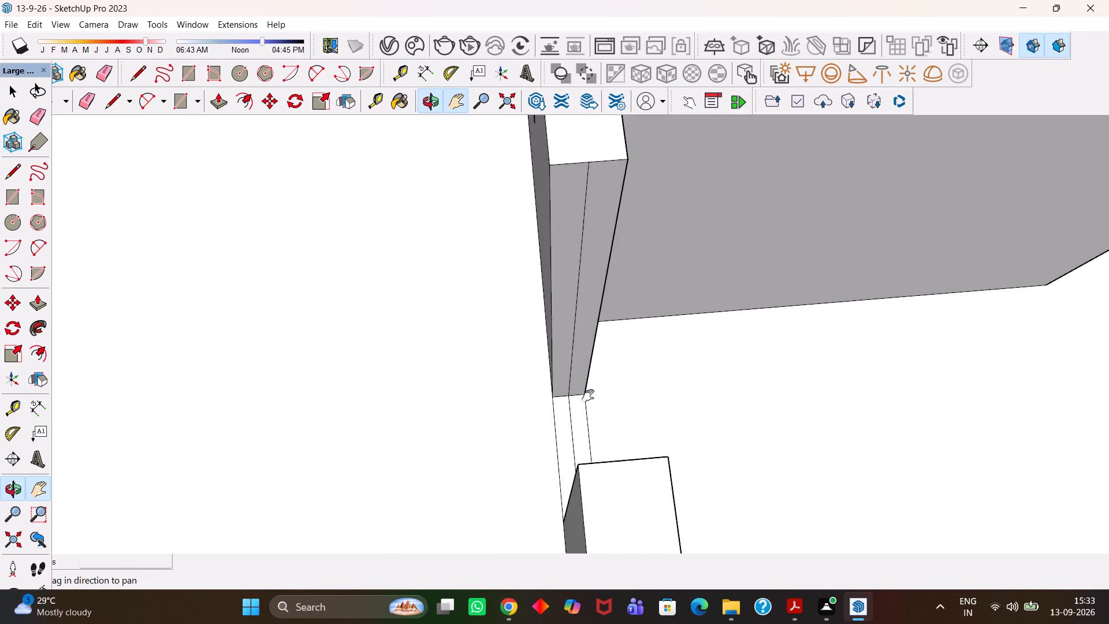
drag(586, 392, 568, 419)
middle_drag(554, 440, 553, 435)
scroll(553, 436, up, 1)
key(t)
double_click(564, 424)
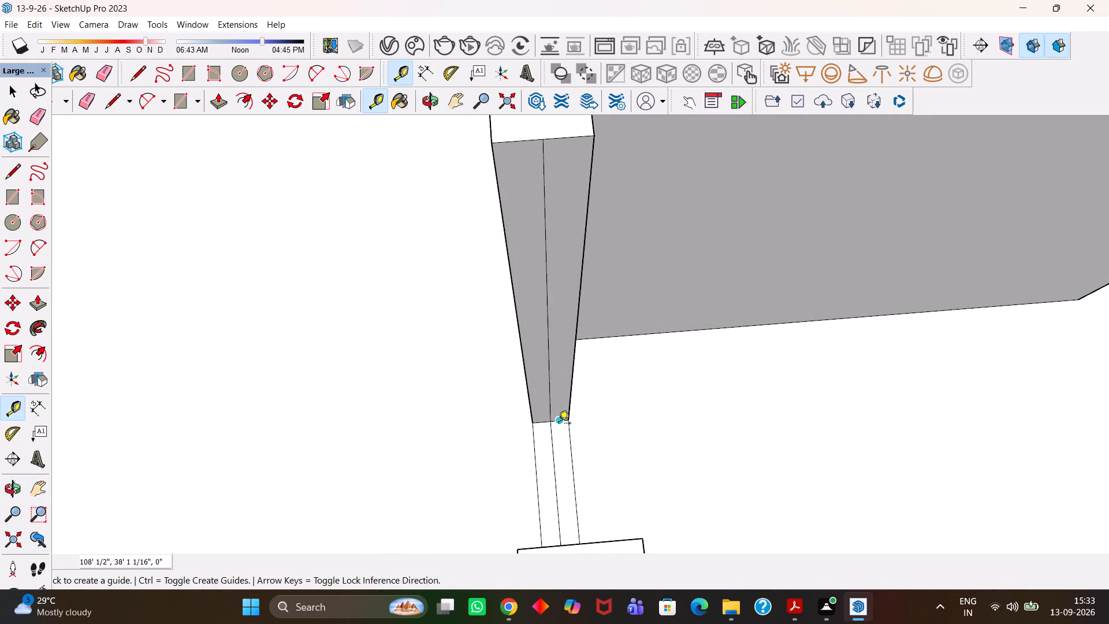
click(557, 422)
scroll(560, 423, up, 2)
double_click(560, 423)
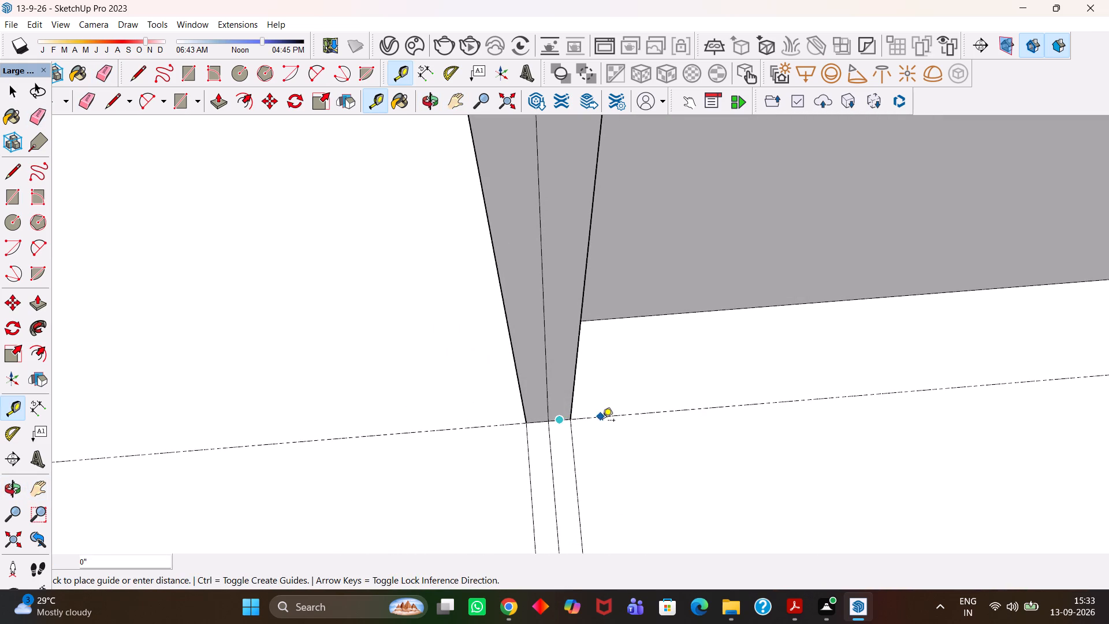
click(604, 417)
Place a guide along the top edge of the same jamb.
scroll(550, 398, down, 8)
key(h)
drag(526, 339, 537, 359)
scroll(537, 366, up, 3)
key(t)
double_click(564, 304)
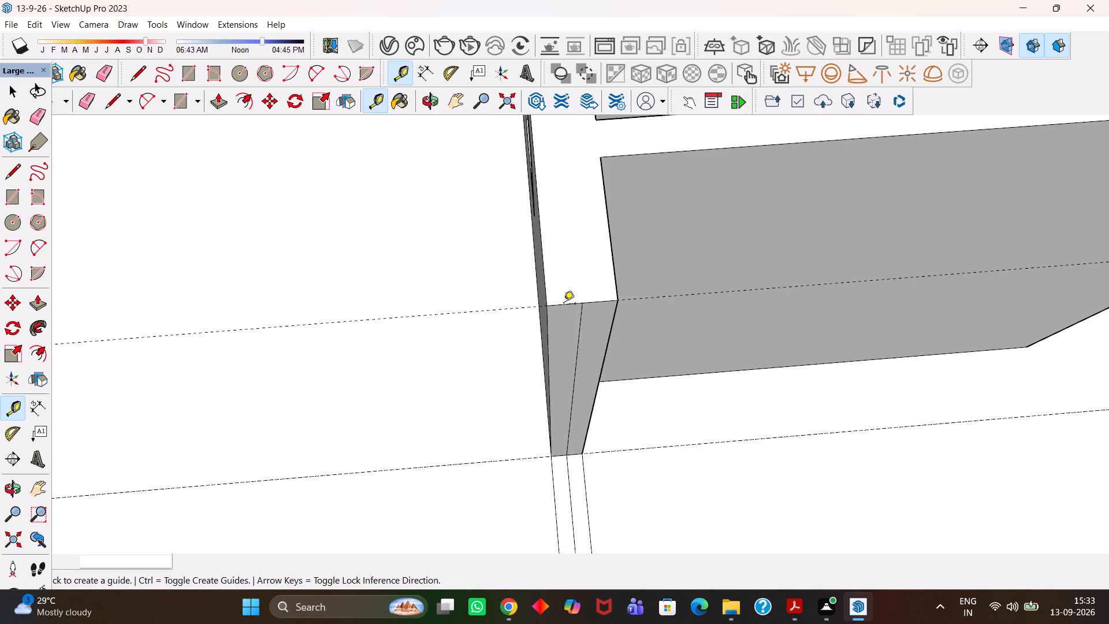
click(519, 304)
key(t)
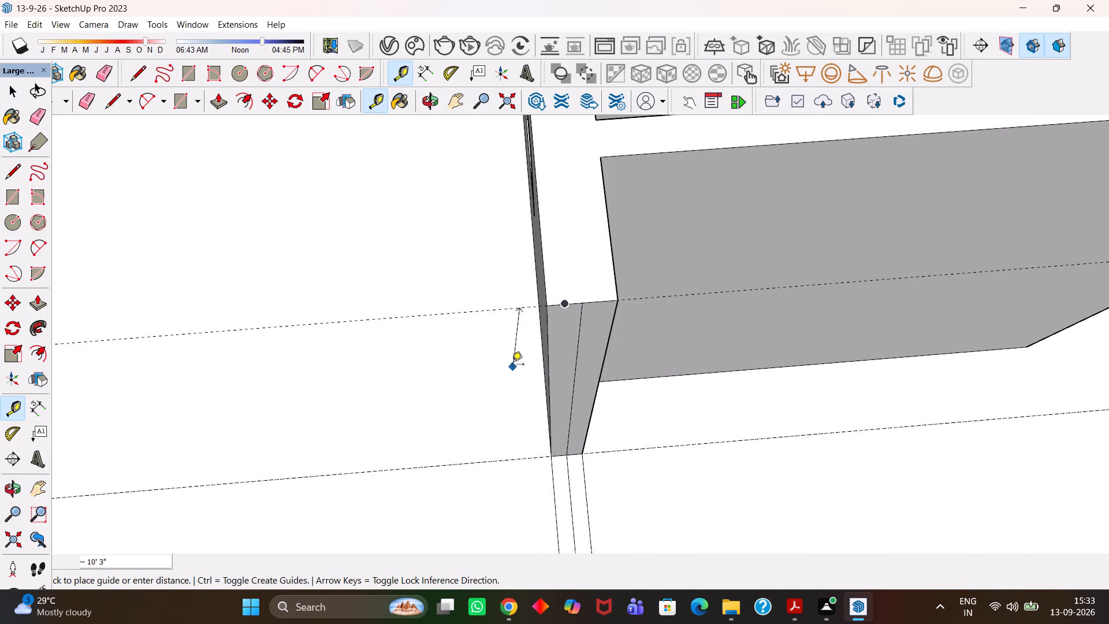
key(space)
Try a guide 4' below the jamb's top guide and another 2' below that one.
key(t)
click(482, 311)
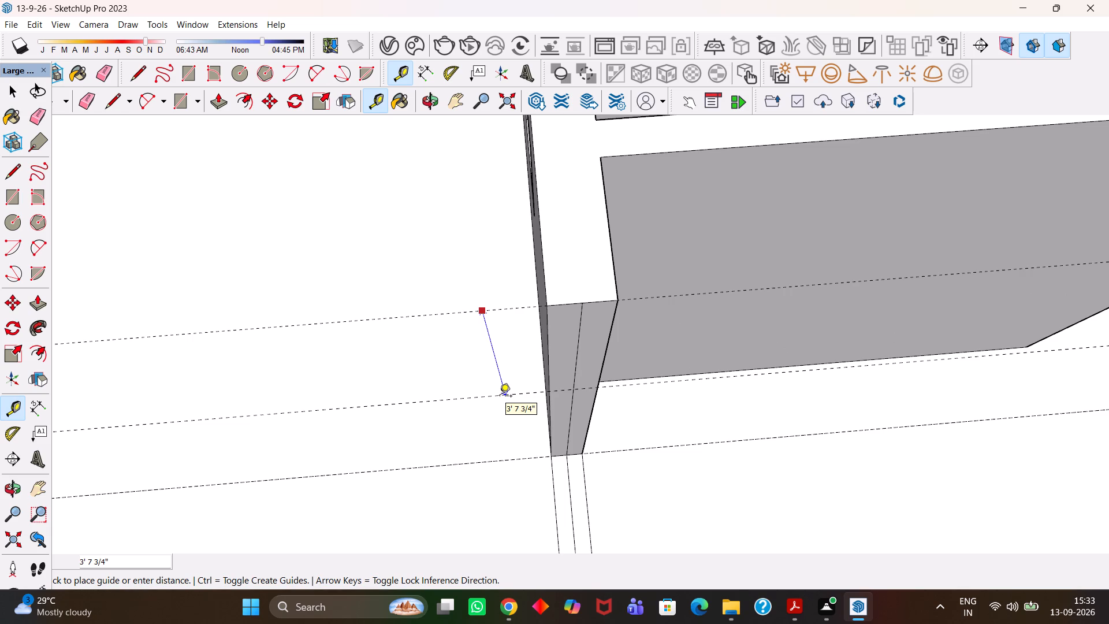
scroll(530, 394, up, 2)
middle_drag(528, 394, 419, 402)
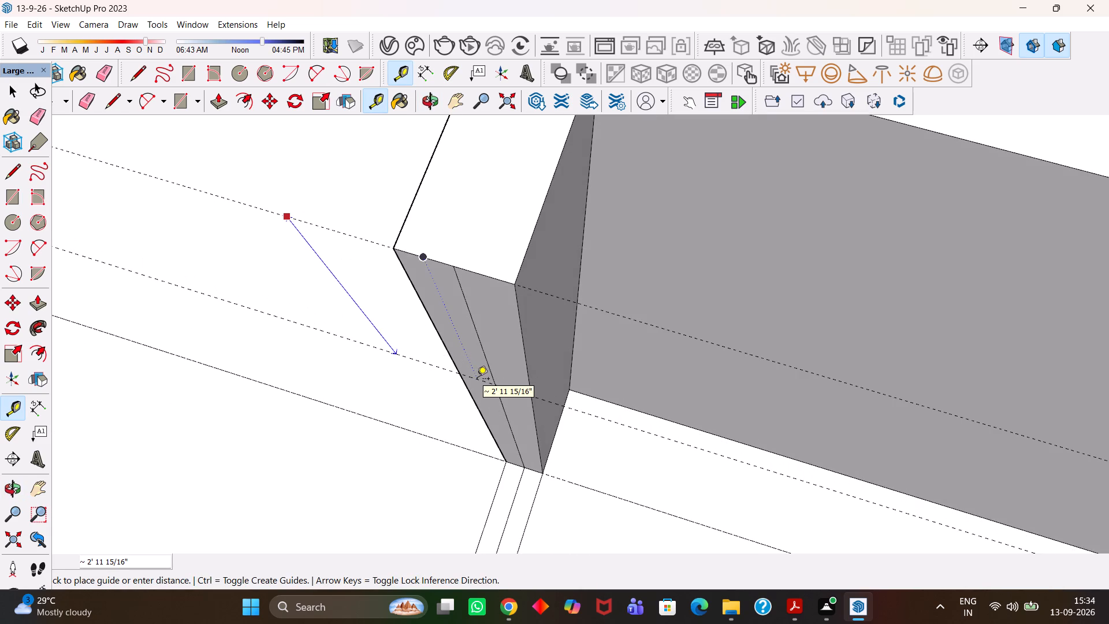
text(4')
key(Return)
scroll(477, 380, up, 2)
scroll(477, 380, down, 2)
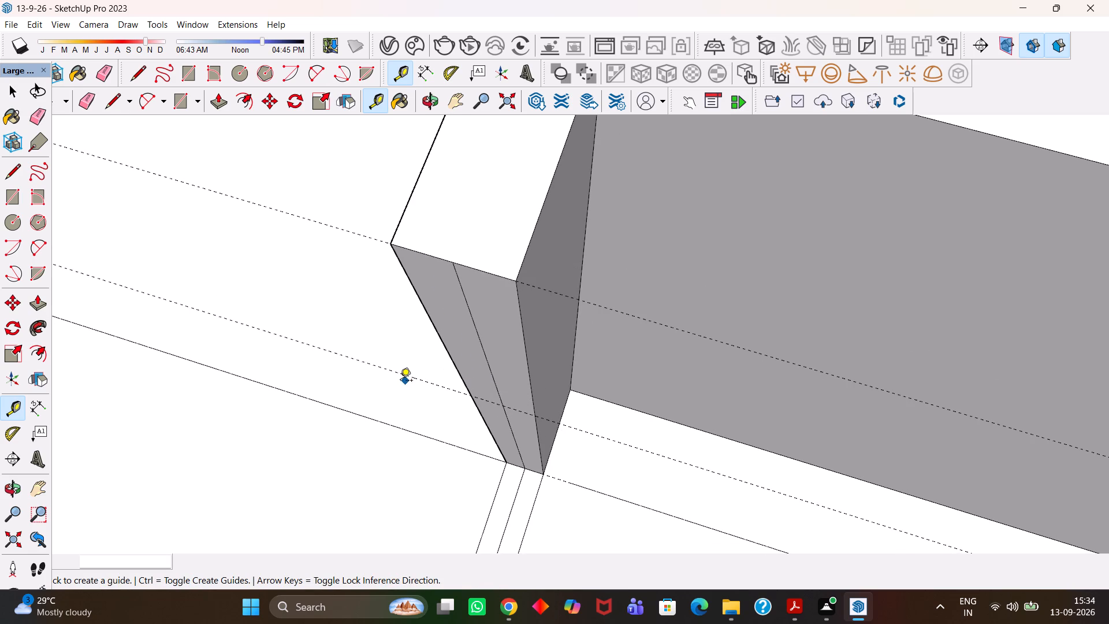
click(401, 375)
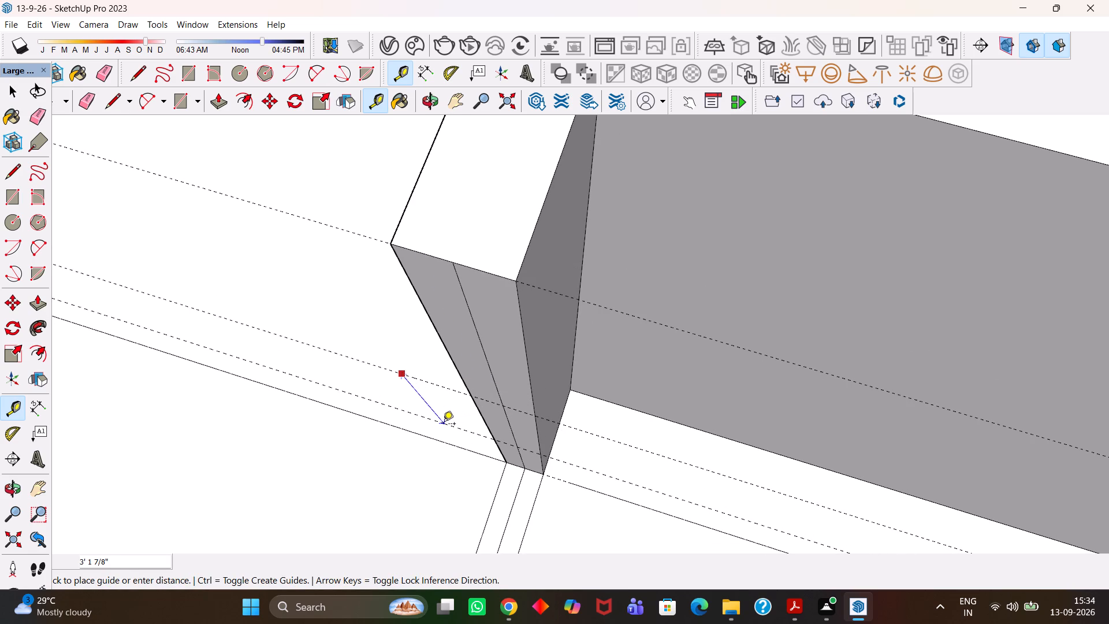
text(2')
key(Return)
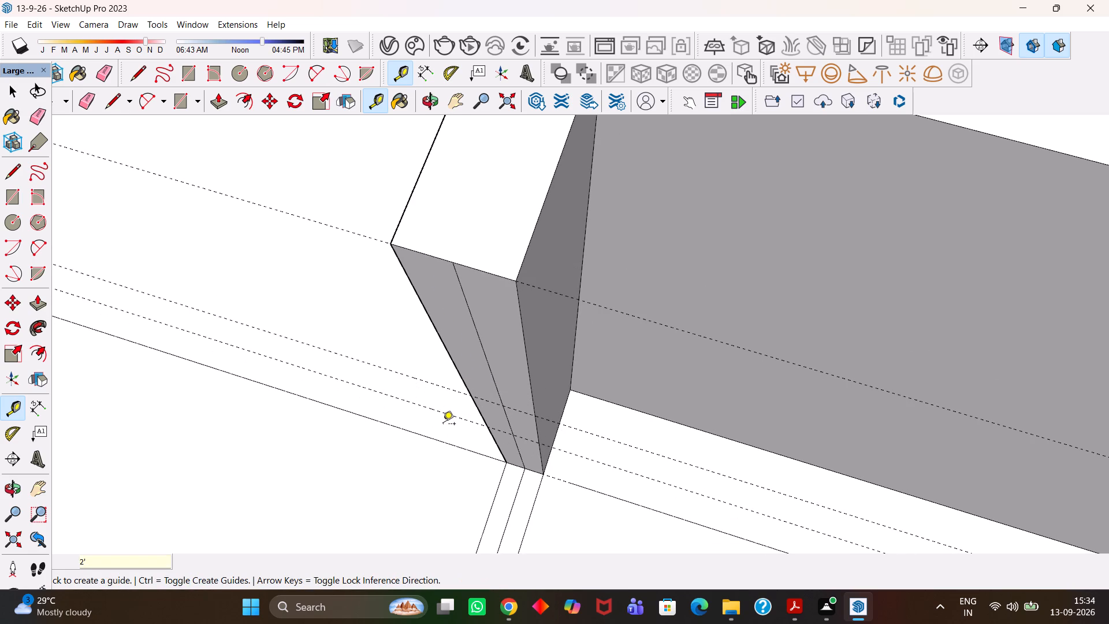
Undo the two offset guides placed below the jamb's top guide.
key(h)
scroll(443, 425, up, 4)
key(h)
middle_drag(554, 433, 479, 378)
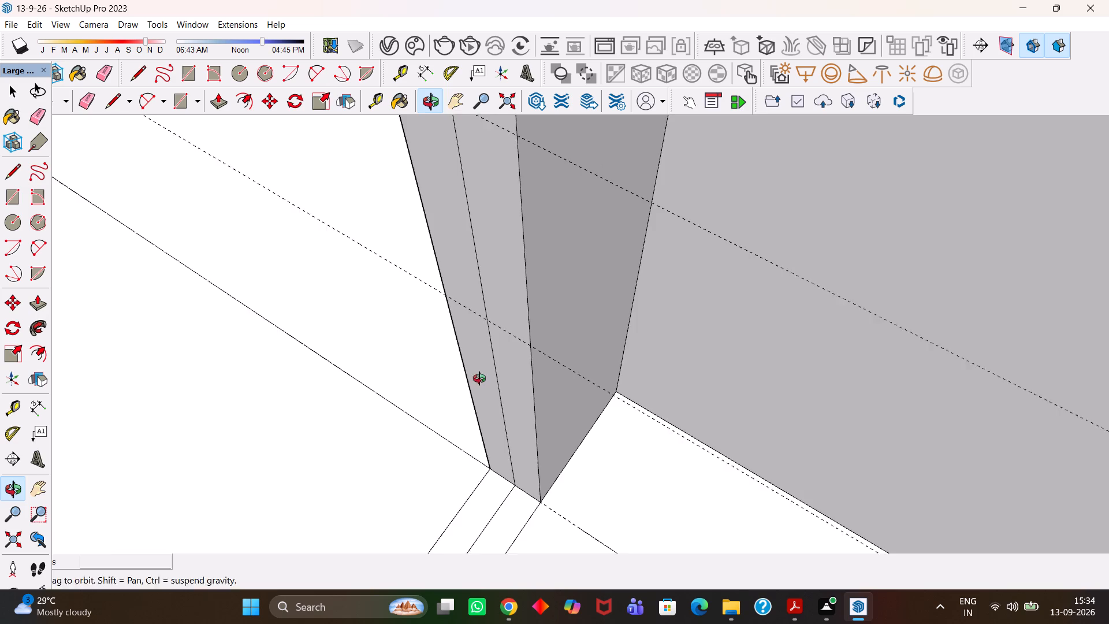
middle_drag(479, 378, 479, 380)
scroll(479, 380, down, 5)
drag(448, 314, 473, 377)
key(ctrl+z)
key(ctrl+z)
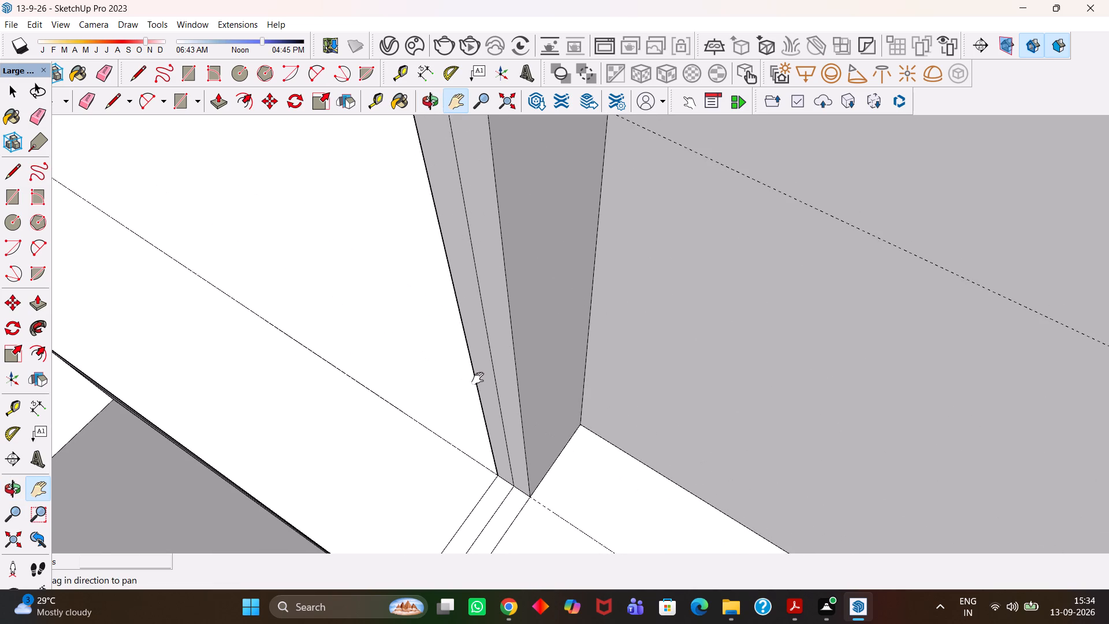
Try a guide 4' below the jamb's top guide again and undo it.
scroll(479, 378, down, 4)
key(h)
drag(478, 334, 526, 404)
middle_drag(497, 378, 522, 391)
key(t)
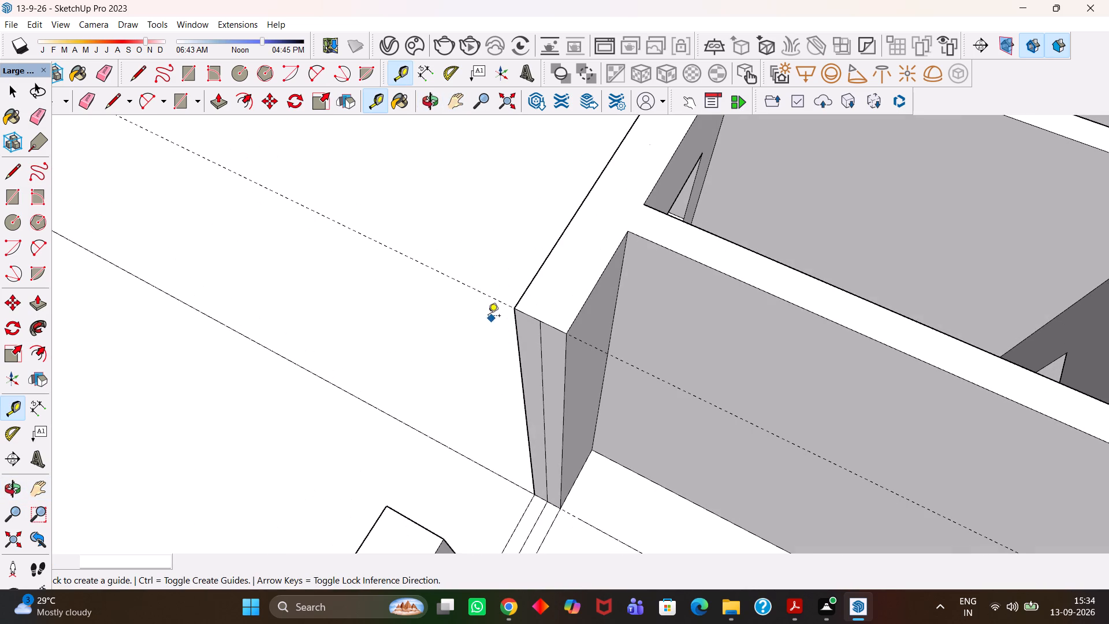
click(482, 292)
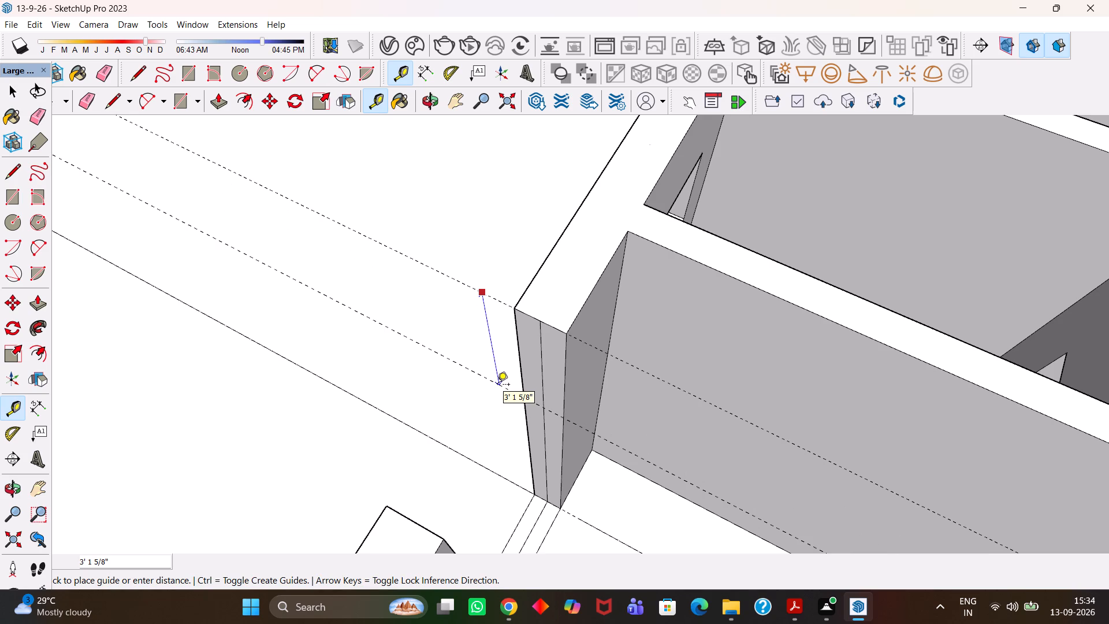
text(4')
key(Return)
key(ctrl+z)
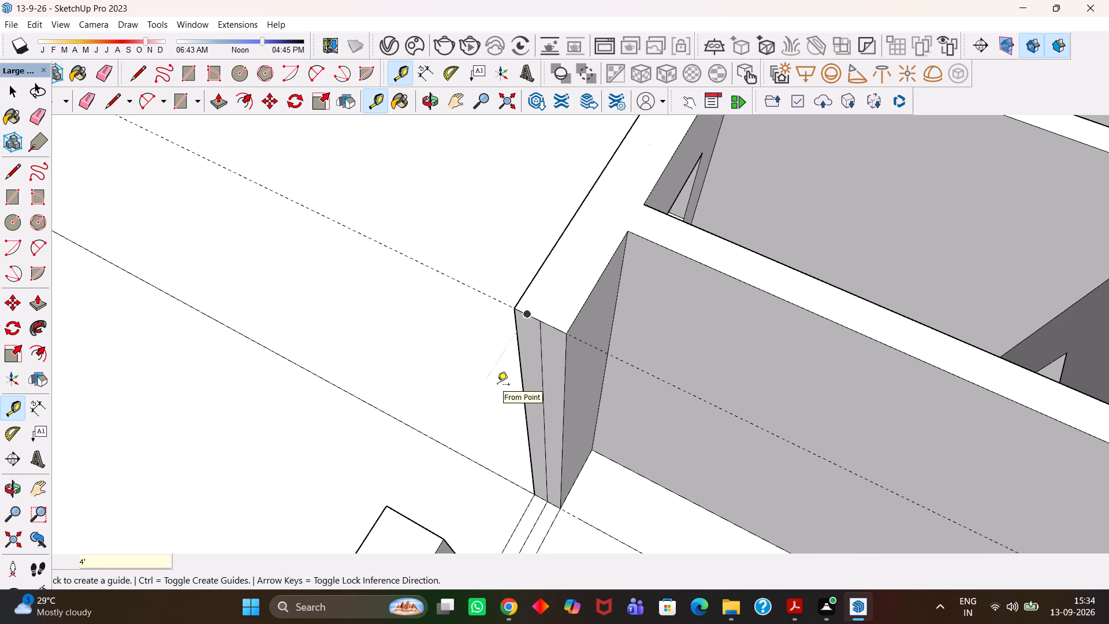
Place a guide 4' below the jamb's top guide and another guide 1' above that one.
click(439, 276)
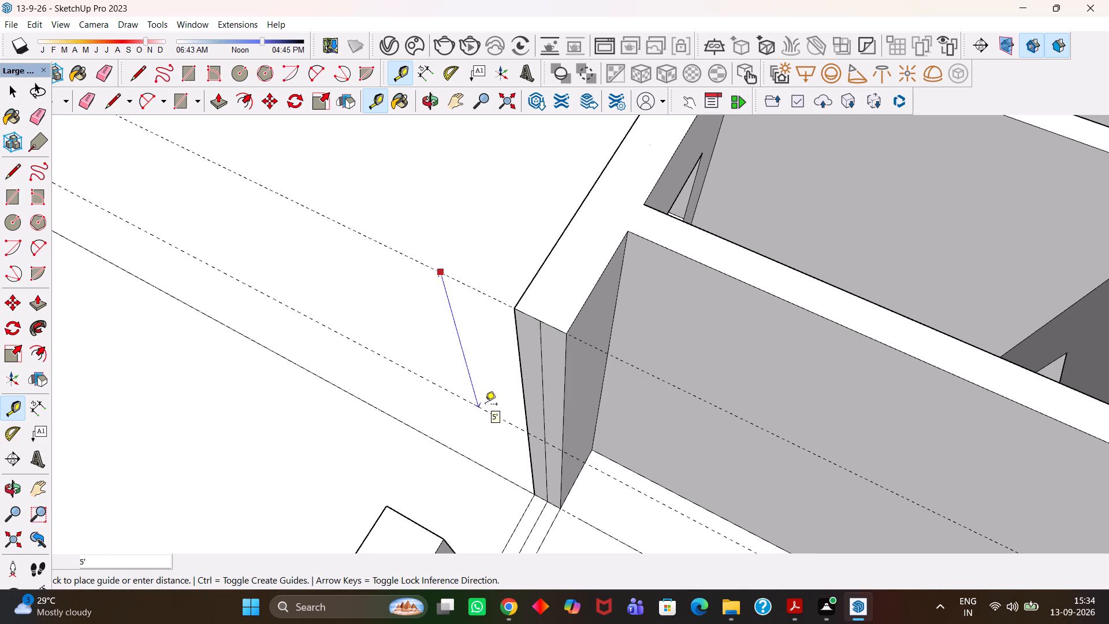
text(4')
key(Return)
click(475, 386)
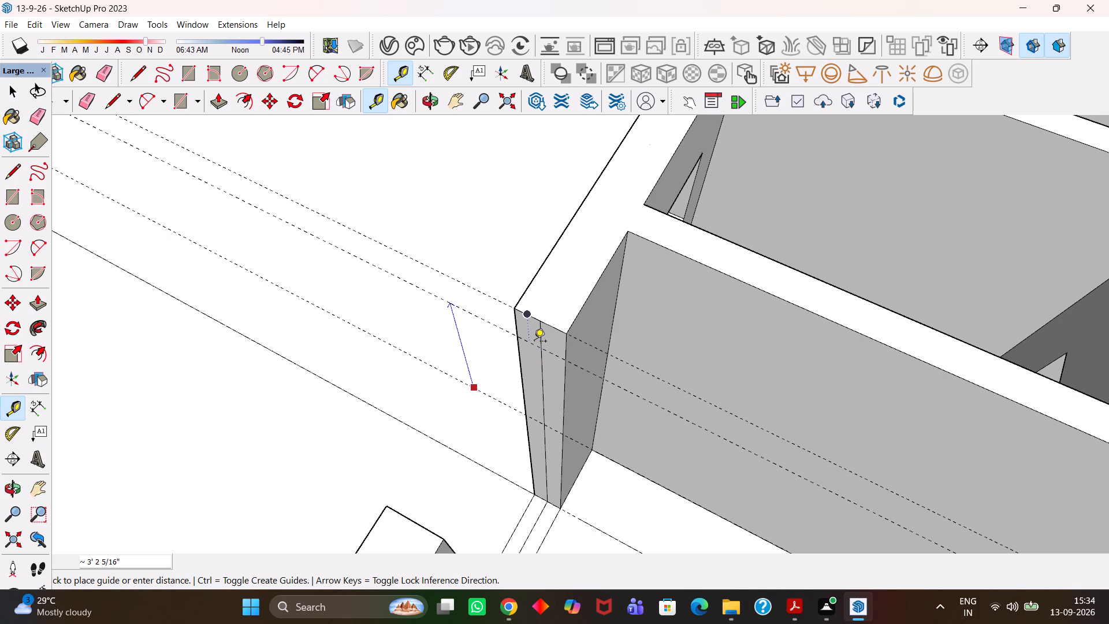
text(1')
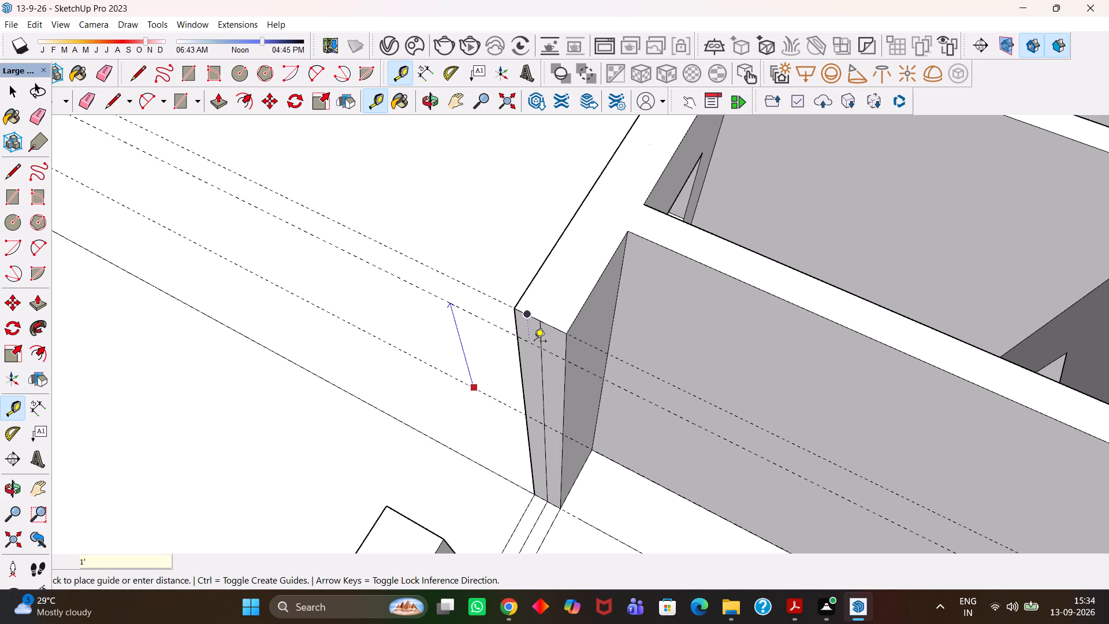
key(Return)
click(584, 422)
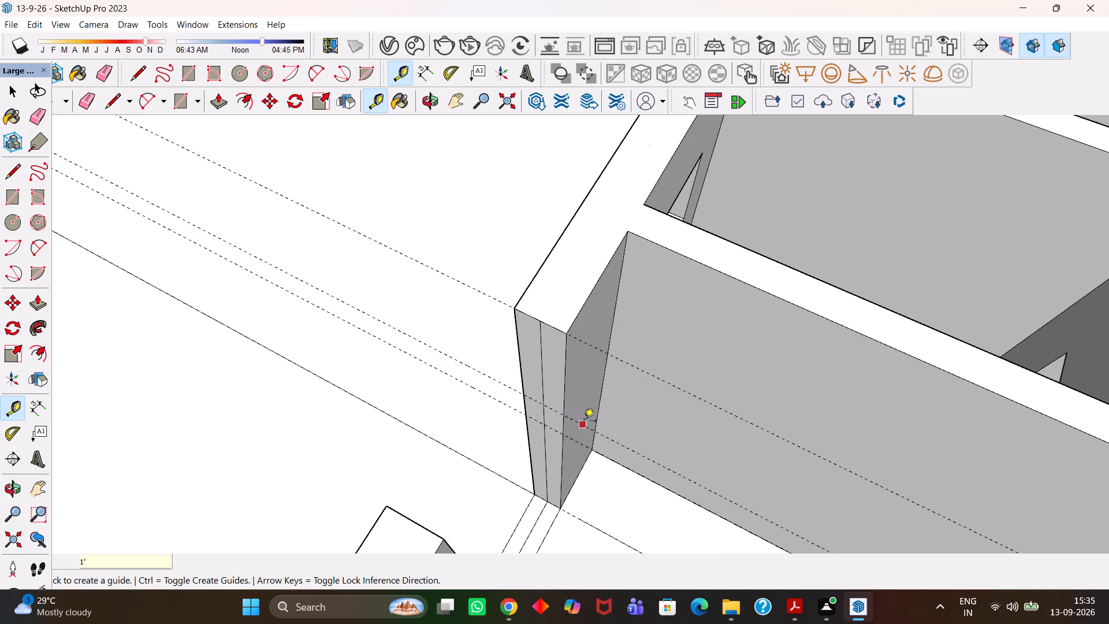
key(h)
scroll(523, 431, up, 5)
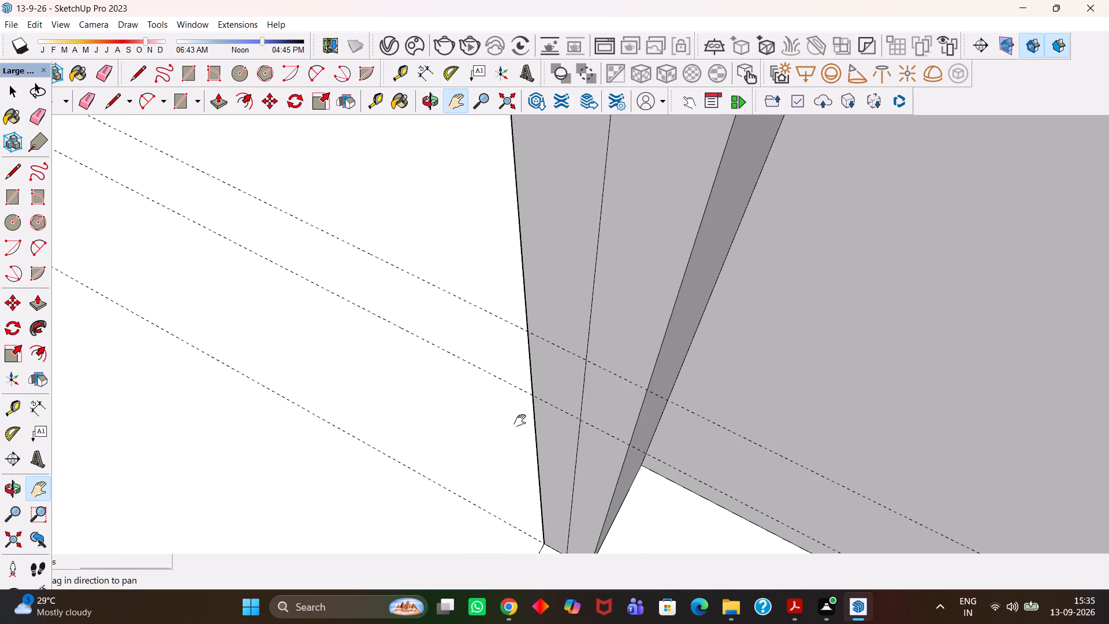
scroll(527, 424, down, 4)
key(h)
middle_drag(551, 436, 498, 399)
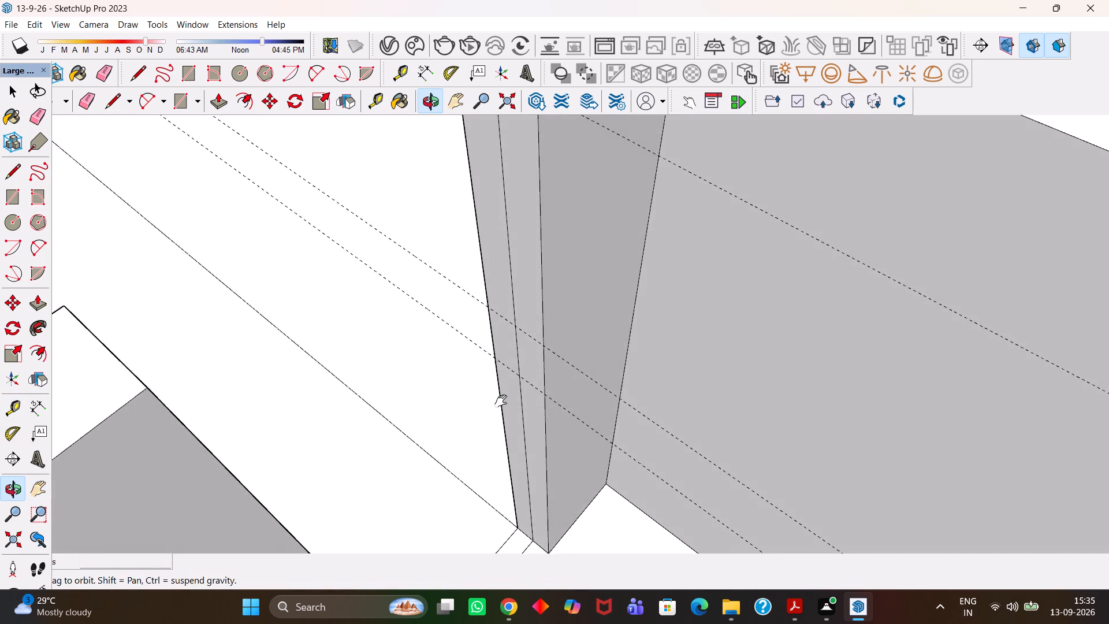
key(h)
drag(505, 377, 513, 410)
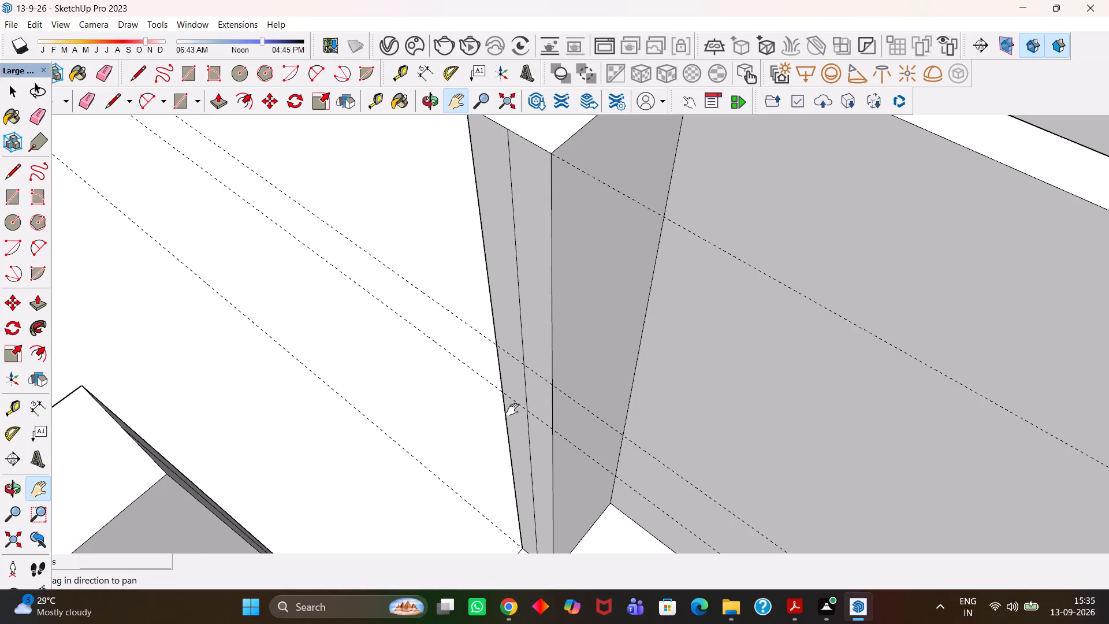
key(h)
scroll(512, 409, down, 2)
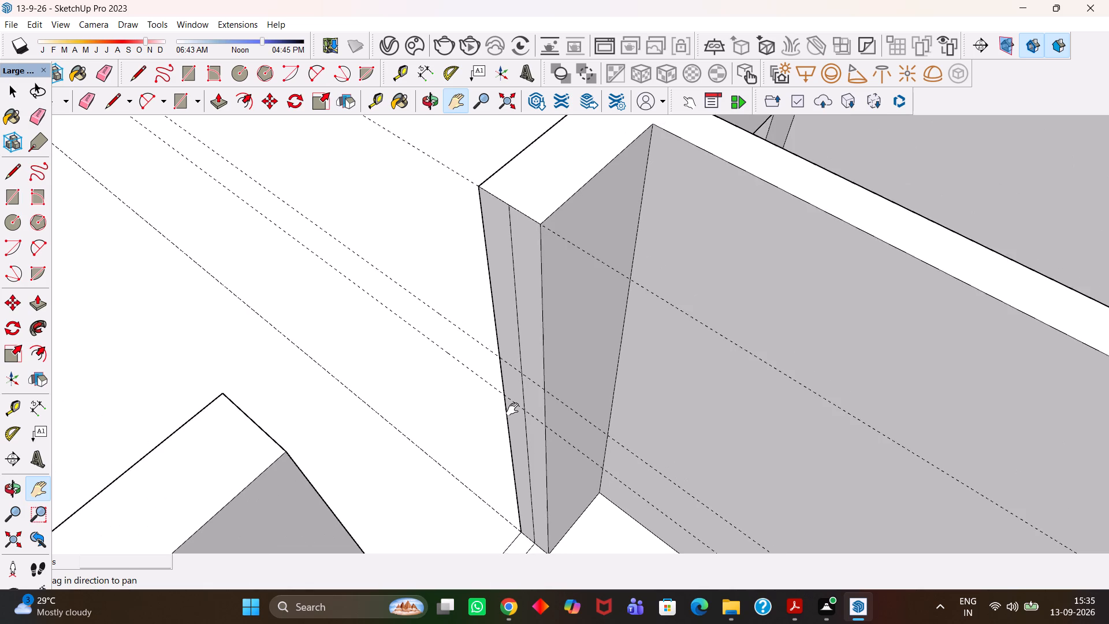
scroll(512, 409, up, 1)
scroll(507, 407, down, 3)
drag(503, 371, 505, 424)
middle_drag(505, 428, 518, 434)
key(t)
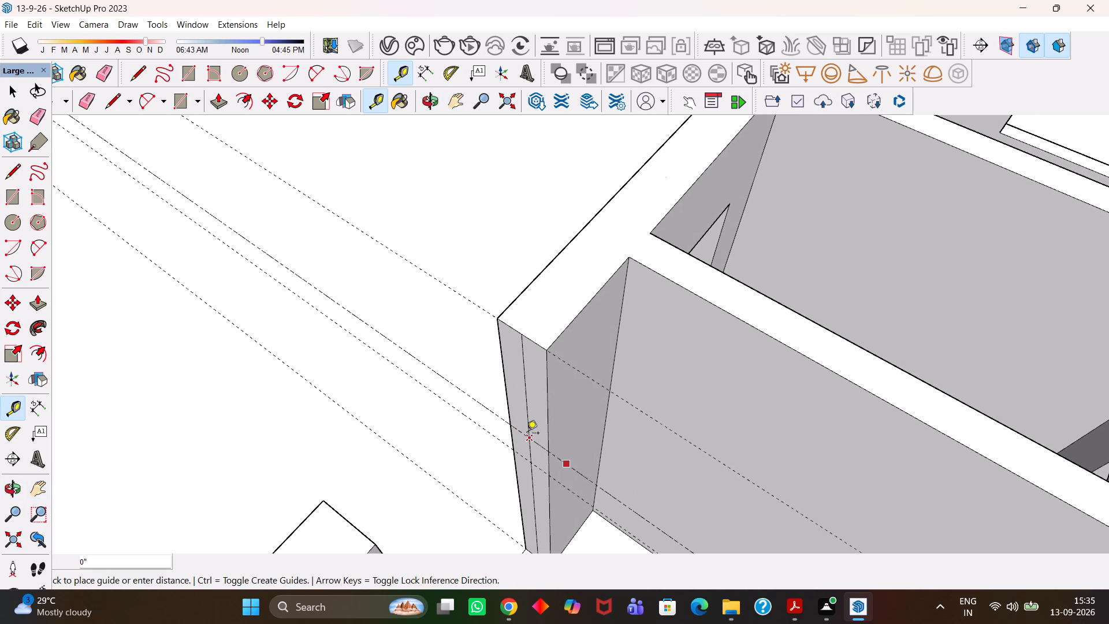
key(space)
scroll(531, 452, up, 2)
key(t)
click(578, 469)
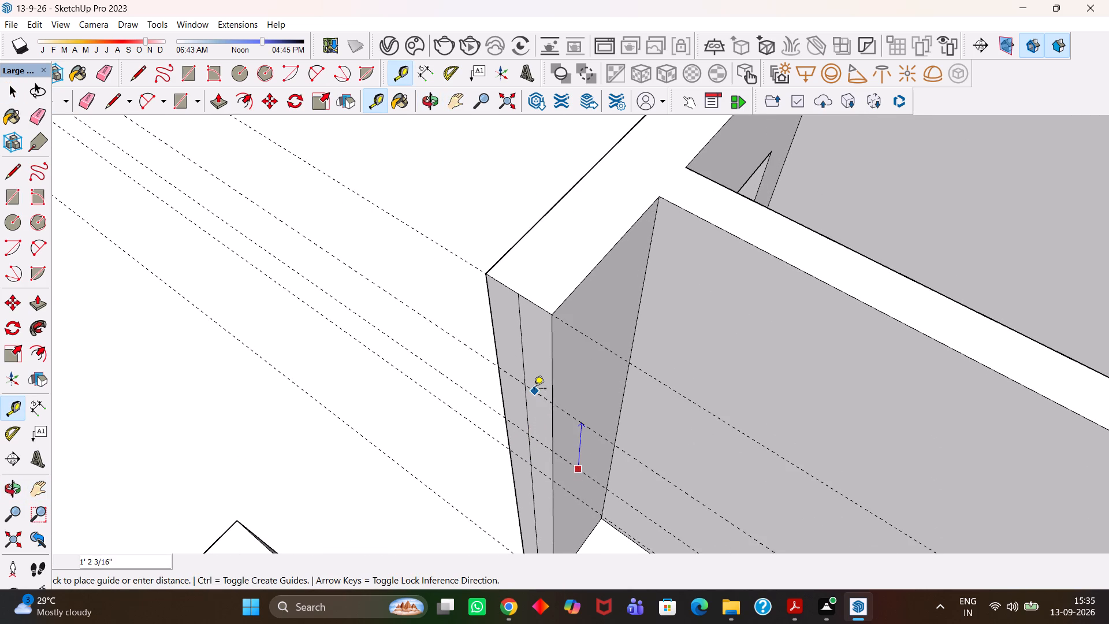
Erase the guide 4' below the jamb's top guide.
key(e)
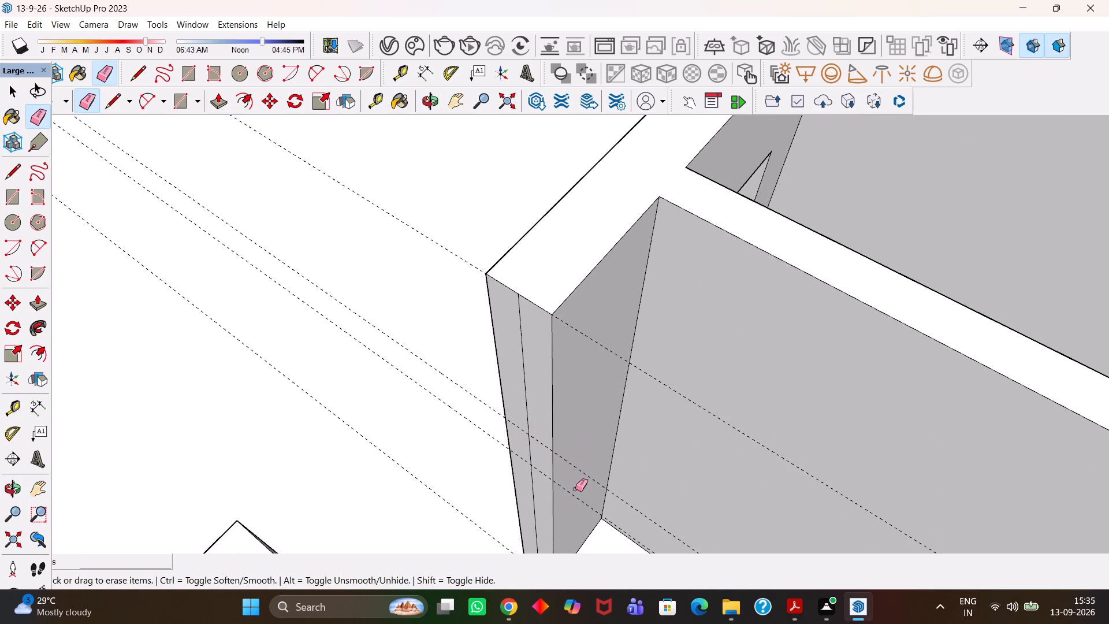
click(576, 497)
Place a guide 1' above the remaining middle guide on the jamb and another guide 2' below that new one.
scroll(554, 489, up, 1)
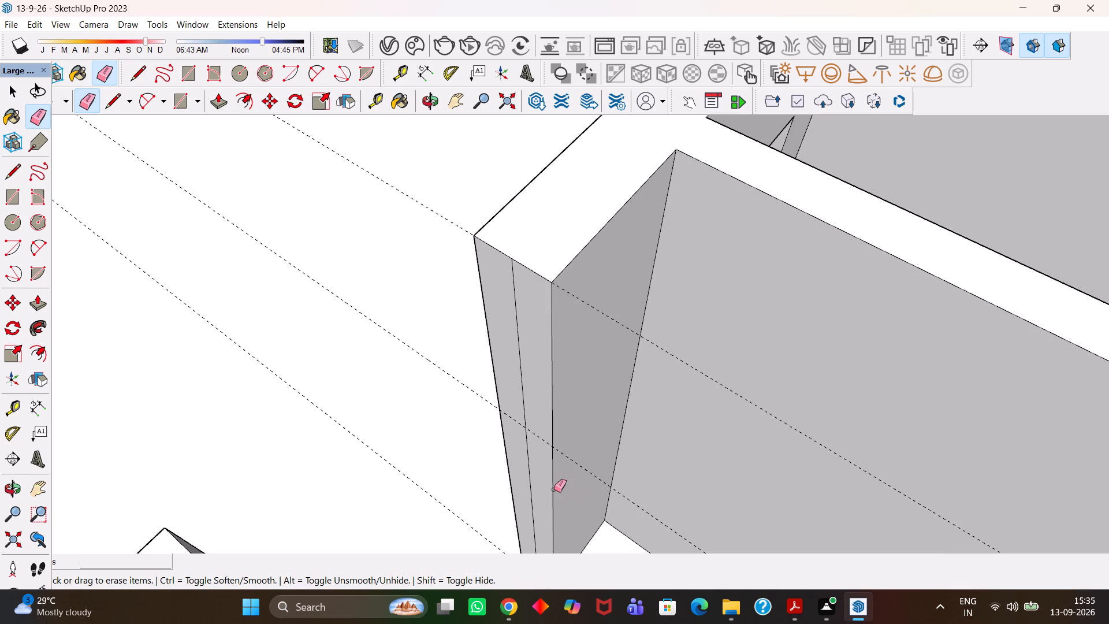
key(t)
click(580, 463)
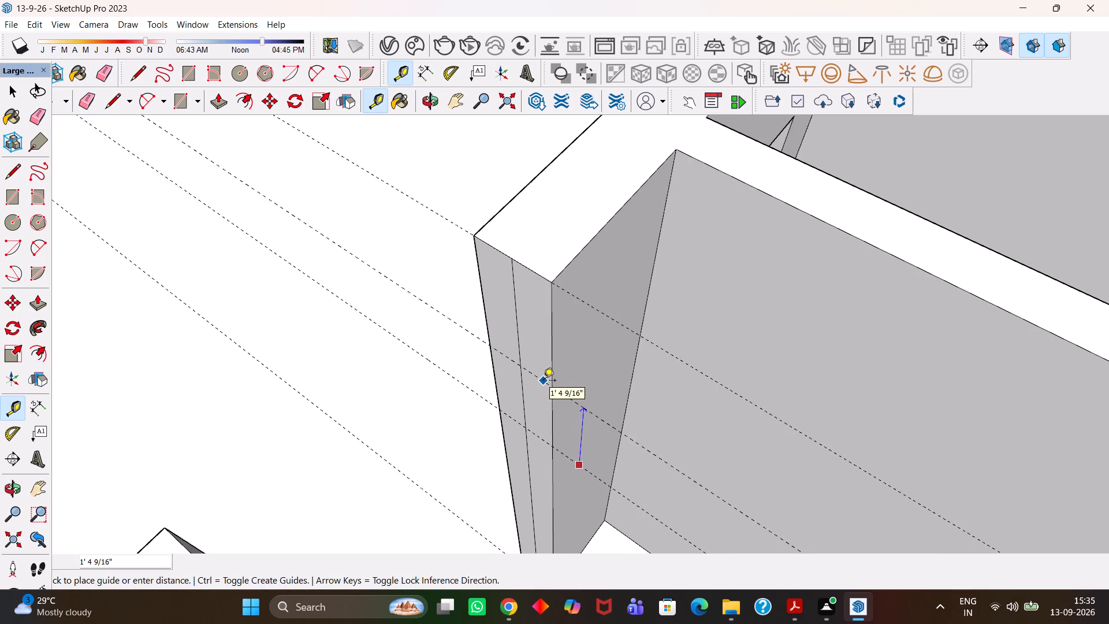
text(1')
key(Return)
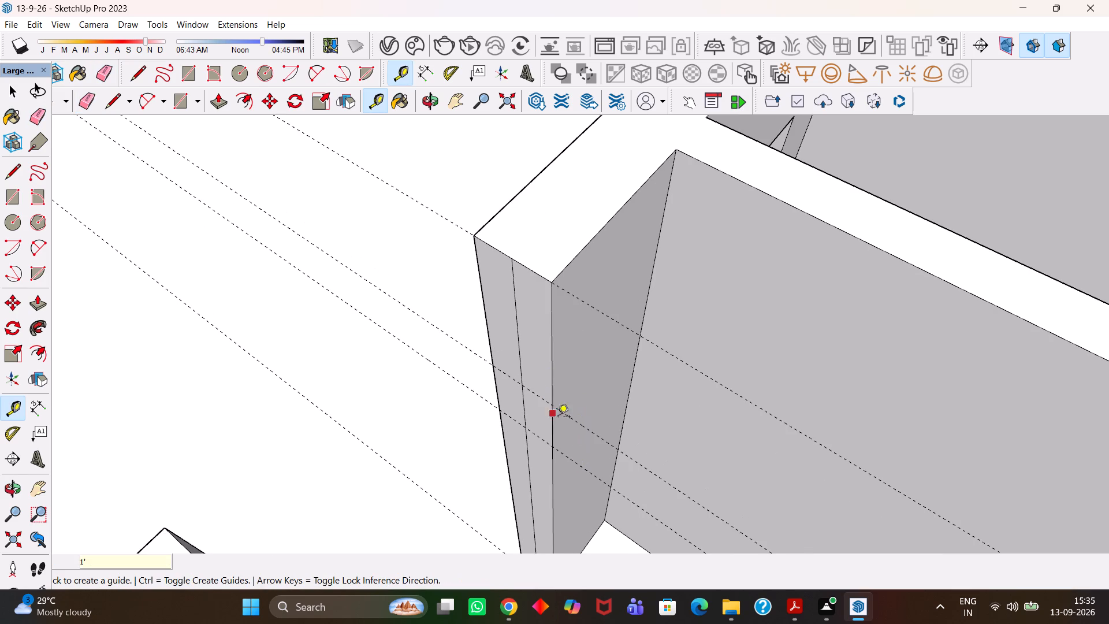
click(567, 414)
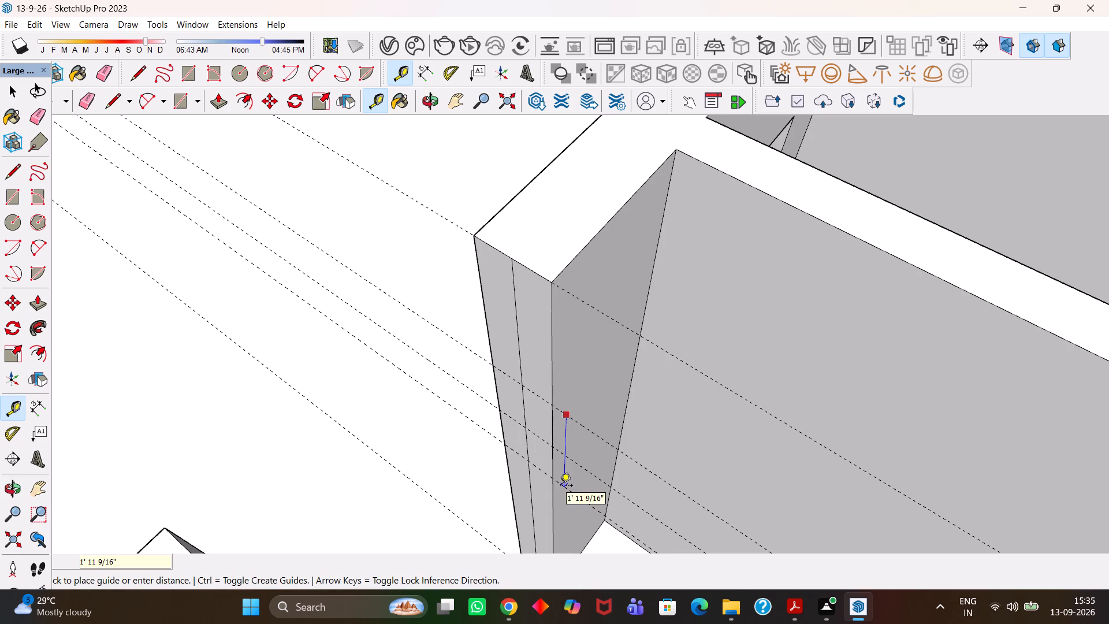
text(2')
key(Return)
Draw a 2' by 9" rectangle on the jamb's end face between the highest and lowest of the three offset guides.
scroll(560, 486, up, 1)
key(r)
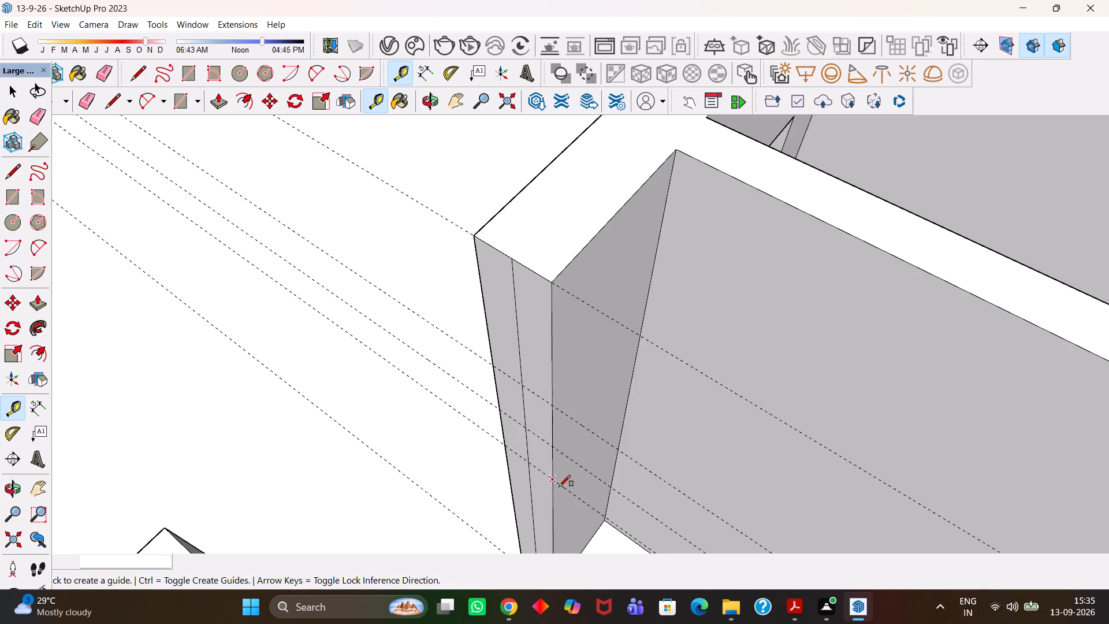
scroll(559, 486, up, 3)
click(476, 426)
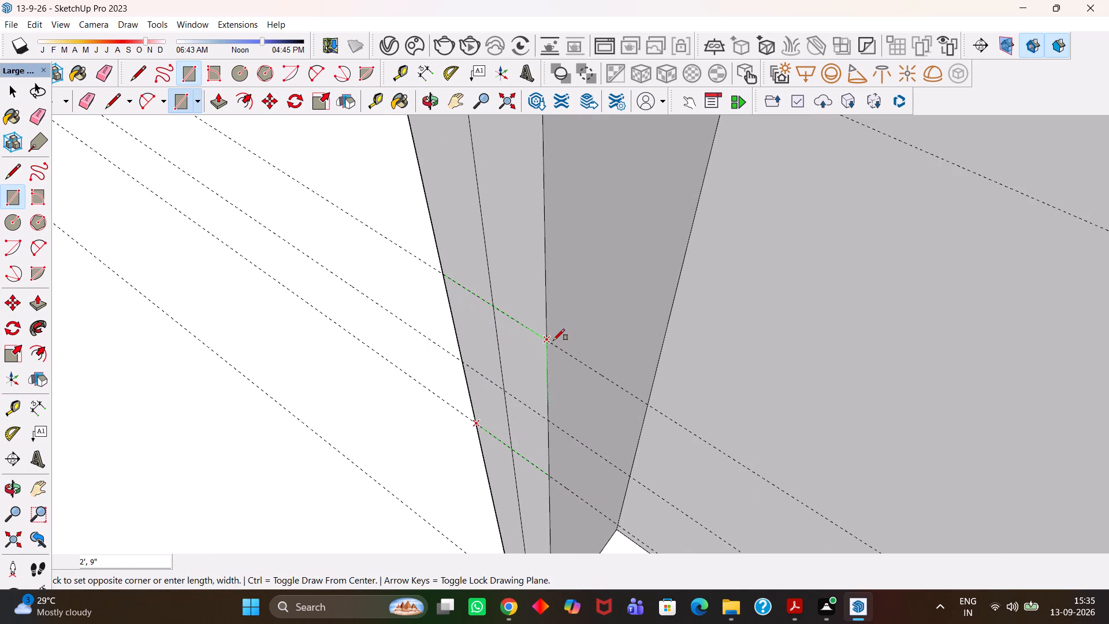
click(553, 340)
Erase the vertical centre line on the jamb's end face inside, above and below the rectangle.
key(e)
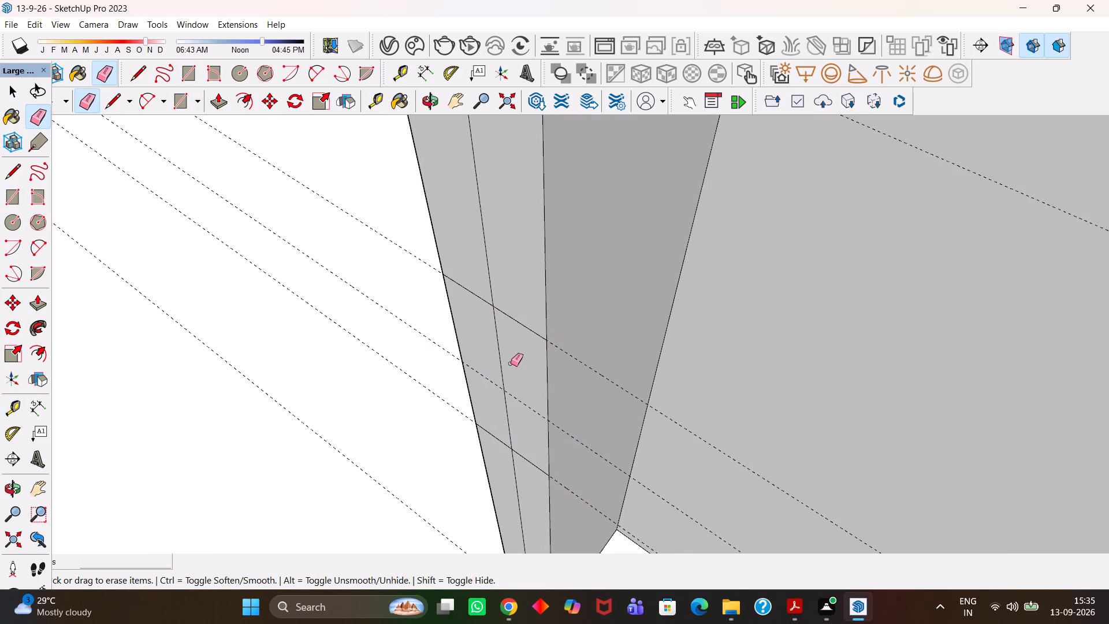
drag(511, 363, 490, 417)
scroll(502, 399, down, 4)
drag(505, 325, 479, 318)
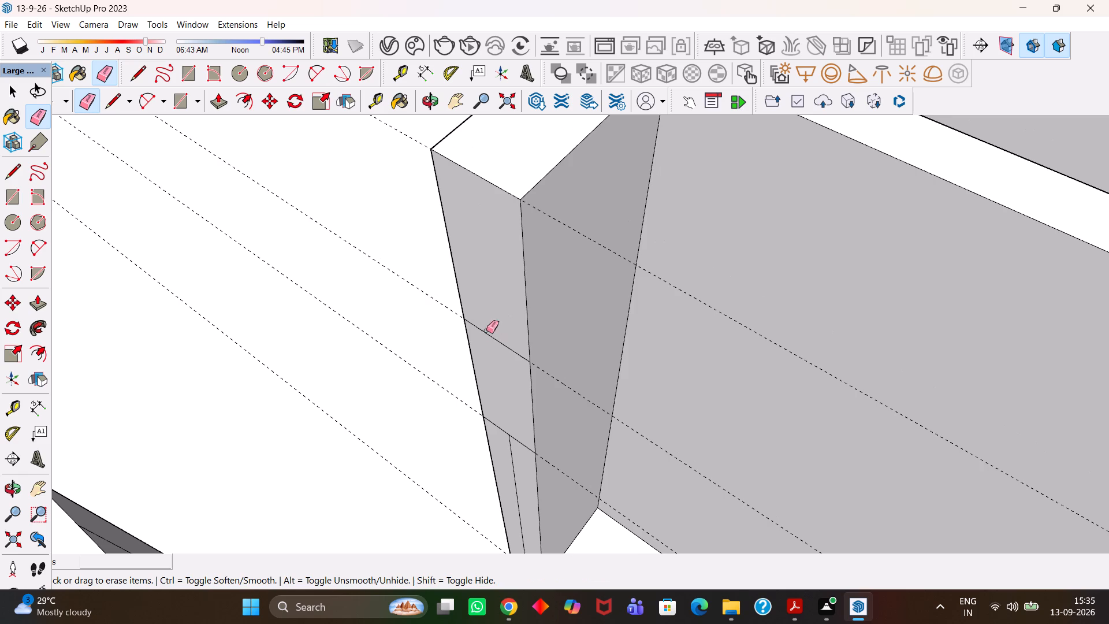
drag(526, 467, 515, 470)
scroll(500, 452, down, 3)
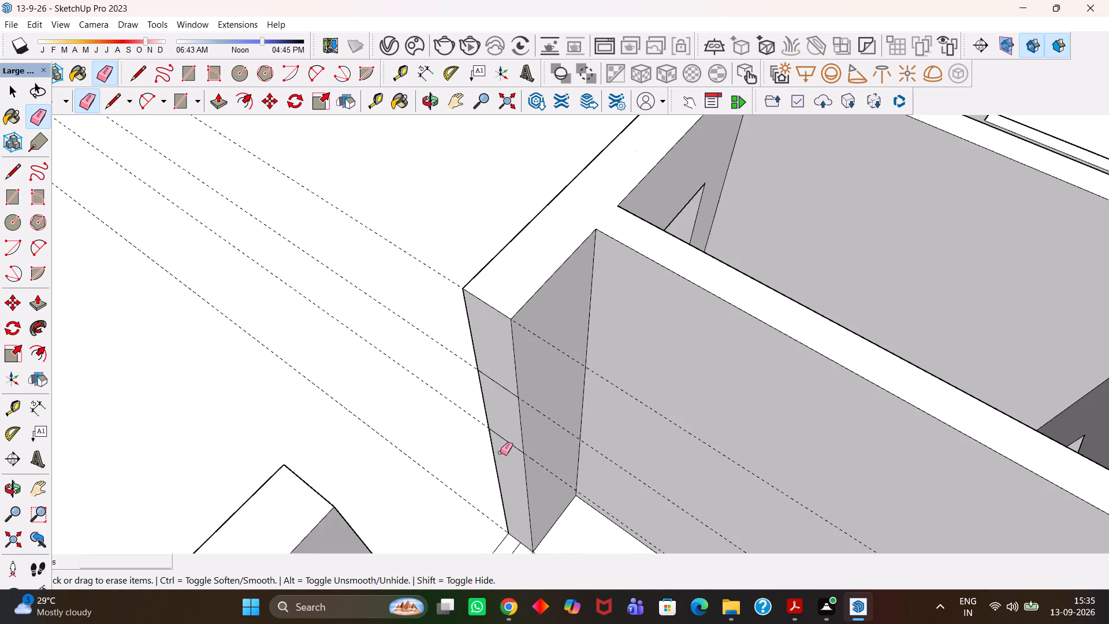
Extend the jamb face above the rectangle 2' 10" to the opposite side of the gap with Push/Pull, forming the lintel.
scroll(500, 452, down, 5)
key(h)
middle_drag(542, 484, 449, 463)
scroll(449, 463, down, 1)
key(h)
drag(426, 388, 472, 403)
middle_click(509, 425)
scroll(509, 425, up, 2)
key(space)
click(523, 384)
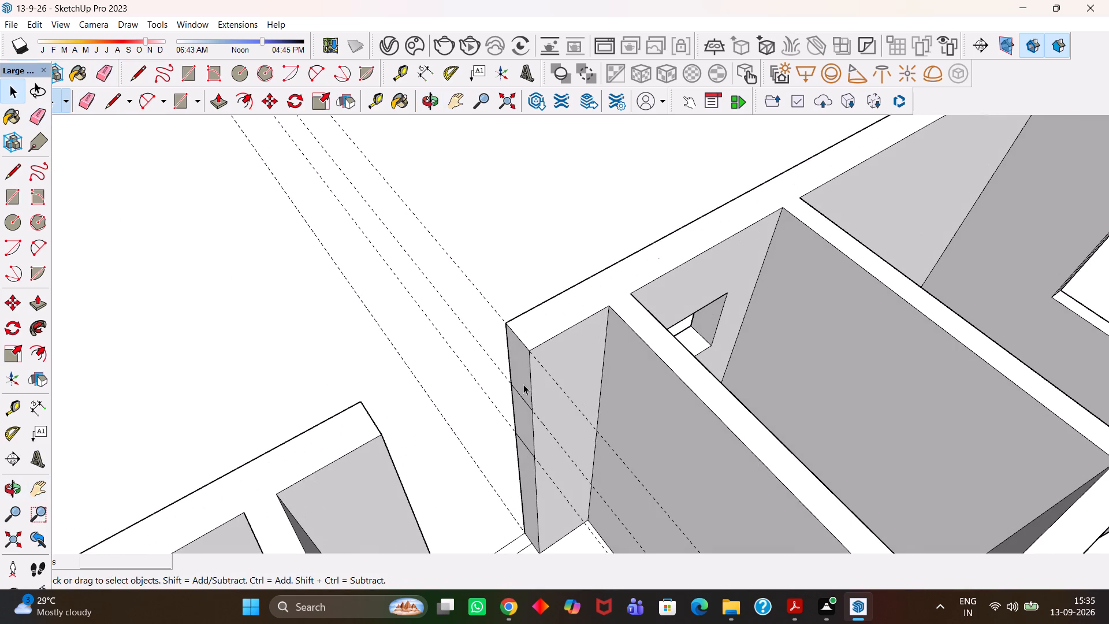
scroll(523, 384, down, 1)
key(p)
click(523, 384)
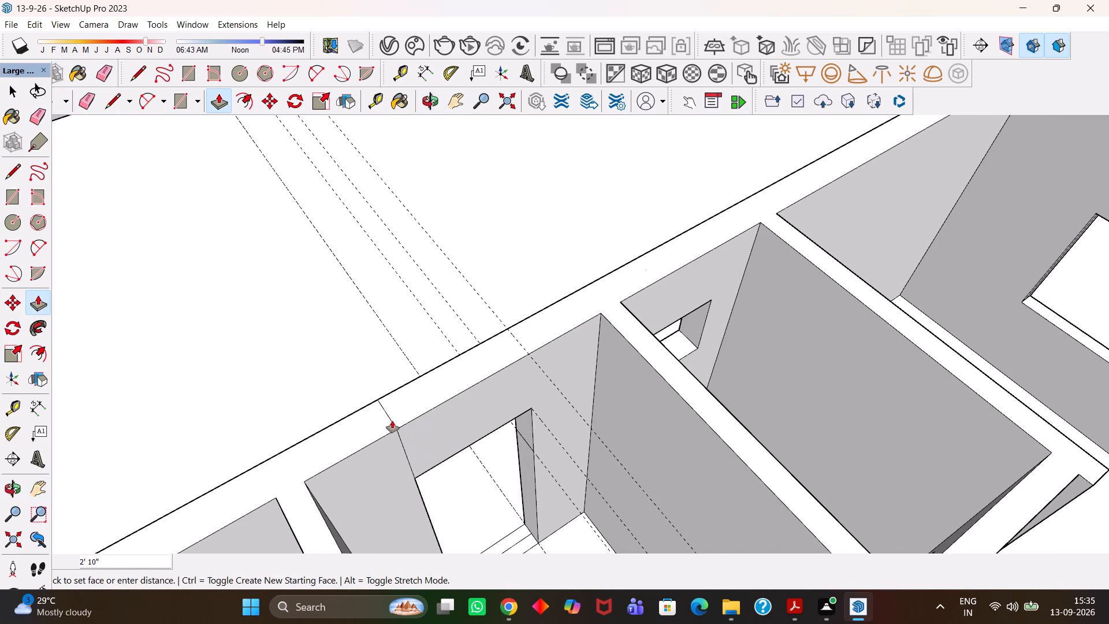
click(392, 421)
Extend the jamb face below the rectangle 2' 10" to the opposite side of the gap with Push/Pull, forming the sill.
key(space)
scroll(468, 491, up, 1)
click(535, 499)
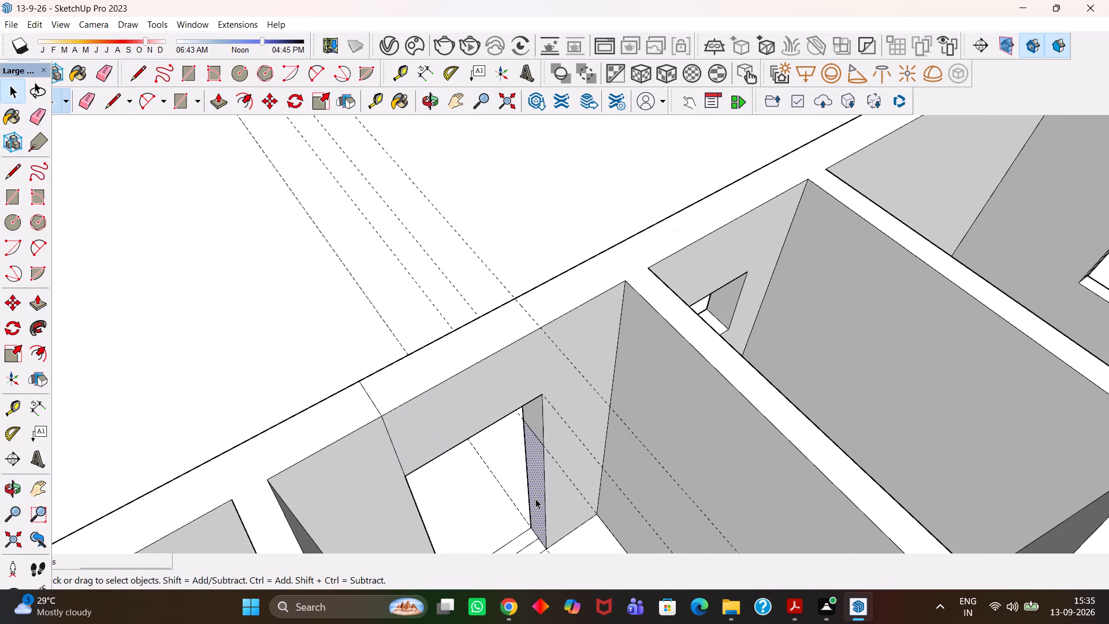
scroll(534, 498, down, 2)
key(p)
click(534, 498)
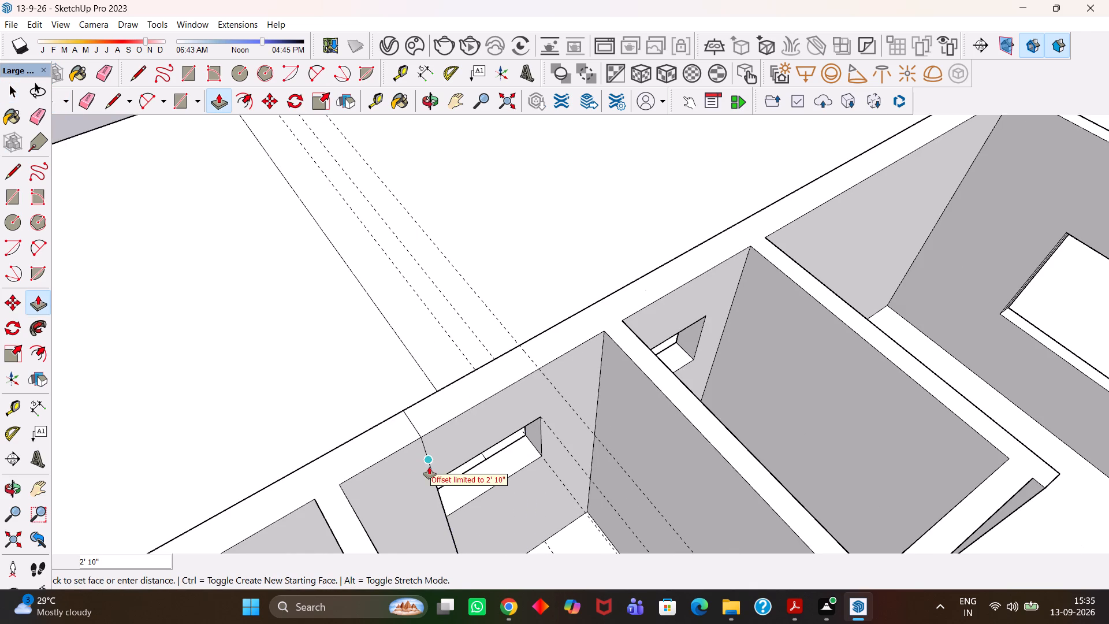
click(429, 467)
Erase the leftover seam edges around the new window on the wall's inner face, top and outer face.
scroll(427, 464, up, 1)
key(e)
drag(426, 450, 419, 450)
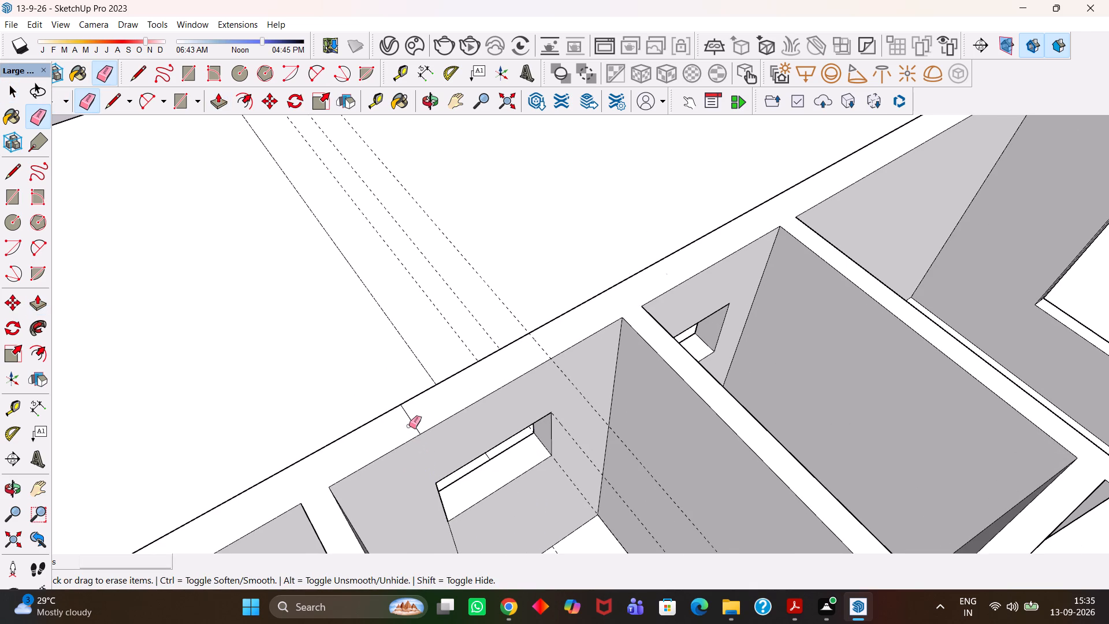
drag(409, 426, 415, 422)
click(451, 533)
drag(415, 410, 401, 413)
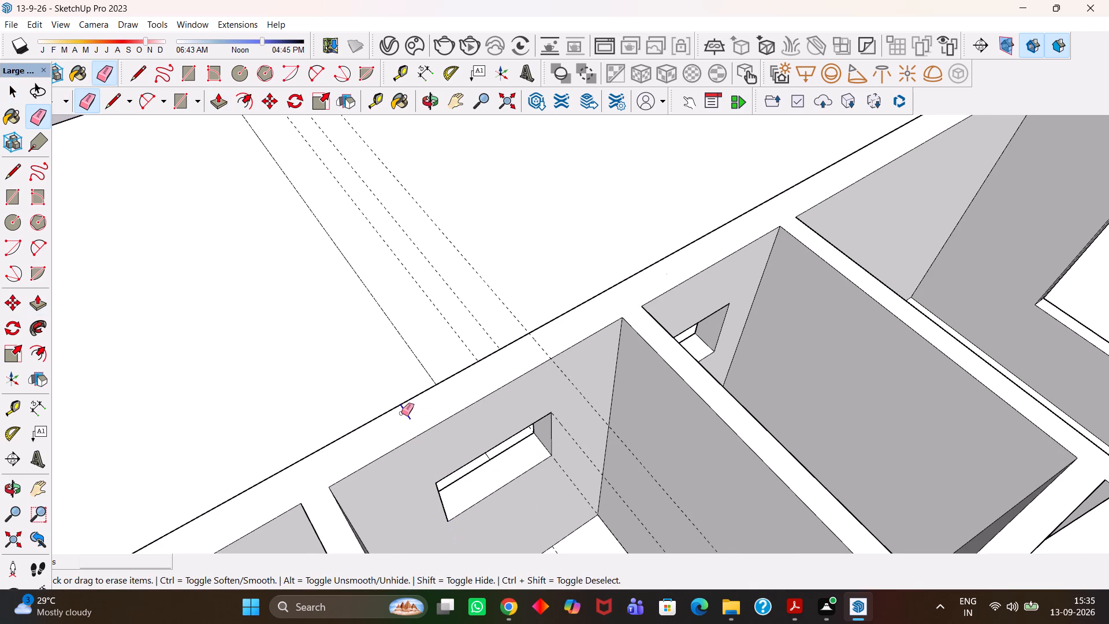
drag(401, 413, 401, 414)
scroll(401, 414, down, 3)
middle_drag(363, 427, 669, 386)
drag(673, 411, 665, 406)
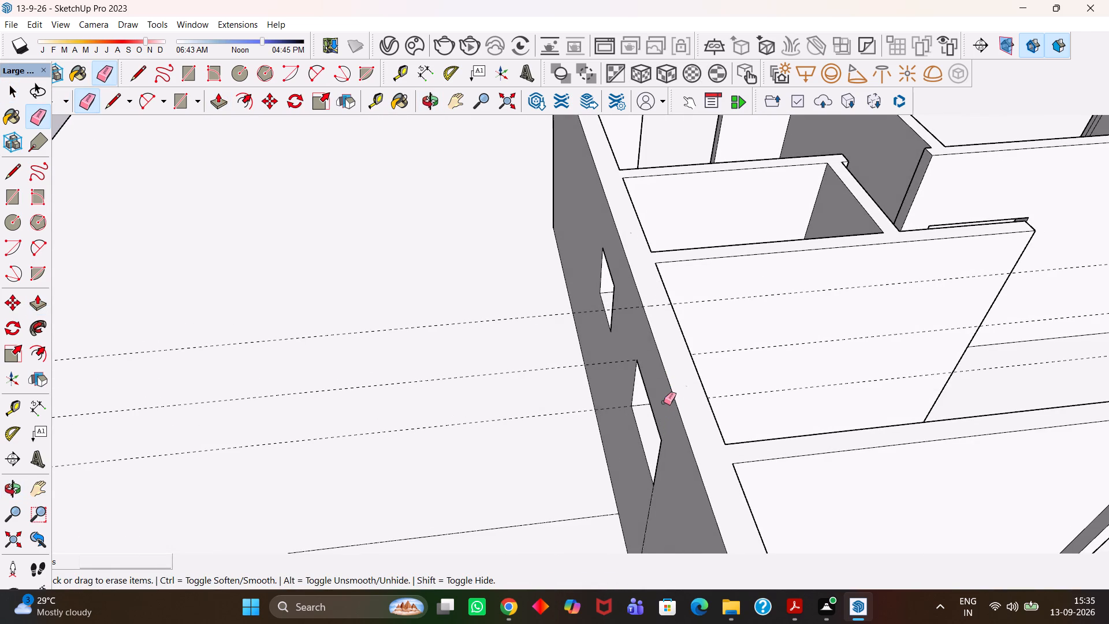
scroll(660, 414, down, 4)
drag(656, 493, 642, 491)
Erase the construction guides that cross the outer wall at the new window.
scroll(642, 491, down, 3)
key(h)
scroll(692, 452, up, 5)
key(h)
drag(686, 402, 579, 435)
scroll(559, 434, down, 4)
key(h)
middle_drag(628, 422, 220, 510)
key(h)
drag(322, 391, 438, 541)
middle_drag(444, 494, 539, 458)
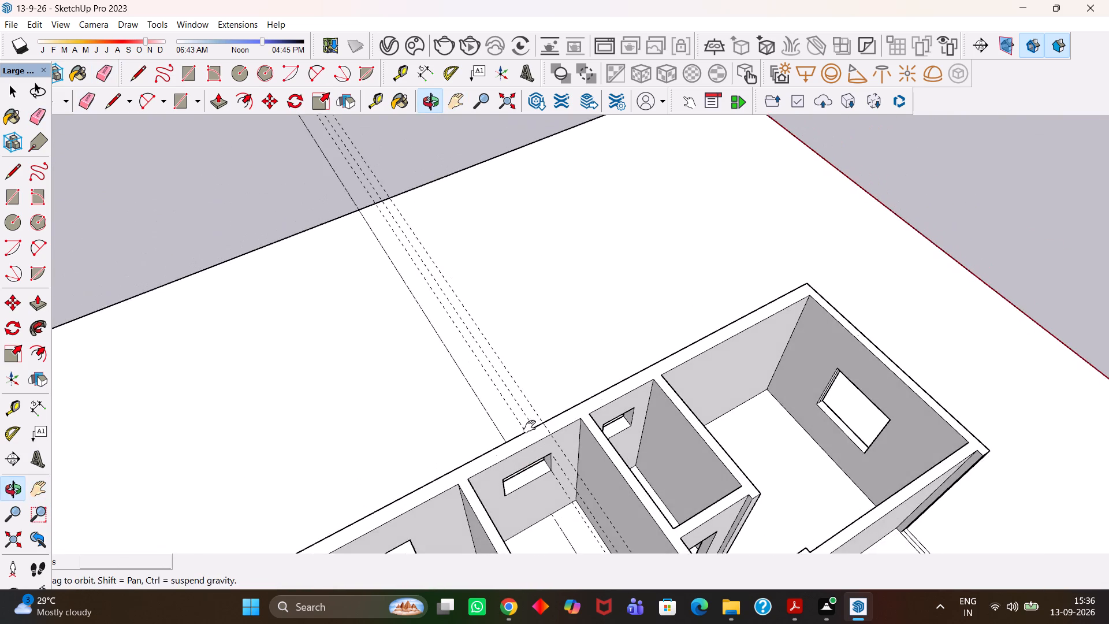
scroll(529, 426, up, 3)
middle_drag(470, 406, 501, 415)
scroll(500, 414, up, 1)
key(e)
drag(542, 371, 442, 440)
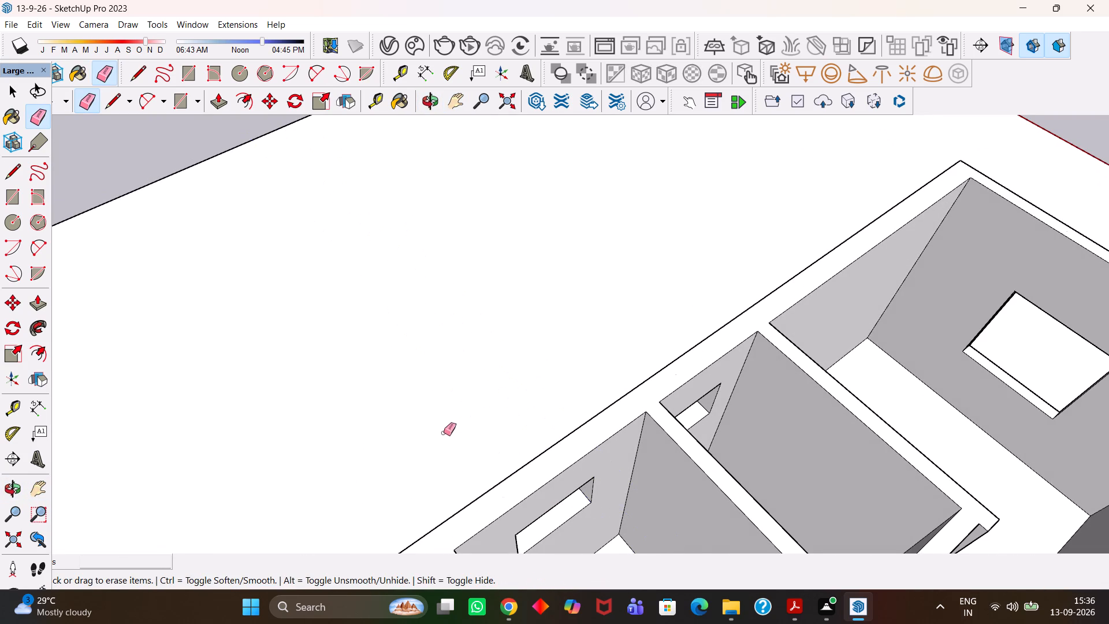
Examine the house model from several sides, checking the window openings and the remaining interior wall gaps.
scroll(444, 433, down, 4)
key(h)
middle_drag(527, 468, 489, 458)
key(h)
scroll(487, 457, down, 3)
drag(545, 471, 489, 429)
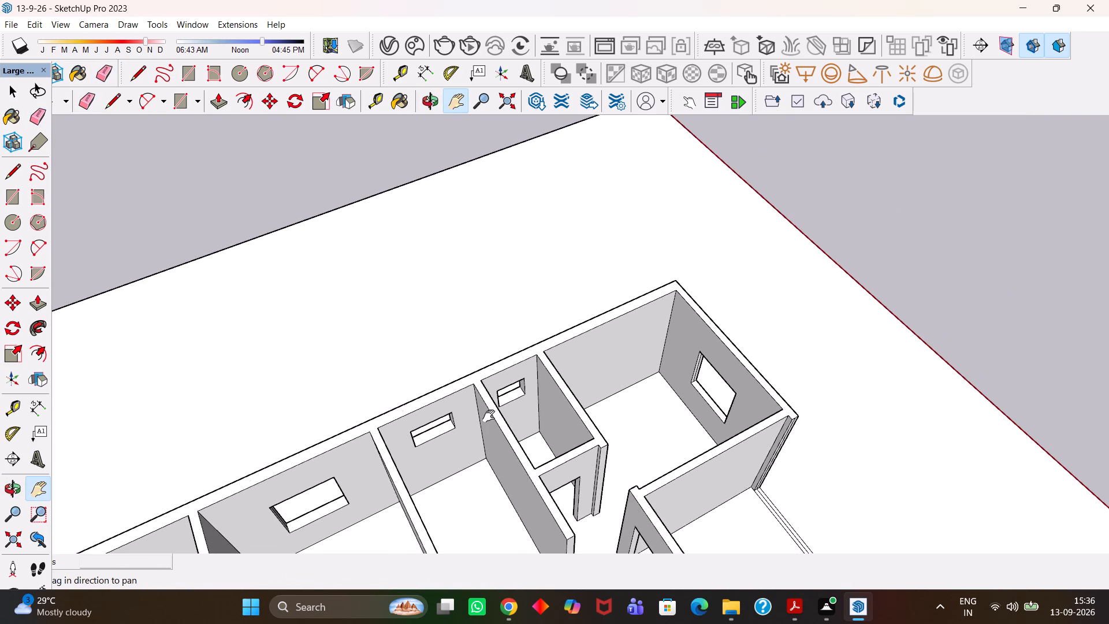
scroll(489, 412, down, 4)
scroll(498, 409, up, 4)
scroll(504, 406, down, 5)
middle_drag(591, 414, 501, 382)
scroll(505, 385, up, 3)
scroll(503, 379, down, 5)
scroll(550, 387, up, 8)
scroll(570, 389, down, 8)
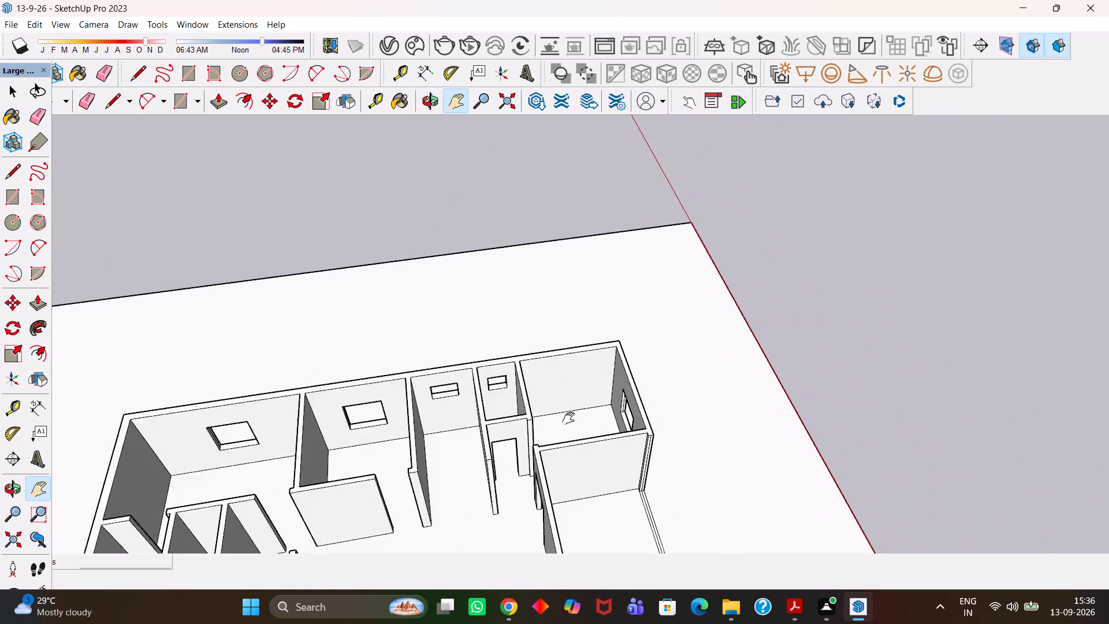
scroll(568, 418, down, 1)
middle_drag(533, 454, 624, 479)
scroll(609, 486, up, 3)
middle_click(619, 472)
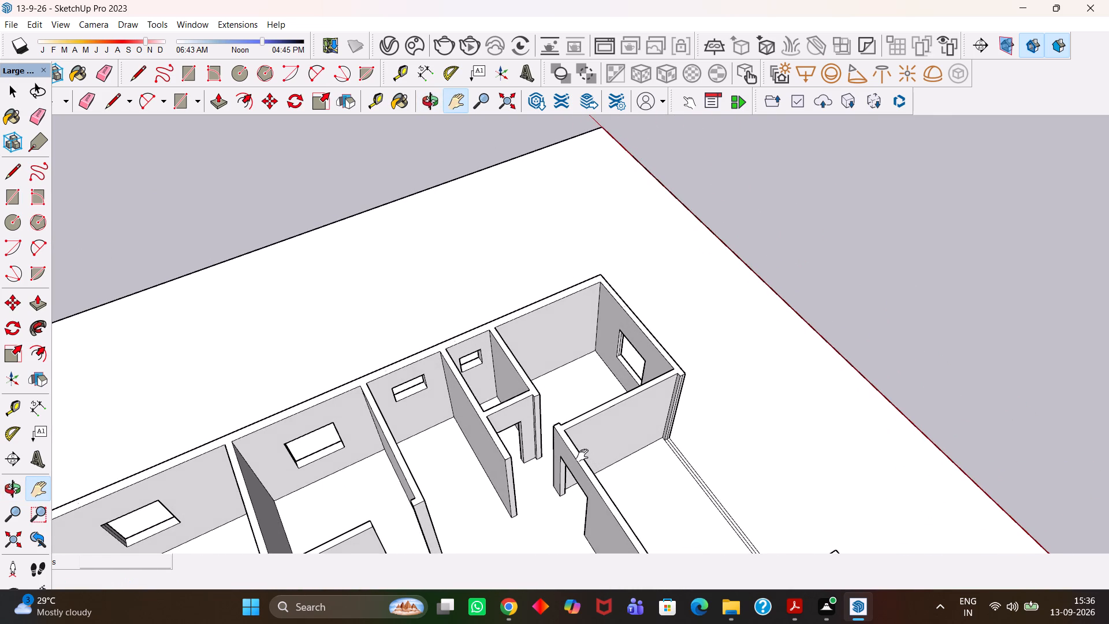
scroll(582, 455, down, 7)
scroll(559, 502, up, 12)
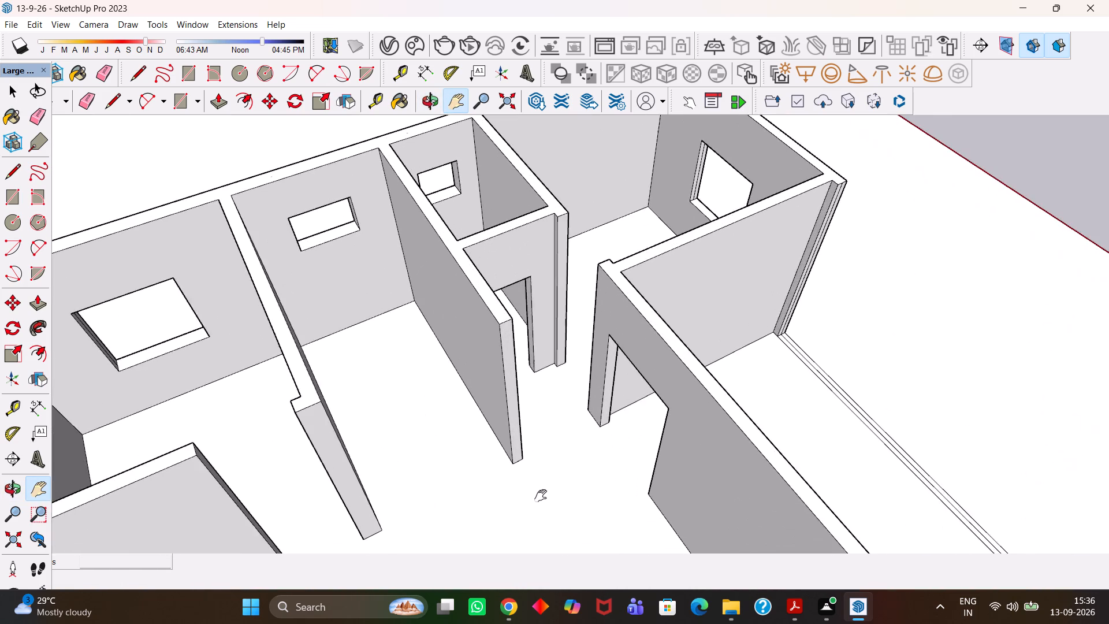
scroll(541, 496, down, 6)
scroll(378, 420, up, 4)
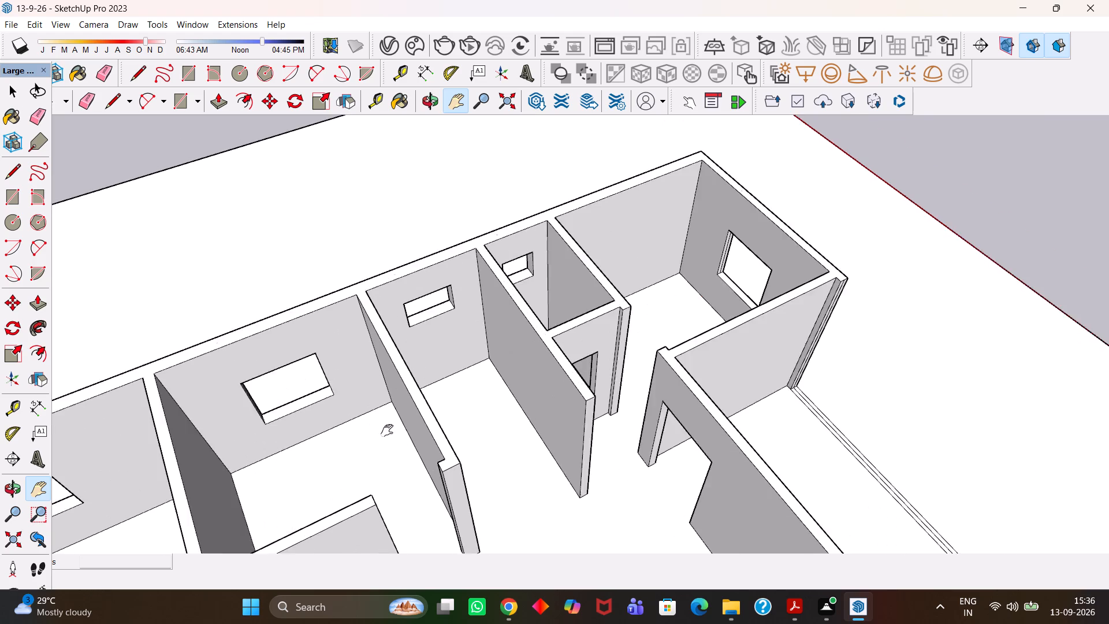
middle_drag(377, 450, 512, 433)
scroll(512, 433, down, 3)
middle_drag(516, 437, 645, 442)
drag(657, 474, 550, 404)
middle_drag(534, 392, 577, 410)
scroll(581, 378, down, 3)
scroll(600, 393, up, 3)
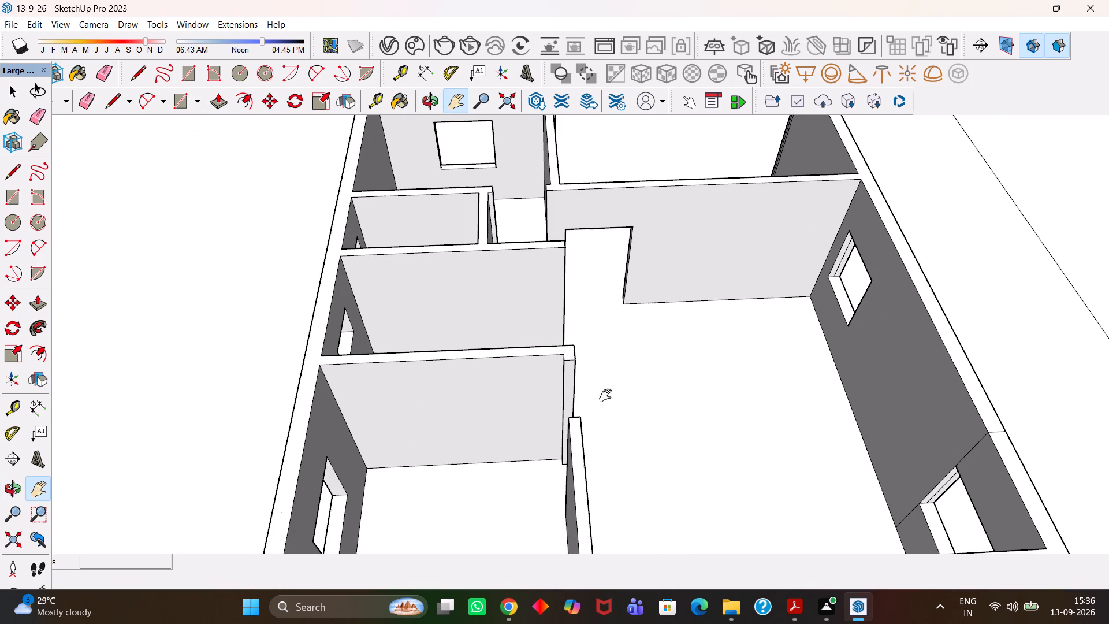
Place a construction guide along the top edge of the jamb face beside the interior doorway gap facing the hall.
key(space)
text(t)
key(Return)
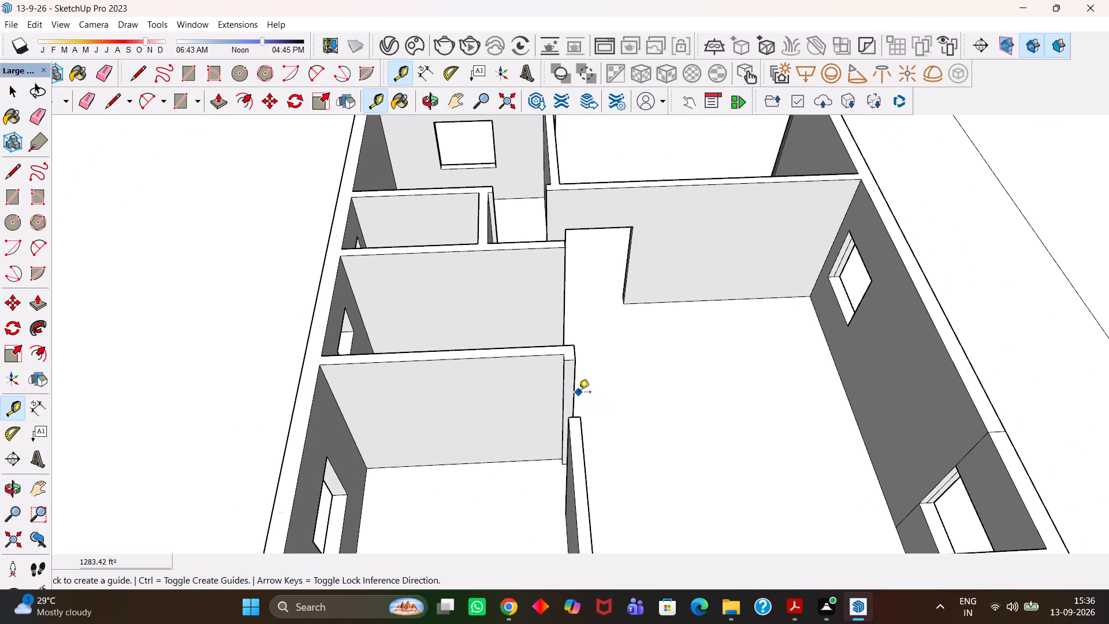
scroll(575, 391, up, 4)
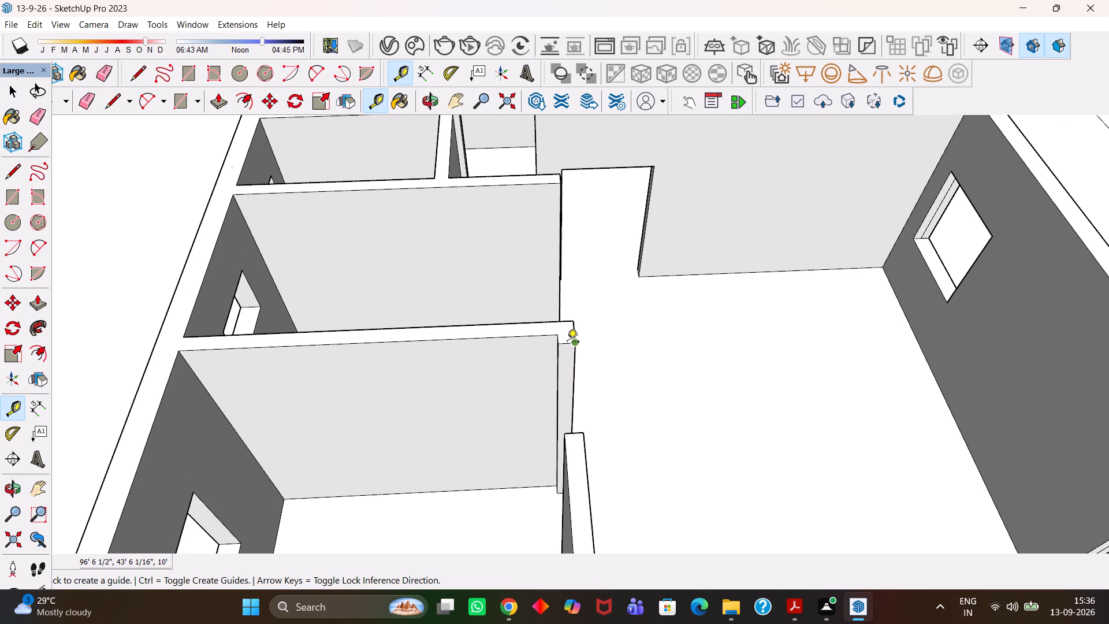
scroll(561, 343, up, 3)
double_click(569, 346)
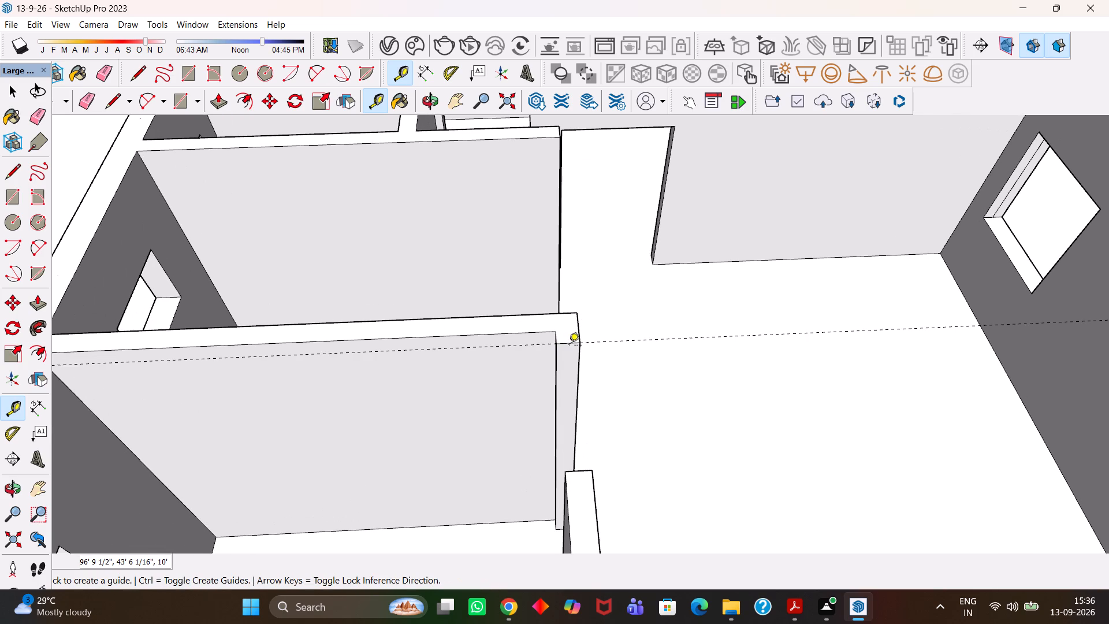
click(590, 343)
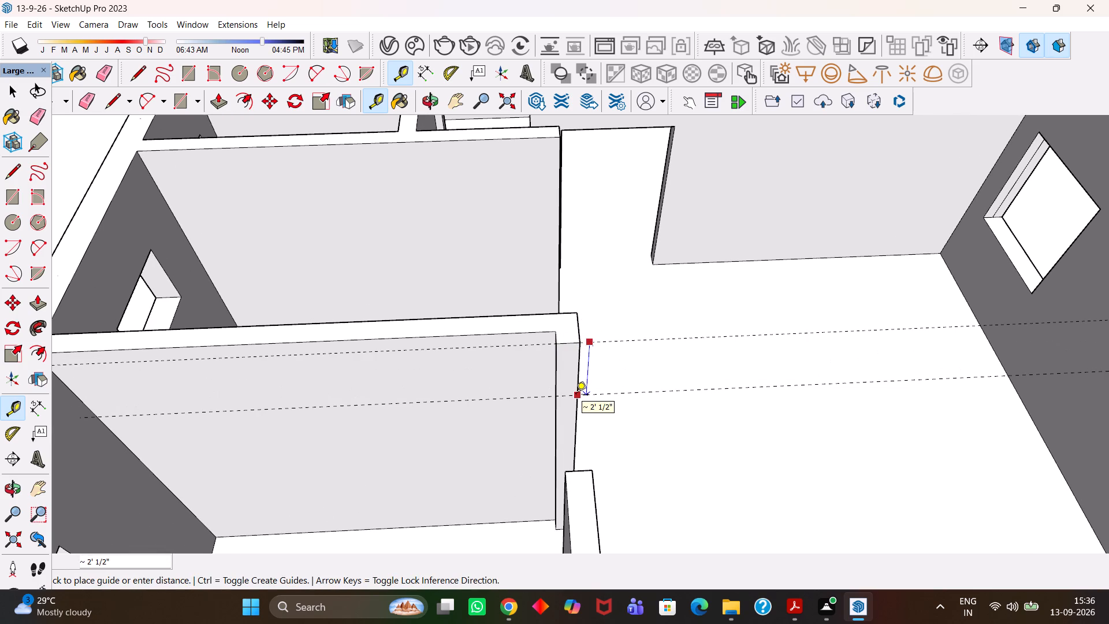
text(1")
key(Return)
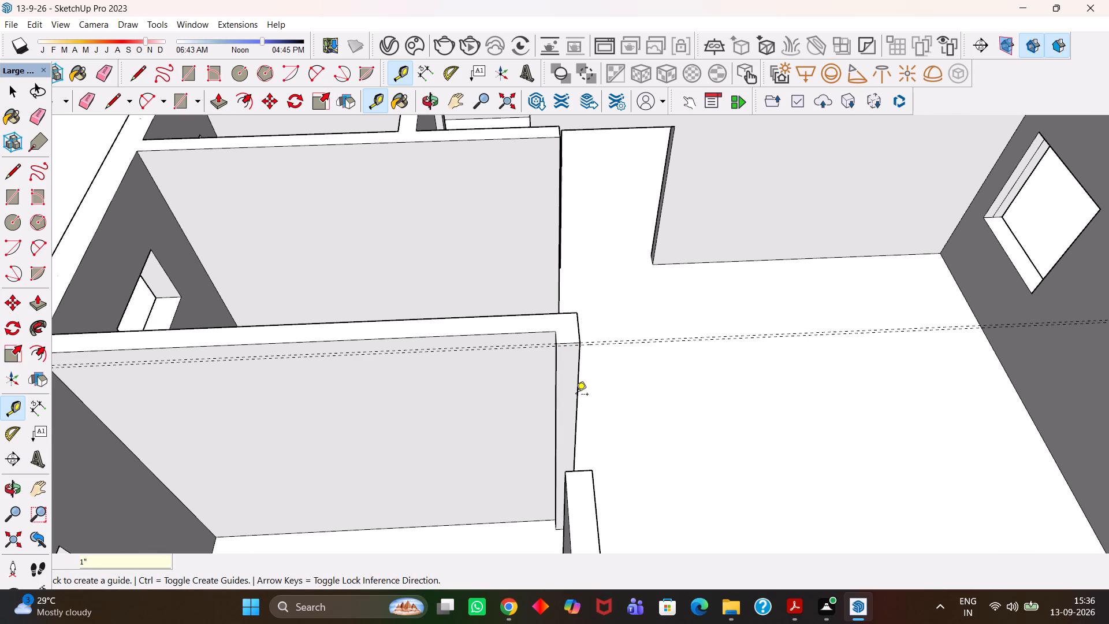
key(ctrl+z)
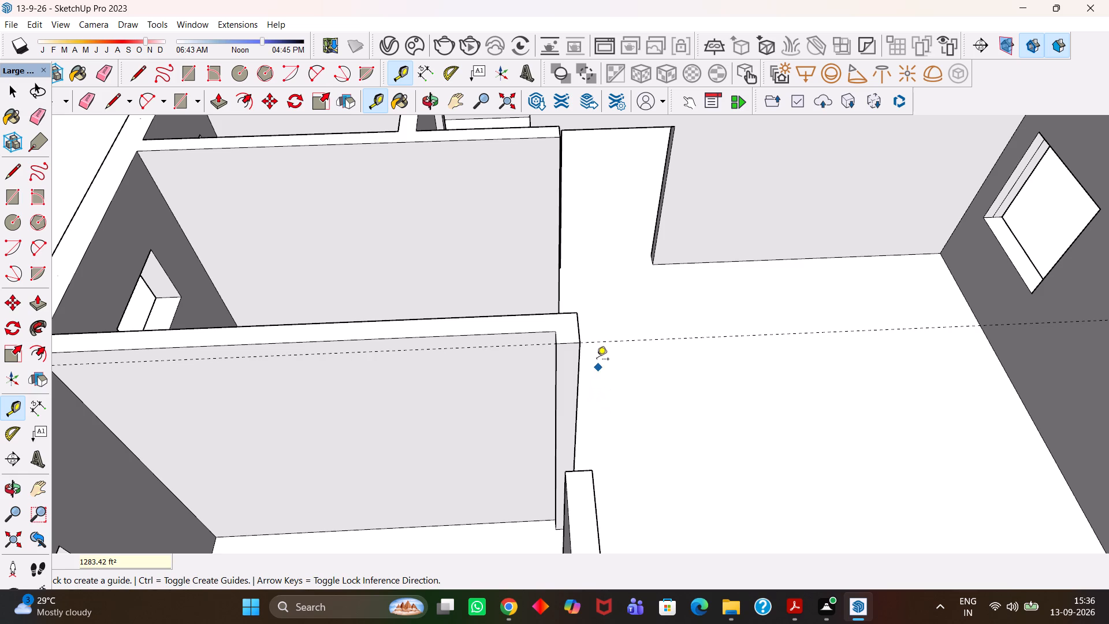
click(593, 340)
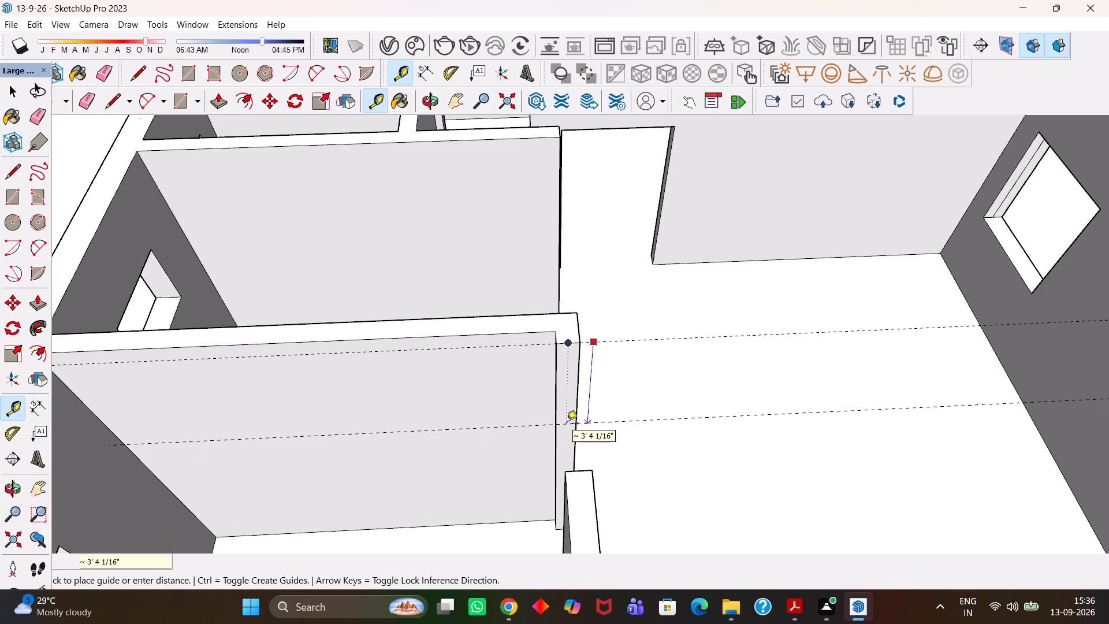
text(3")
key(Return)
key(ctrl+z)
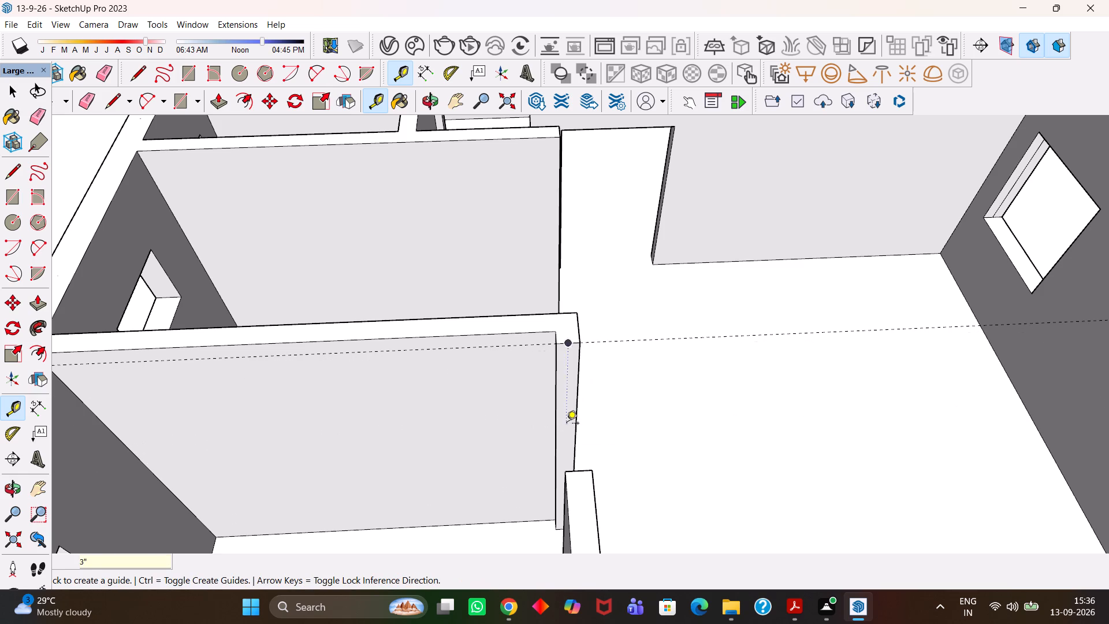
Add a guide 3' below the jamb's top edge and draw a line across the jamb face along it.
click(612, 340)
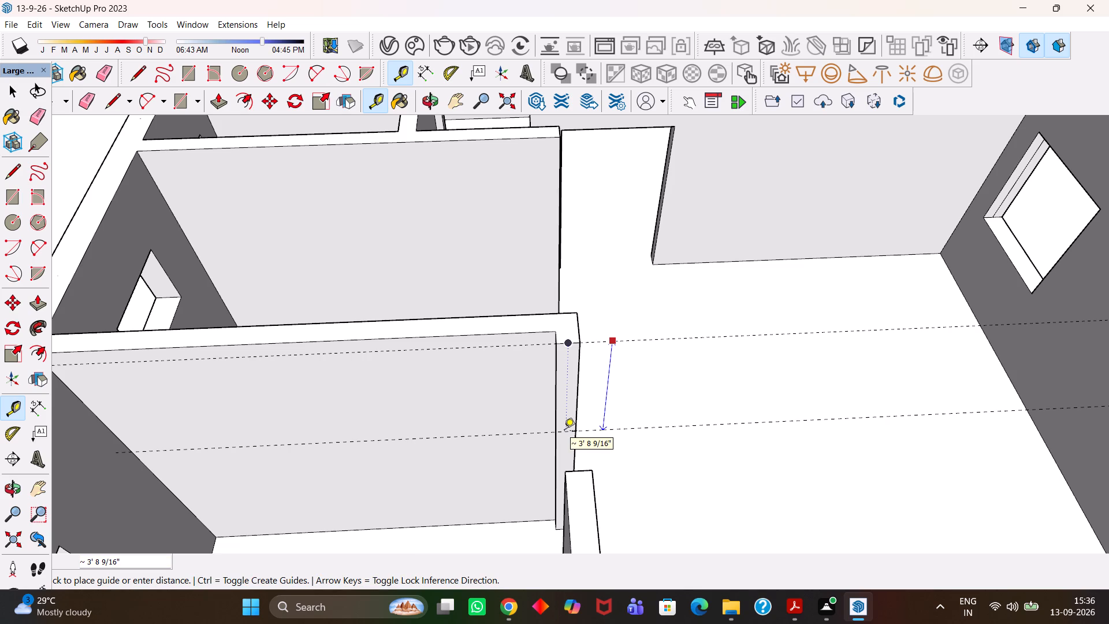
text(3')
key(Return)
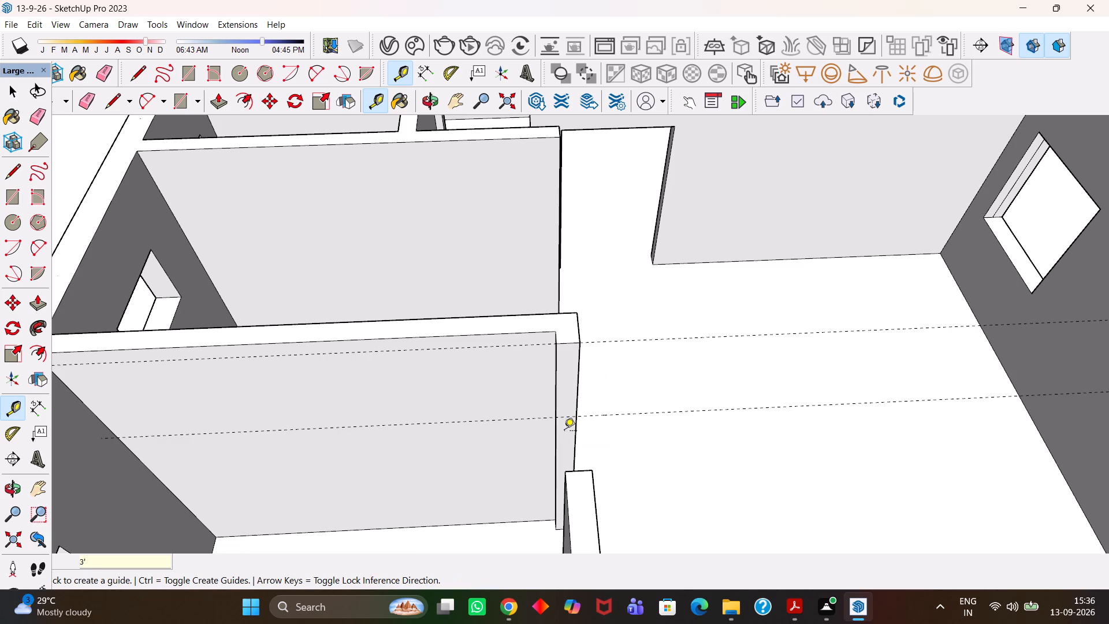
key(l)
key(Return)
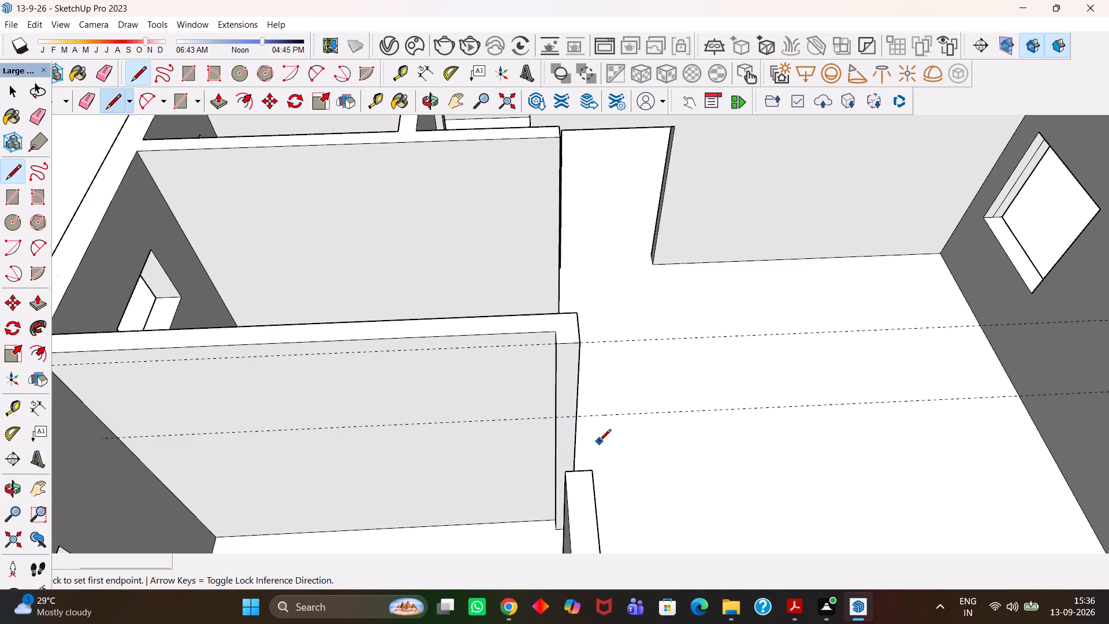
scroll(586, 433, up, 2)
click(545, 415)
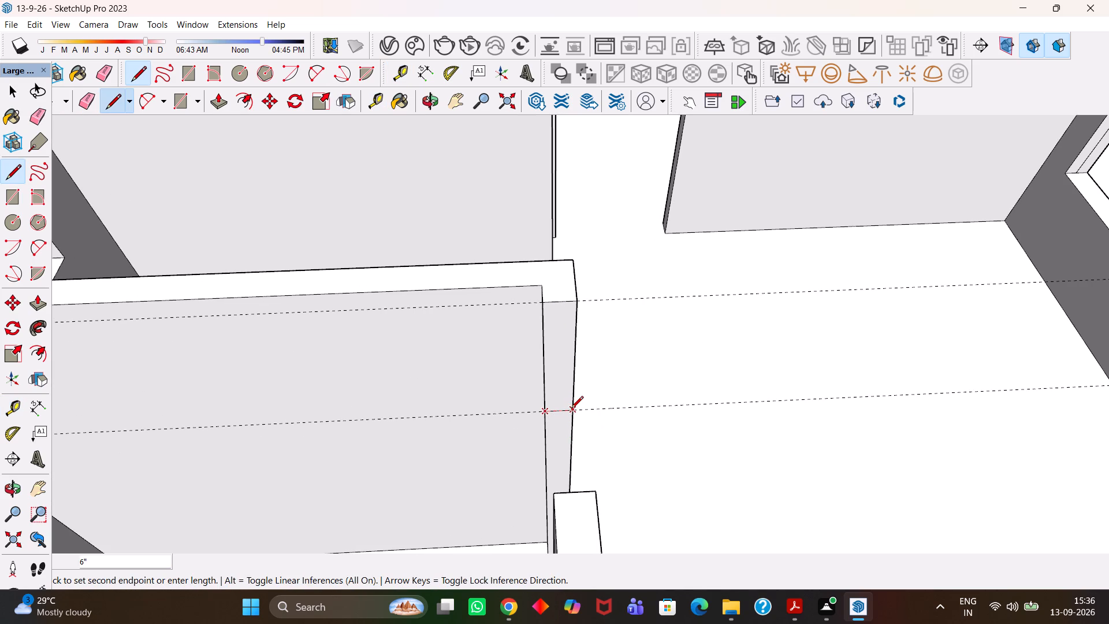
click(572, 409)
Extend the upper part of the jamb face across the gap to the opposite wall end with Push/Pull, forming the door lintel.
scroll(572, 409, down, 4)
key(space)
click(567, 387)
scroll(567, 387, down, 4)
key(p)
click(567, 387)
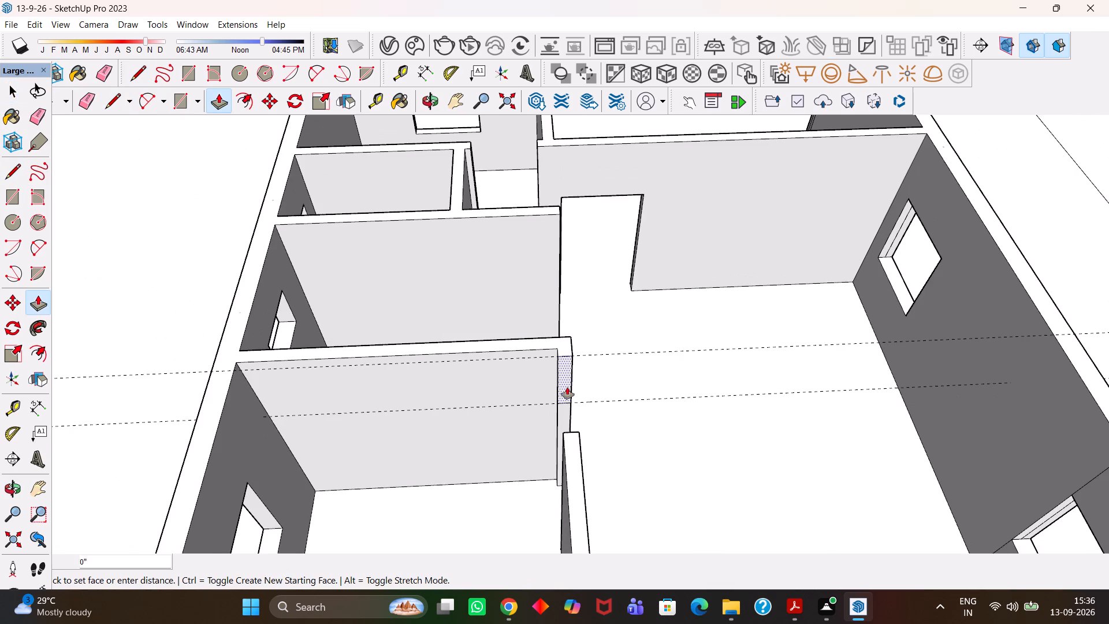
click(578, 432)
Erase the leftover seam edges where the new lintel meets the wall, on the wall's top and both side faces.
scroll(578, 432, up, 5)
key(e)
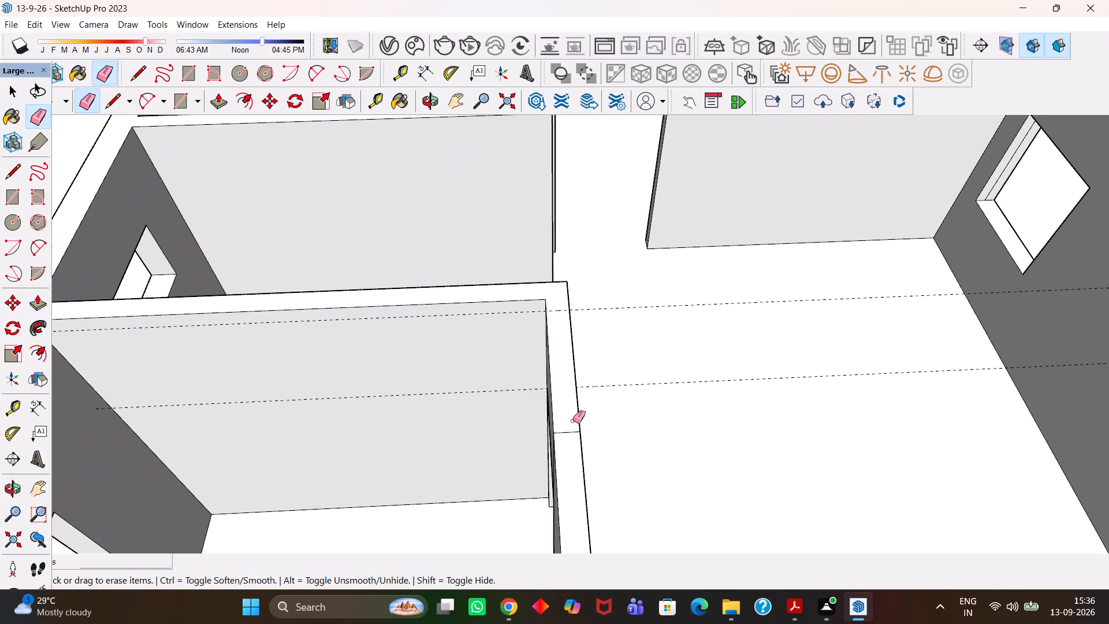
drag(573, 421, 569, 436)
middle_drag(558, 467, 640, 448)
click(635, 429)
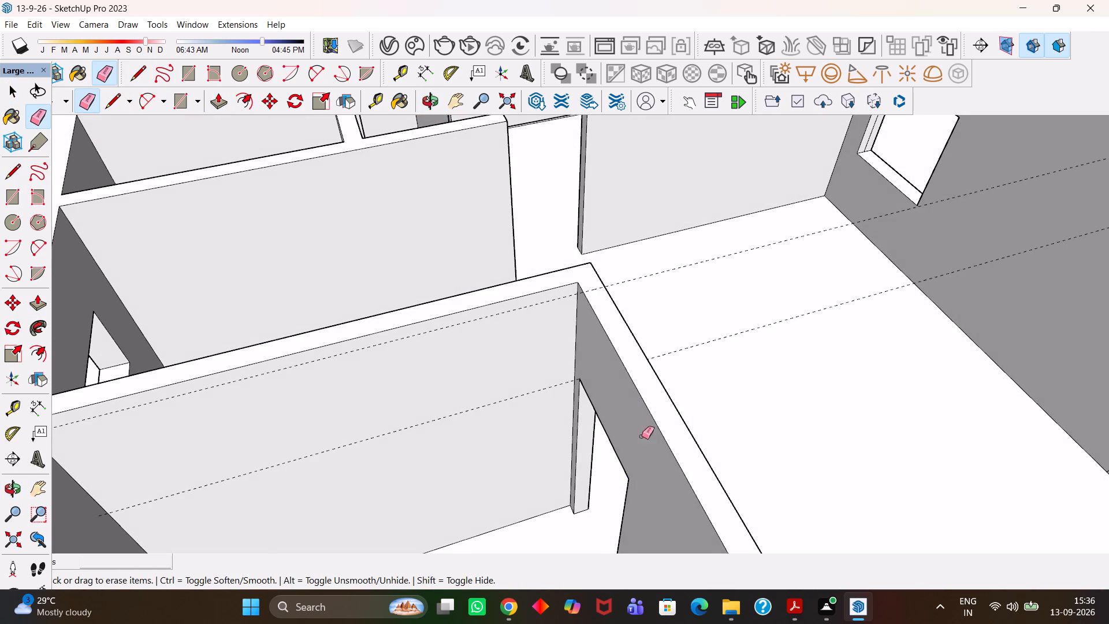
scroll(643, 440, down, 3)
middle_drag(710, 477, 431, 497)
click(329, 407)
drag(334, 395, 327, 398)
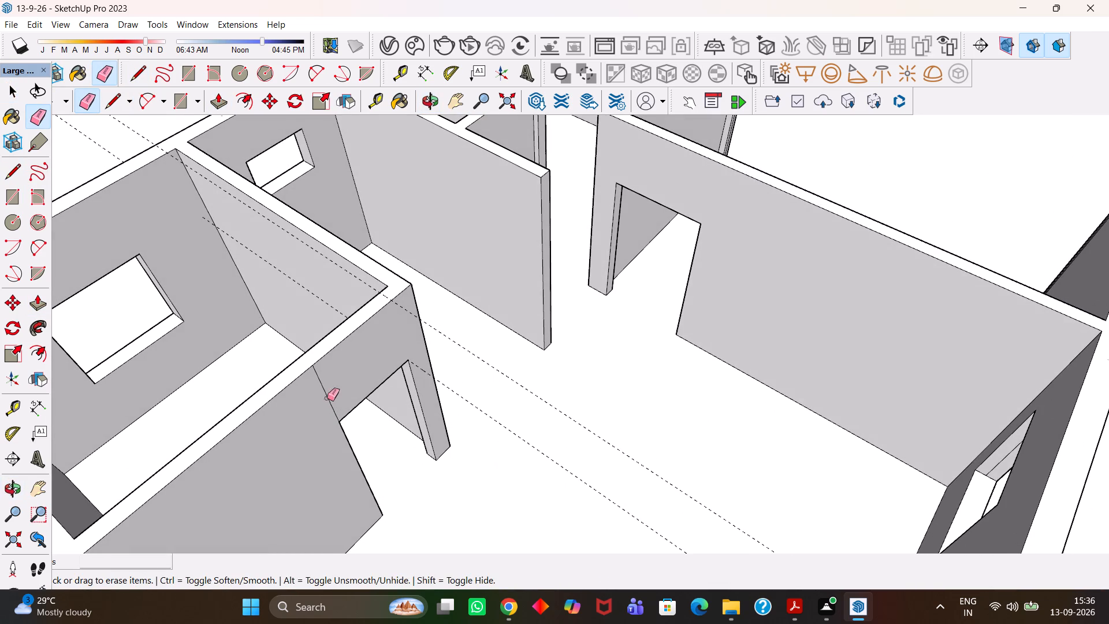
drag(327, 398, 315, 403)
Erase the two construction guides crossing the hall at the new doorway.
drag(512, 429, 518, 443)
drag(604, 402, 578, 438)
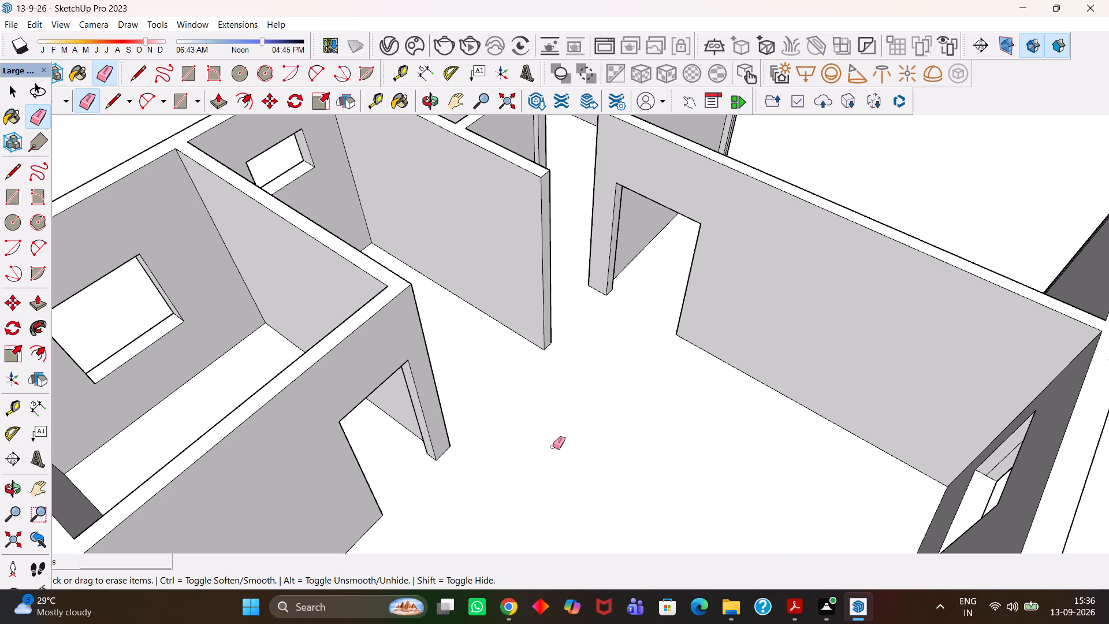
Examine the interior walls from several sides for the remaining full-height doorway gaps.
scroll(553, 447, down, 9)
key(h)
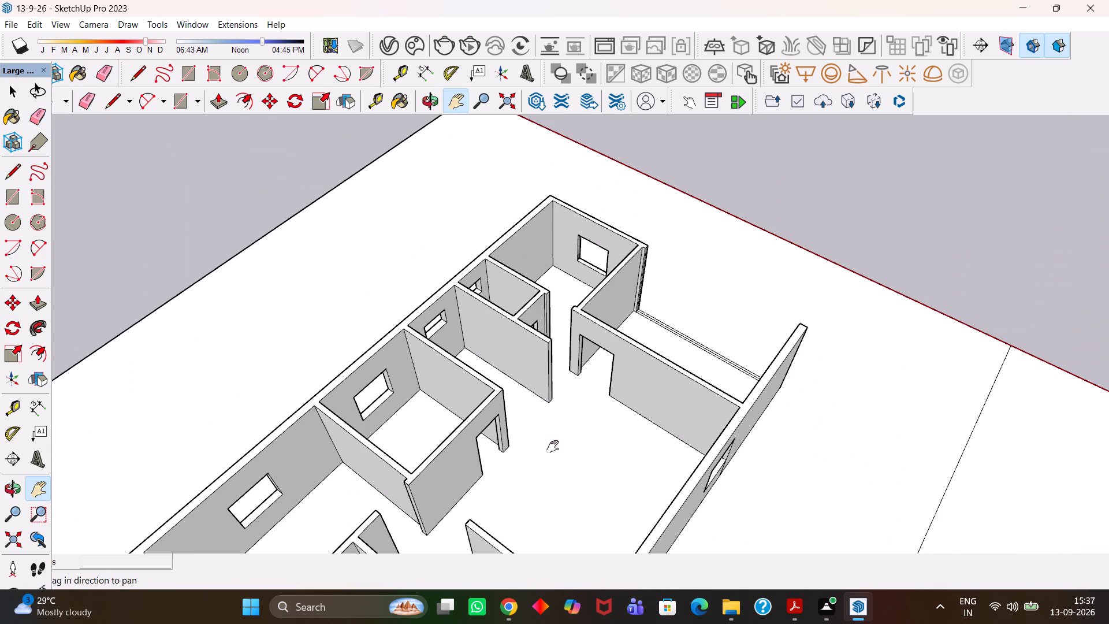
drag(365, 378, 467, 356)
middle_drag(527, 387, 338, 387)
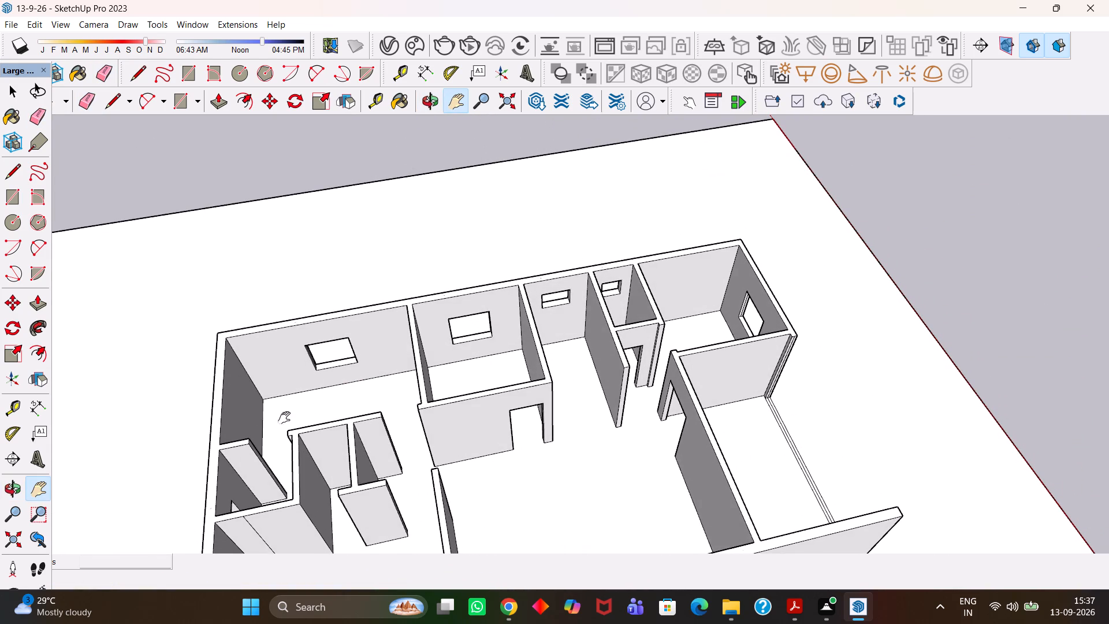
scroll(401, 449, up, 4)
scroll(382, 428, down, 4)
middle_drag(584, 443, 466, 426)
scroll(414, 386, up, 2)
middle_drag(286, 393, 511, 381)
scroll(471, 389, up, 1)
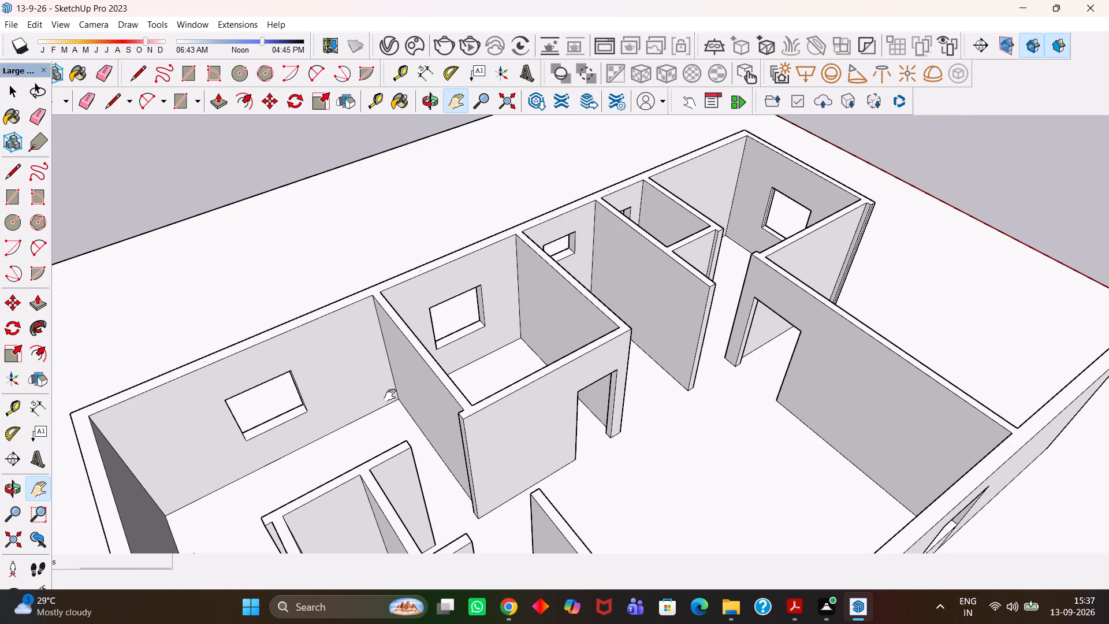
scroll(390, 395, up, 2)
scroll(390, 395, down, 4)
middle_drag(374, 408, 401, 415)
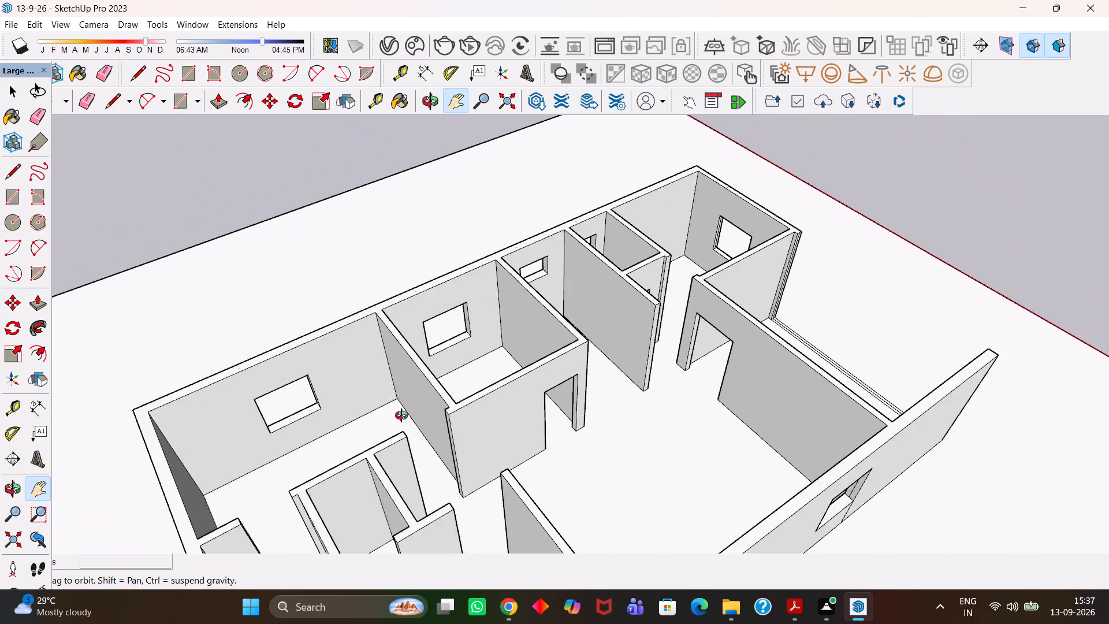
middle_drag(401, 415, 572, 417)
Place guides along the top edge of the jamb at the next gap in the same wall line and 3' below it.
scroll(572, 417, up, 1)
drag(586, 443, 533, 313)
middle_drag(482, 336, 556, 380)
scroll(554, 378, up, 8)
drag(564, 359, 552, 397)
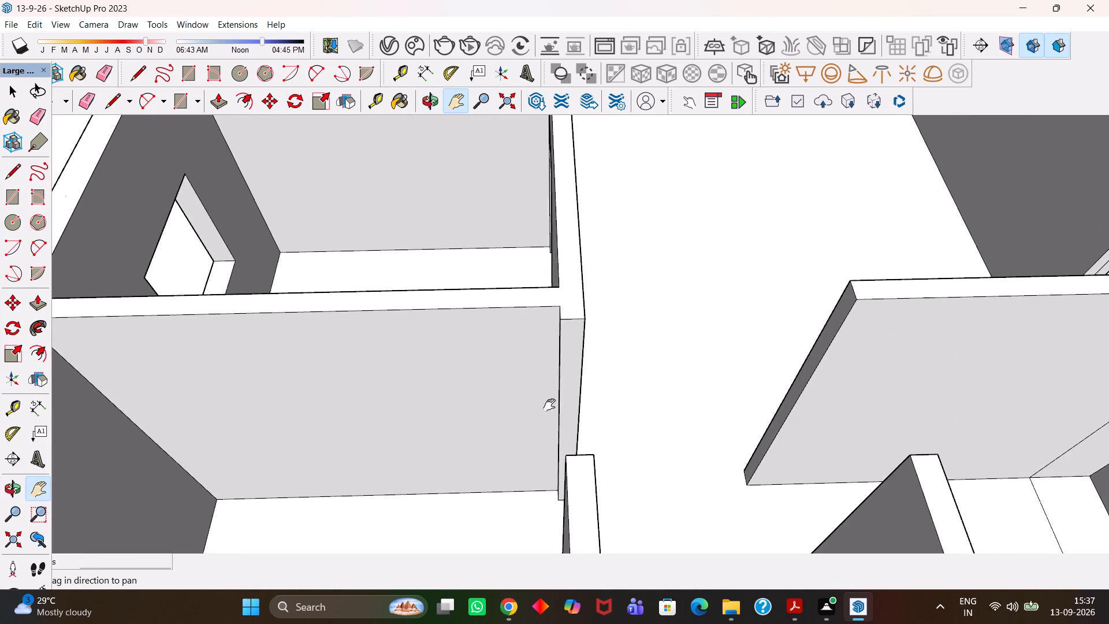
middle_drag(539, 422, 561, 430)
scroll(560, 430, up, 3)
key(t)
double_click(606, 290)
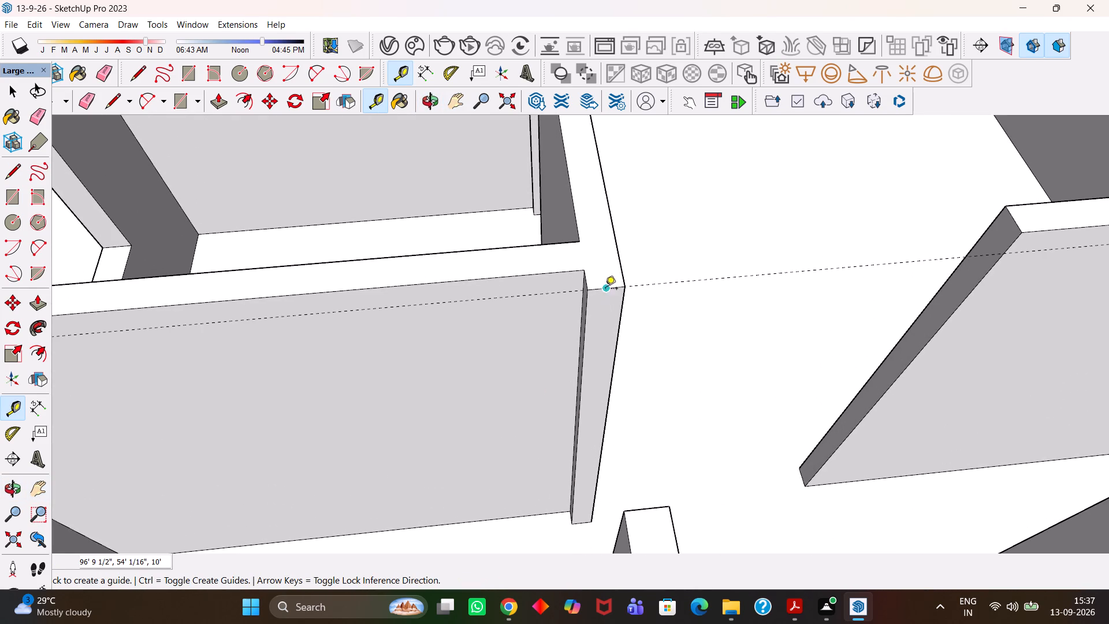
click(607, 291)
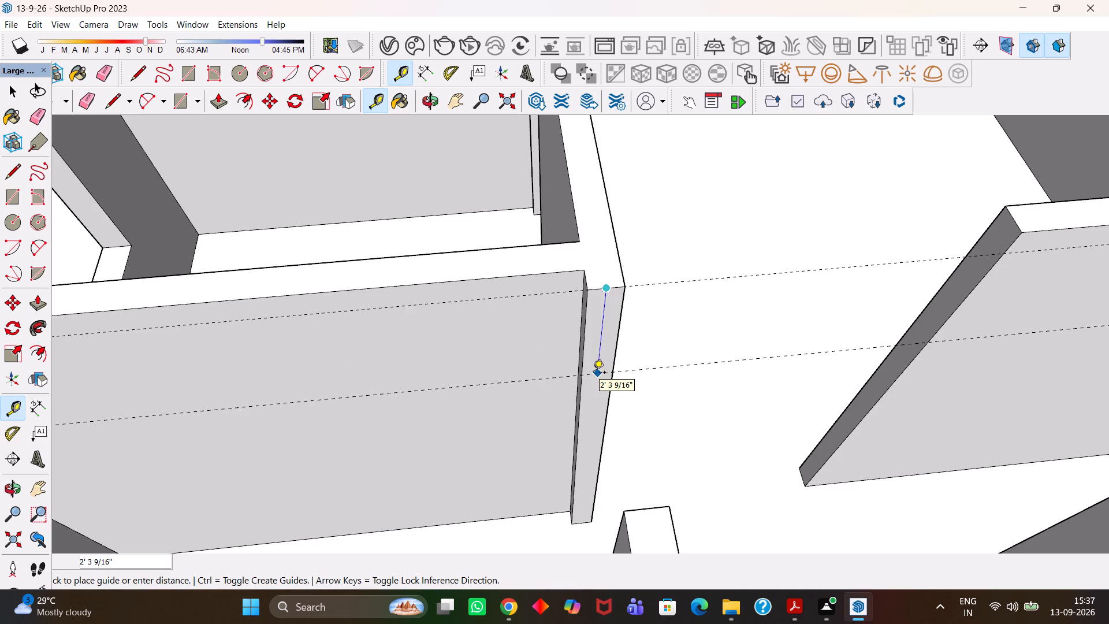
text(3')
key(Return)
Draw a line across the jamb face along the lower guide.
key(l)
key(Return)
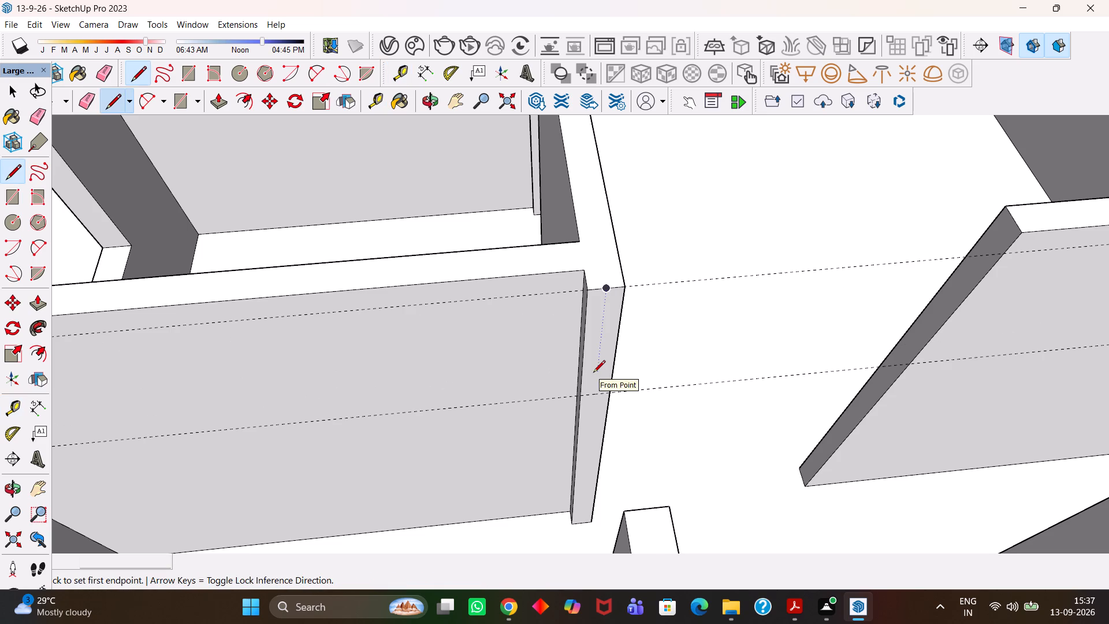
click(578, 399)
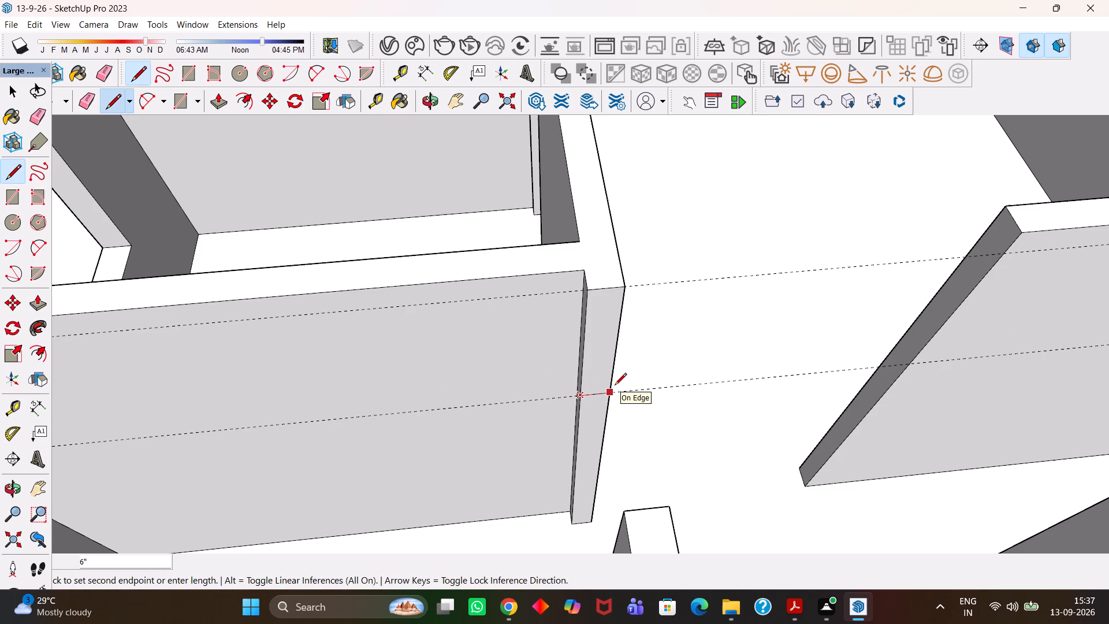
click(615, 386)
Extend the upper jamb face 3' across the gap to the opposite wall end with Push/Pull, forming the door lintel.
key(space)
text(p)
key(Return)
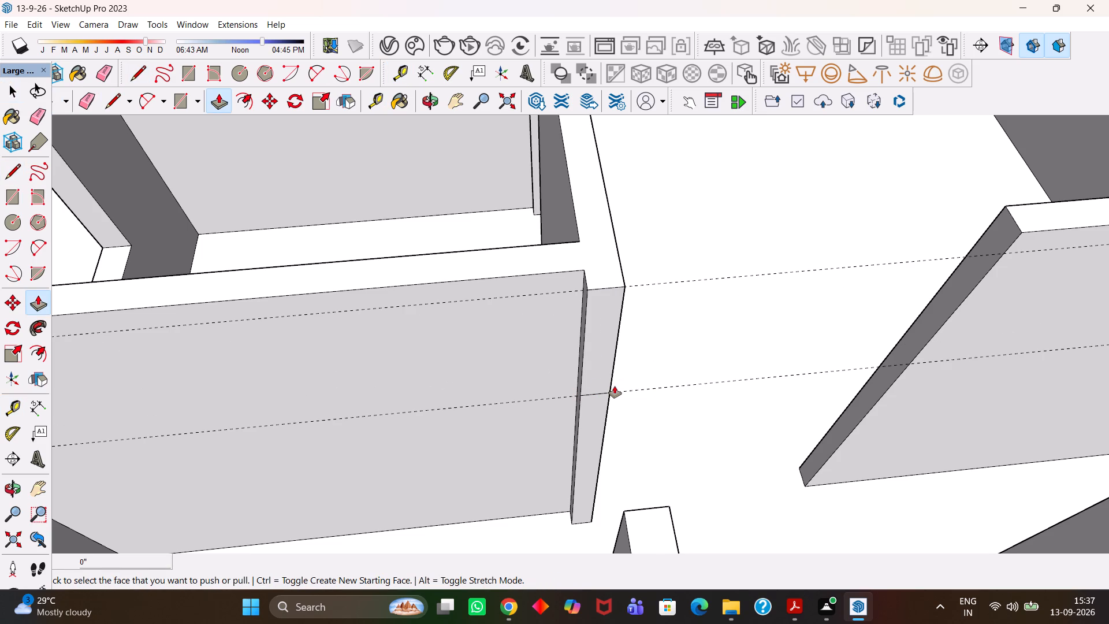
click(590, 369)
click(665, 508)
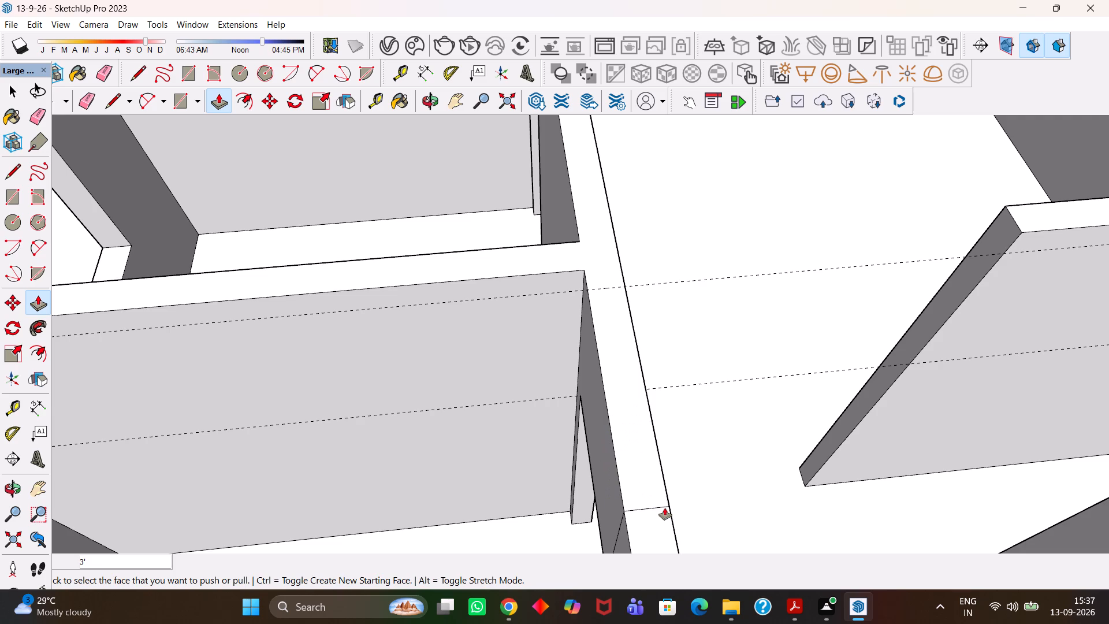
Erase the leftover seam edges around the second door lintel on the wall's top and both side faces.
key(h)
drag(662, 508, 649, 411)
middle_drag(613, 423, 643, 434)
key(e)
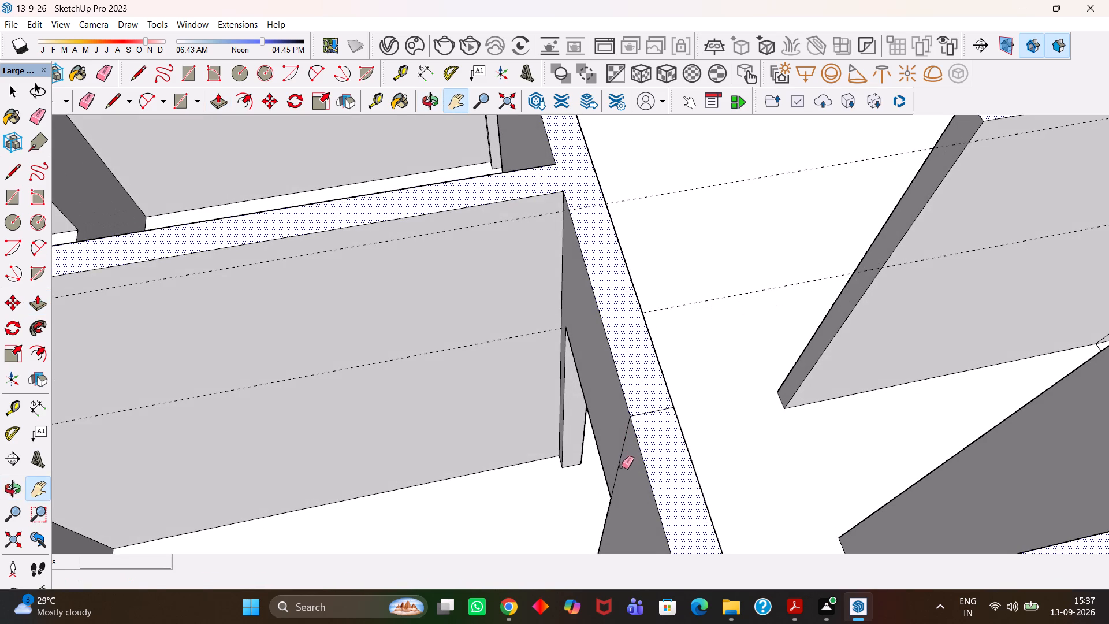
drag(620, 467, 615, 463)
drag(646, 418, 634, 410)
scroll(638, 428, down, 3)
middle_drag(717, 493, 489, 474)
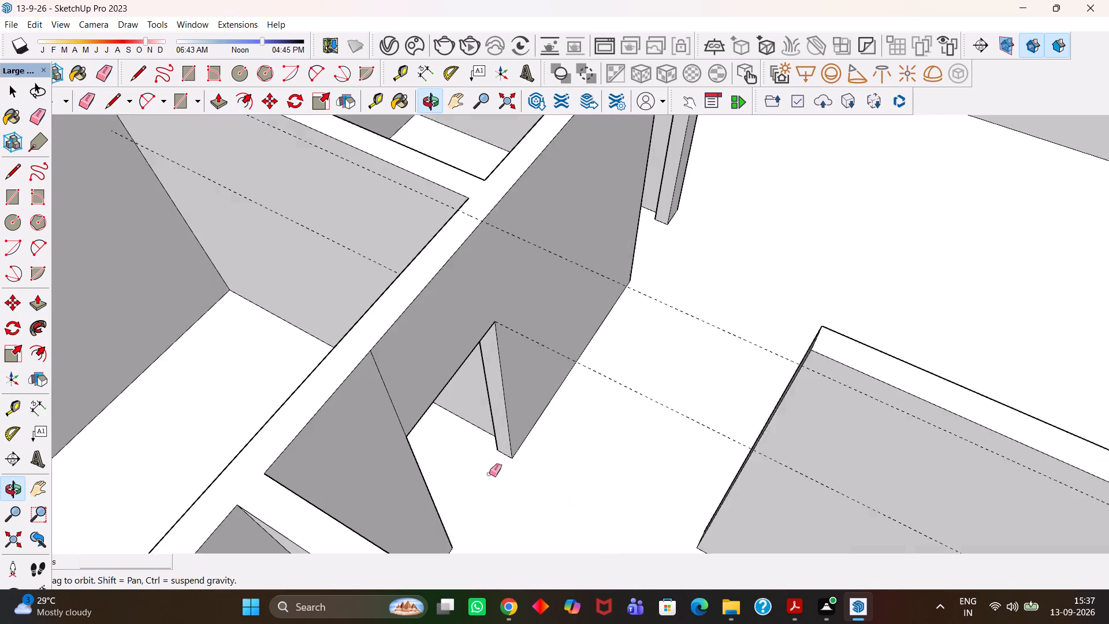
middle_drag(489, 474, 491, 474)
drag(354, 396, 383, 371)
Erase the two construction guides crossing the second doorway.
drag(608, 367, 605, 398)
drag(683, 303, 683, 305)
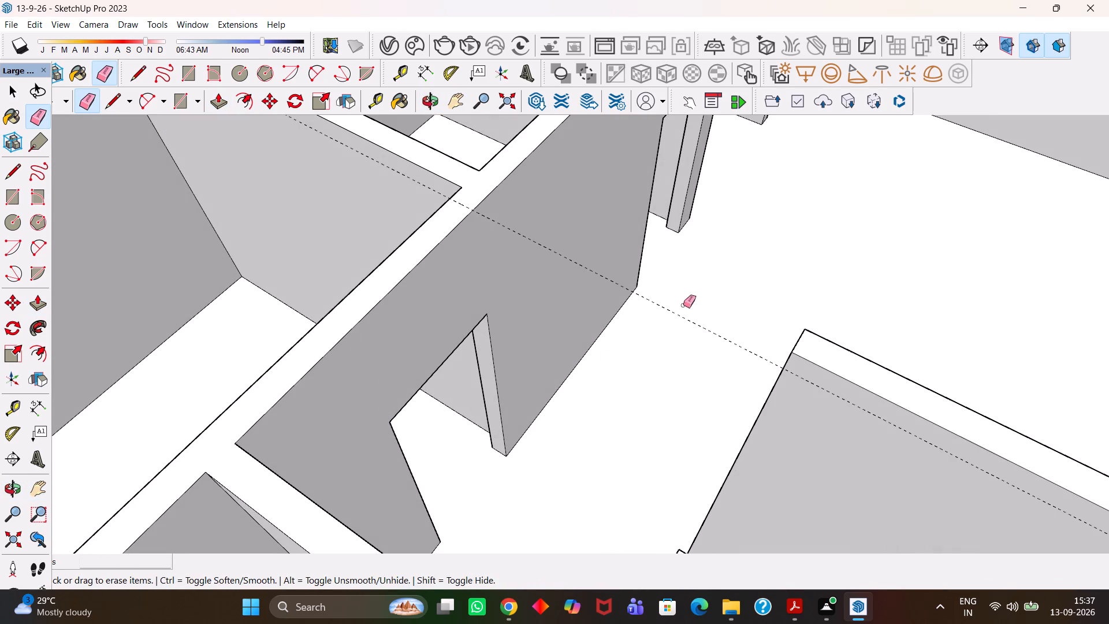
drag(683, 305, 676, 332)
Place guides at the top edge and 3' below it on the jamb between the large corner room and small end room.
scroll(665, 339, down, 9)
key(h)
middle_drag(694, 353, 539, 403)
key(h)
drag(433, 387, 571, 336)
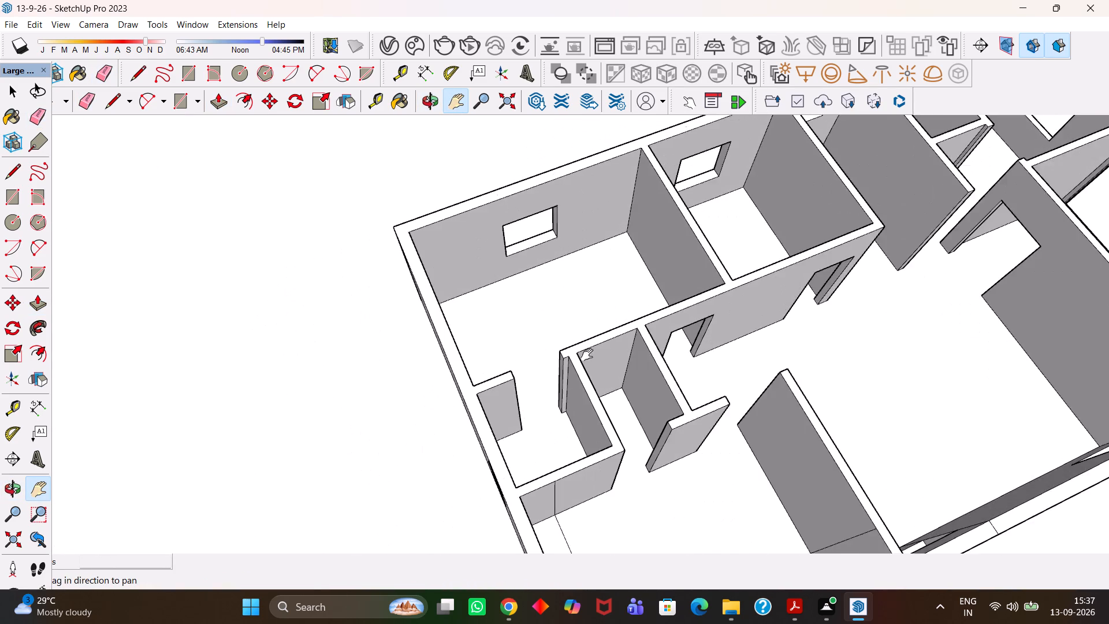
scroll(561, 388, up, 7)
middle_drag(545, 407, 858, 422)
middle_drag(545, 357, 579, 364)
scroll(580, 365, down, 2)
key(h)
drag(567, 335, 563, 428)
scroll(601, 380, up, 3)
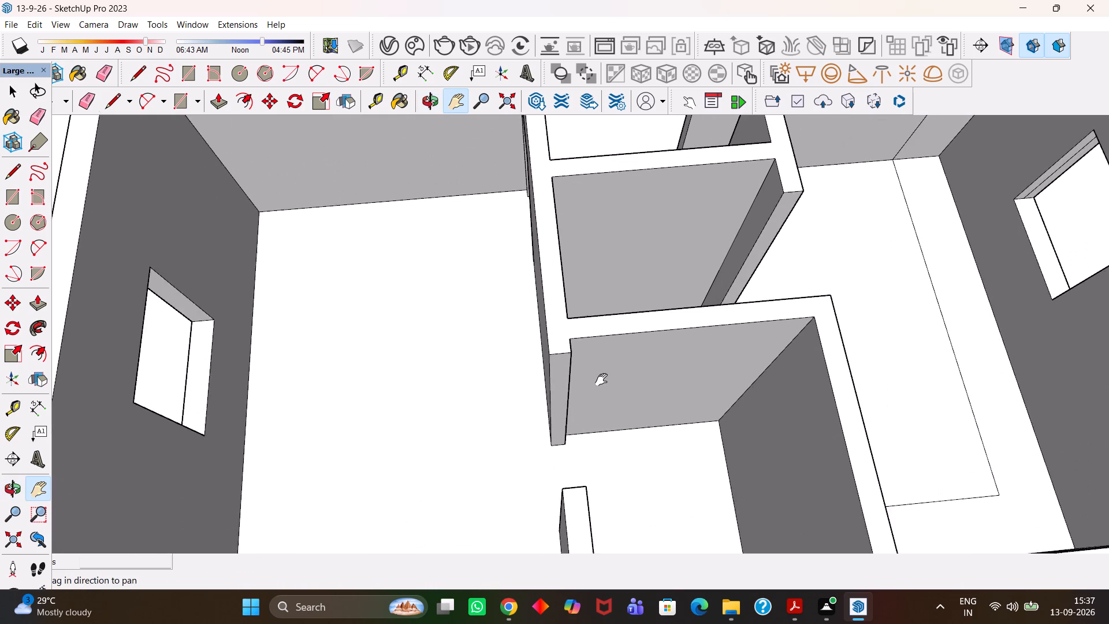
scroll(601, 380, down, 4)
middle_drag(586, 419, 572, 392)
scroll(572, 392, up, 4)
key(t)
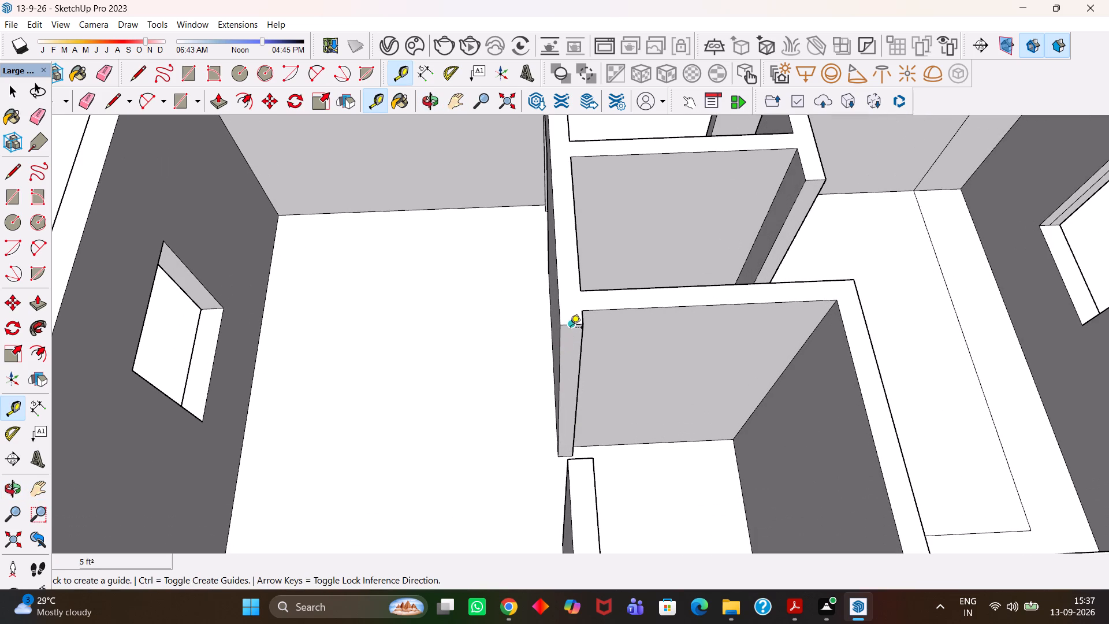
double_click(570, 328)
click(570, 326)
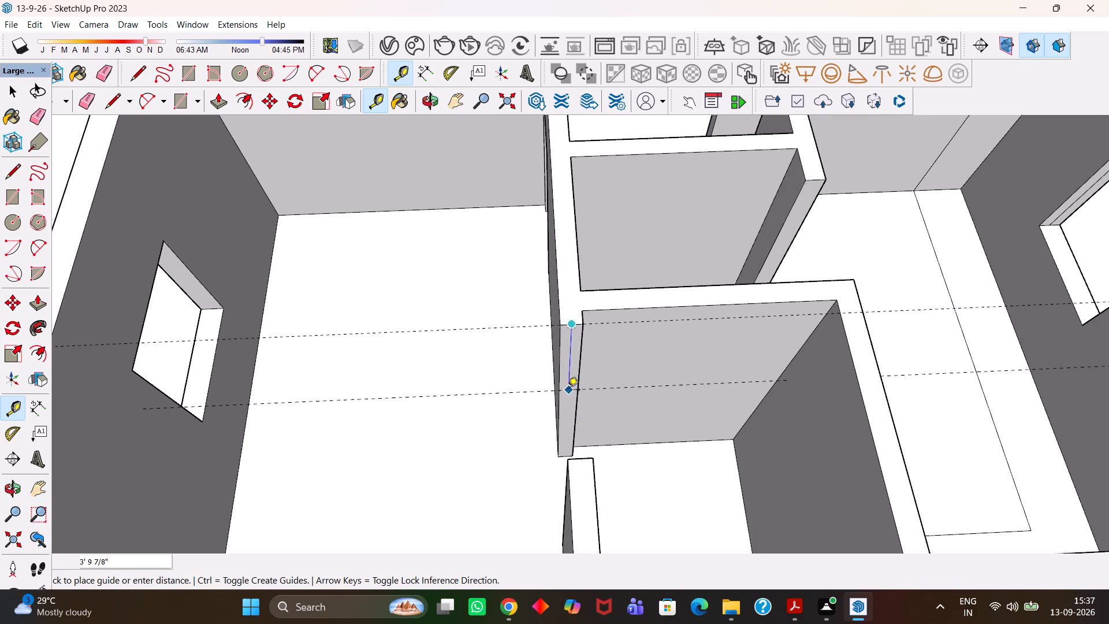
text(3')
key(Return)
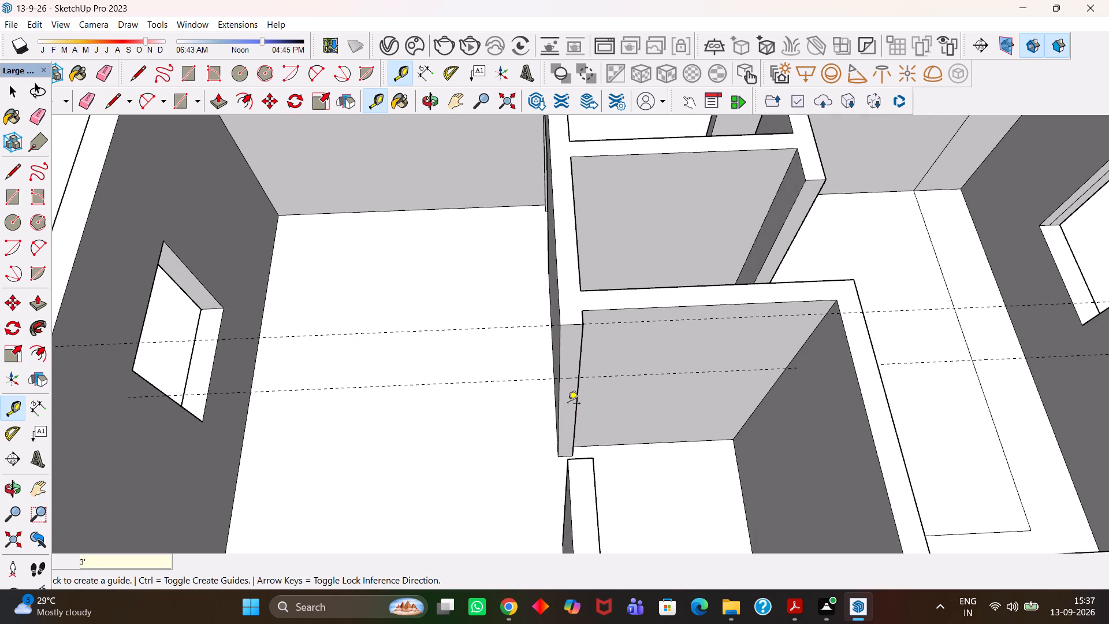
Draw a line across this jamb face along the lower guide.
scroll(568, 404, up, 3)
key(l)
click(557, 365)
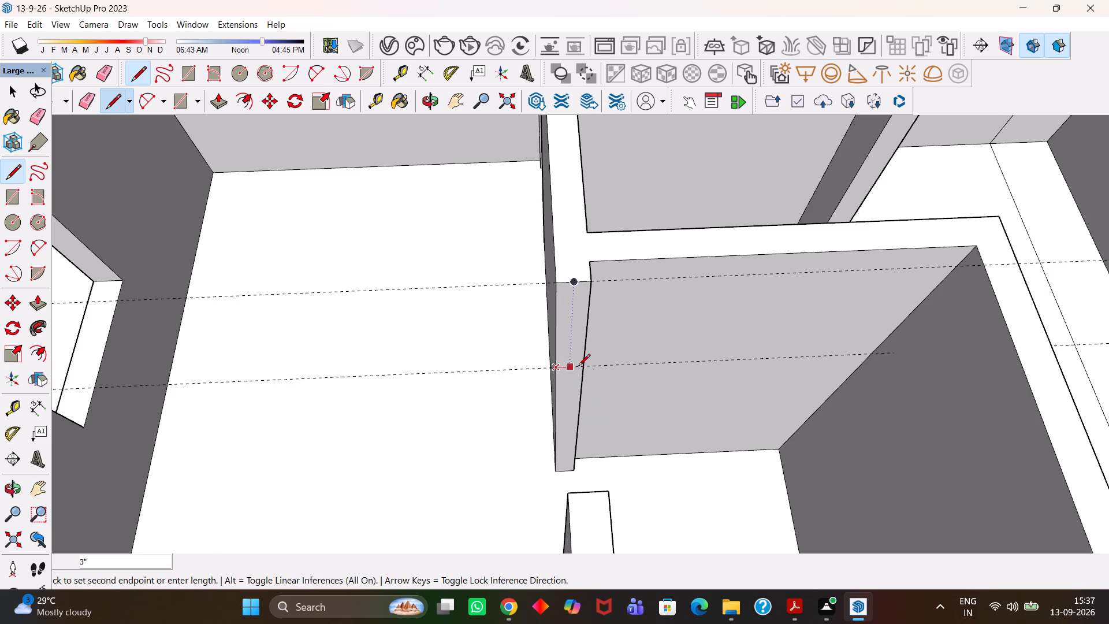
click(582, 367)
Extend the upper jamb face across the gap to the opposite wall end with Push/Pull, forming the small end room's door lintel.
key(space)
click(575, 351)
scroll(575, 351, down, 3)
key(p)
click(575, 351)
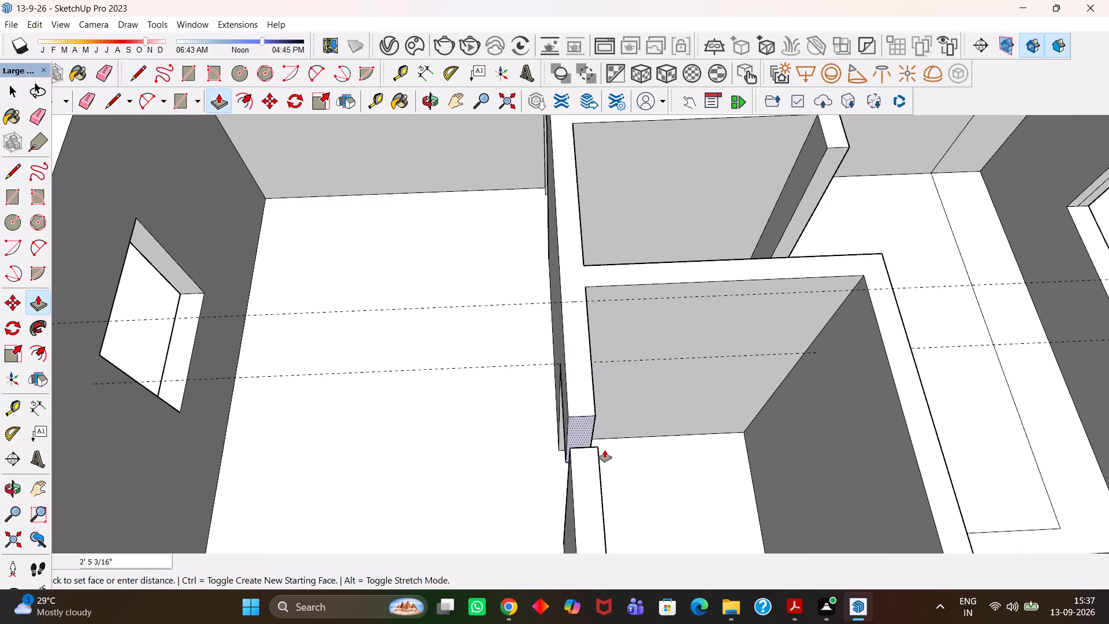
click(595, 446)
Erase the leftover seam edges around the small end room's door lintel on the wall's top and both side faces.
scroll(592, 447, up, 2)
key(e)
click(587, 445)
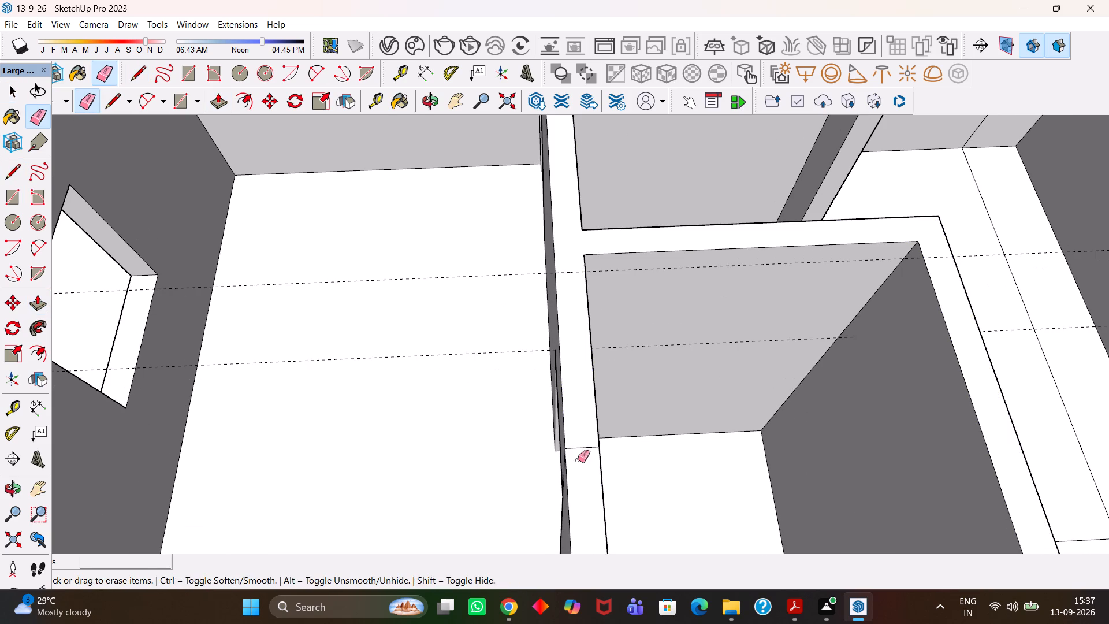
middle_drag(580, 468, 589, 469)
drag(594, 450, 584, 445)
middle_drag(587, 460, 626, 453)
click(597, 452)
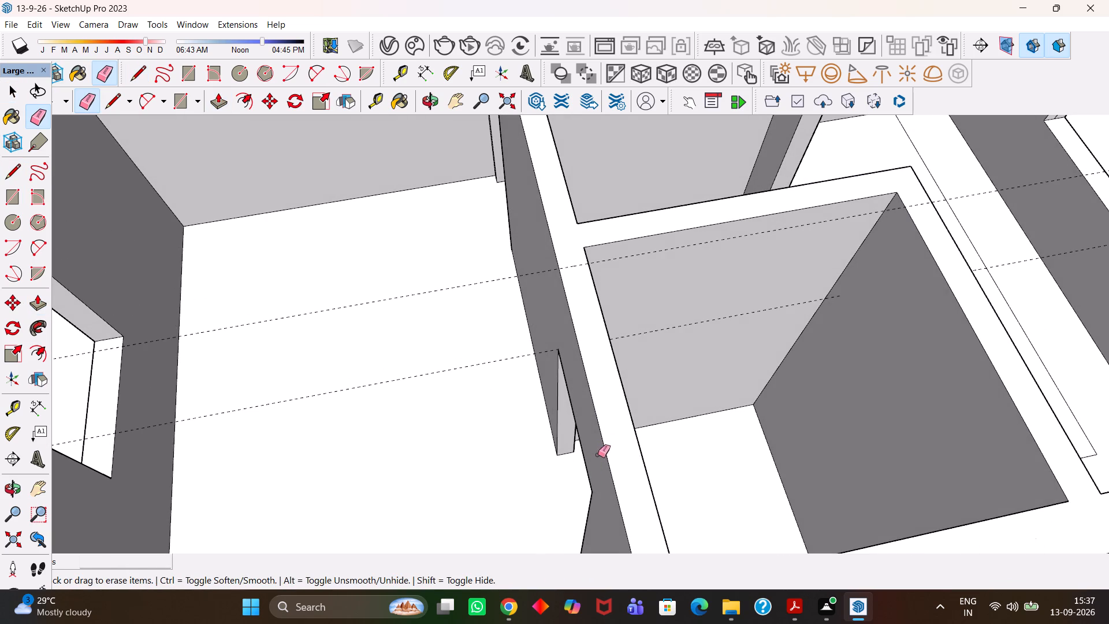
middle_drag(646, 465, 508, 440)
drag(513, 430, 501, 434)
Erase the two construction guides crossing the small end room.
scroll(517, 440, down, 3)
drag(623, 374, 627, 398)
click(627, 315)
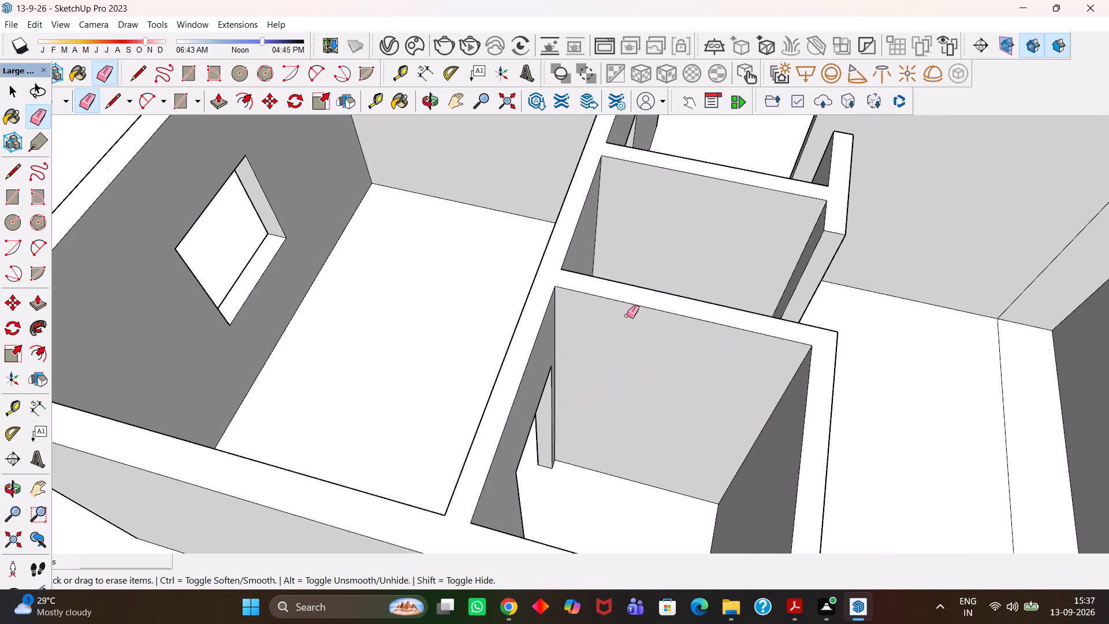
Save the house model.
scroll(618, 319, down, 11)
key(h)
middle_drag(500, 377, 542, 397)
key(ctrl+s)
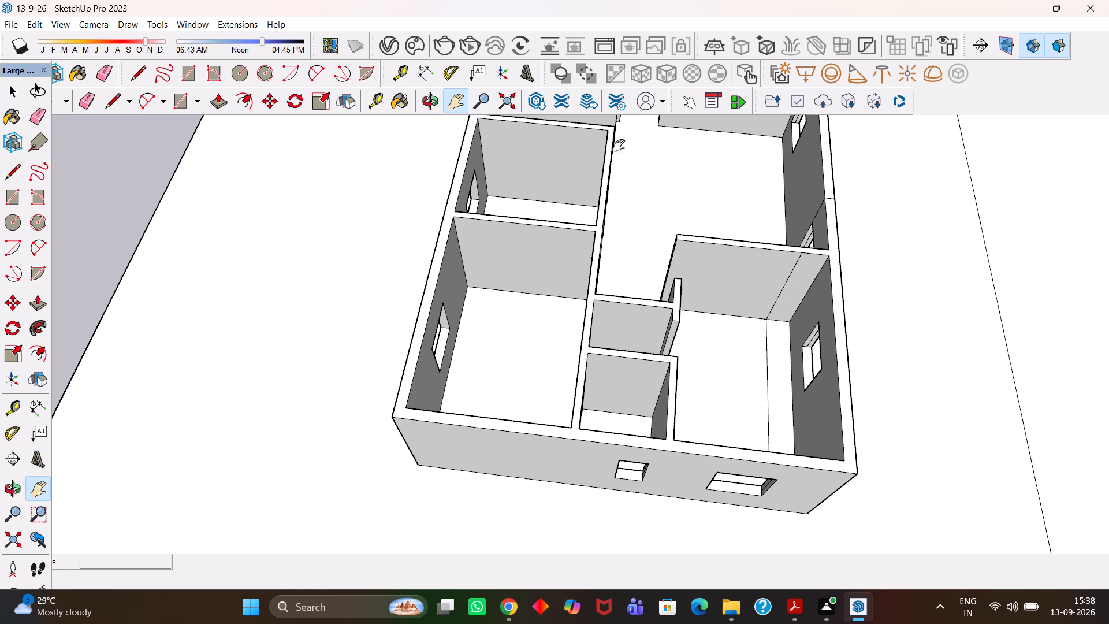
Examine the whole house model from above and from several sides for wall gaps that still lack a lintel.
scroll(629, 240, down, 9)
scroll(591, 344, down, 15)
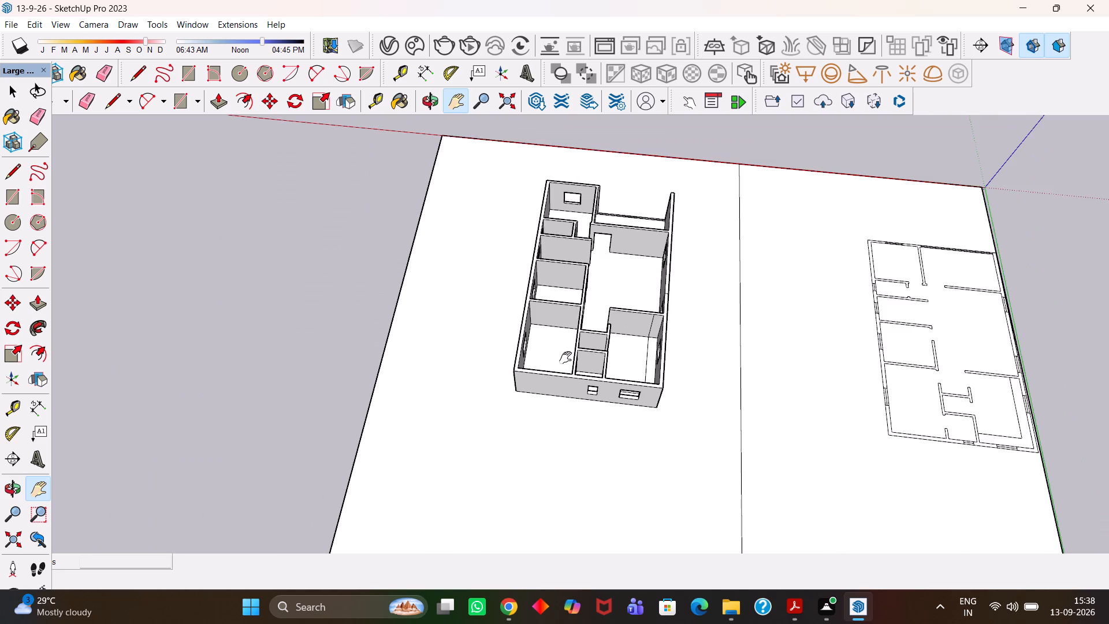
scroll(565, 358, up, 6)
middle_drag(569, 358, 601, 376)
scroll(591, 372, up, 2)
drag(598, 347, 574, 433)
scroll(560, 427, down, 4)
middle_drag(596, 336, 595, 409)
scroll(595, 409, up, 2)
scroll(595, 409, down, 1)
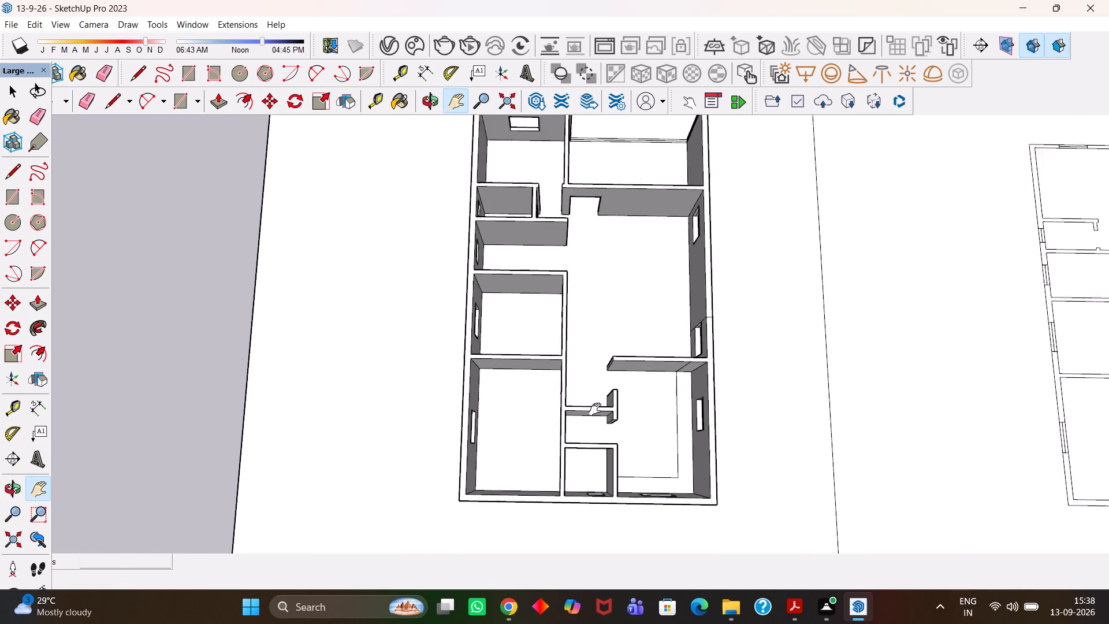
scroll(595, 409, down, 2)
middle_drag(529, 418, 744, 380)
middle_drag(384, 385, 586, 444)
scroll(586, 444, up, 1)
scroll(521, 387, up, 3)
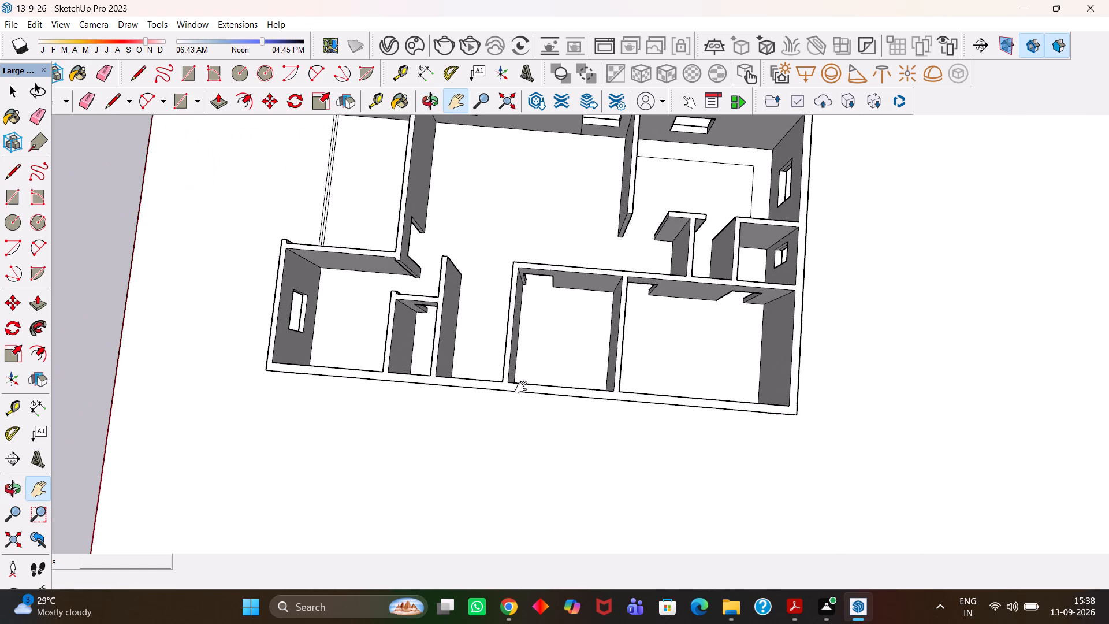
scroll(521, 387, down, 4)
middle_drag(520, 377, 538, 402)
scroll(538, 402, up, 1)
drag(534, 381, 170, 415)
drag(212, 401, 355, 419)
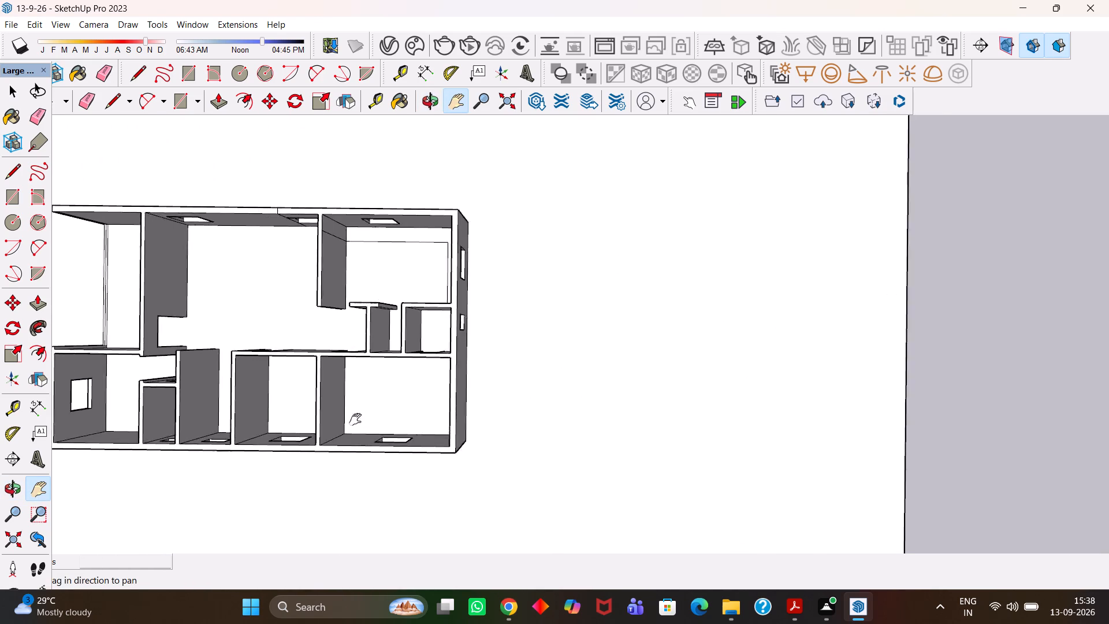
drag(355, 419, 405, 408)
scroll(401, 406, up, 2)
drag(391, 406, 464, 425)
scroll(464, 425, up, 2)
drag(457, 418, 507, 450)
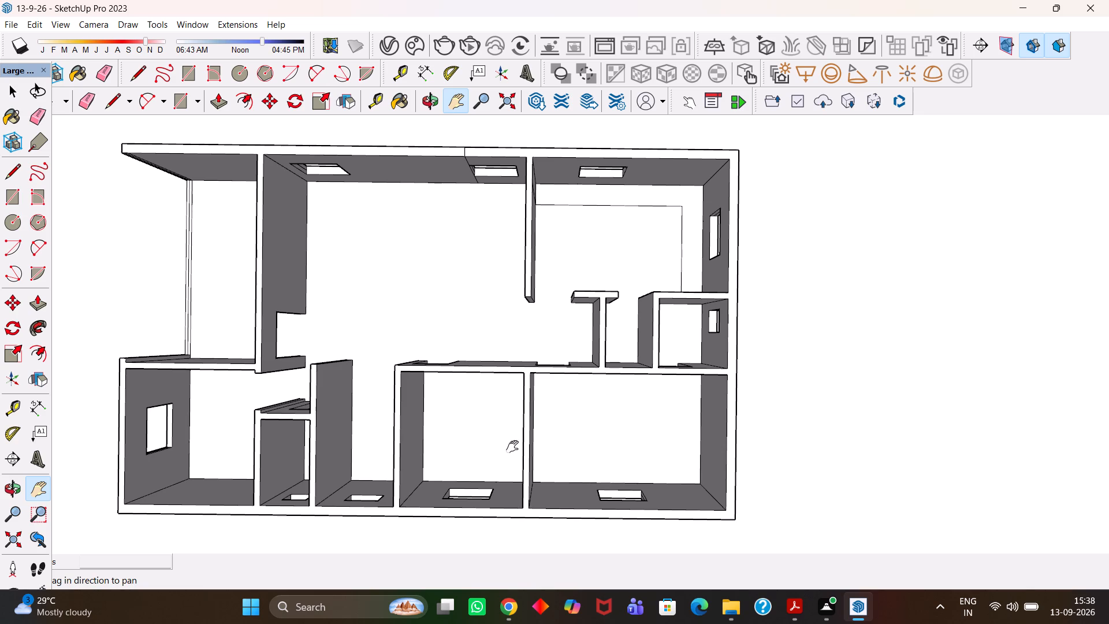
key(h)
scroll(503, 455, down, 7)
key(h)
scroll(485, 450, down, 18)
middle_drag(417, 429, 462, 313)
scroll(456, 322, up, 6)
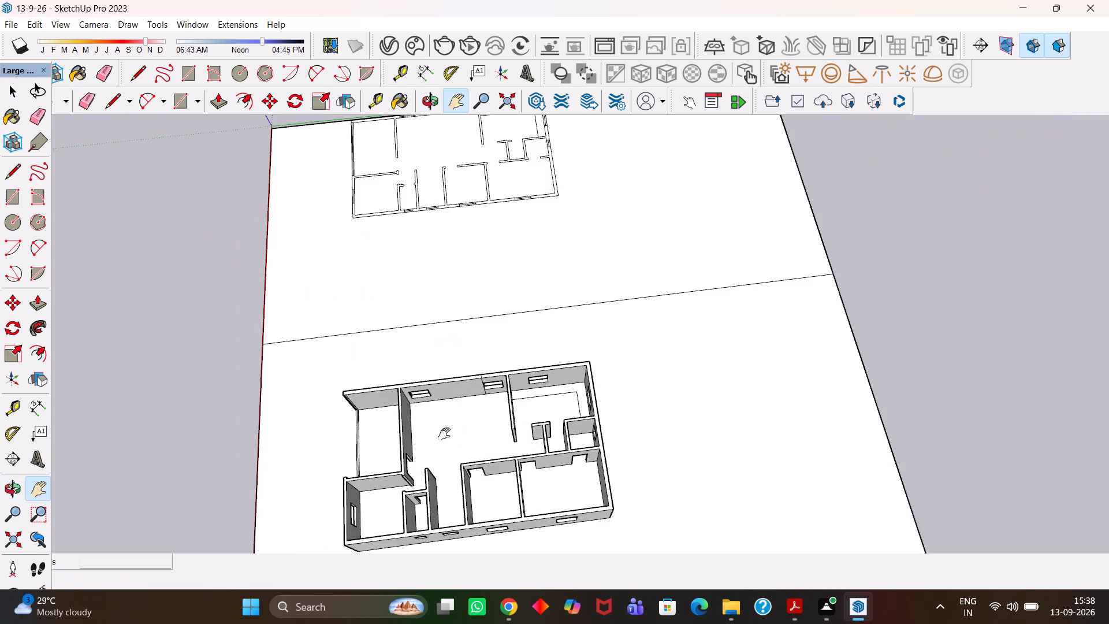
scroll(444, 434, up, 3)
drag(455, 434, 510, 305)
scroll(505, 305, up, 3)
middle_drag(386, 388, 614, 315)
scroll(411, 393, up, 3)
scroll(614, 315, down, 5)
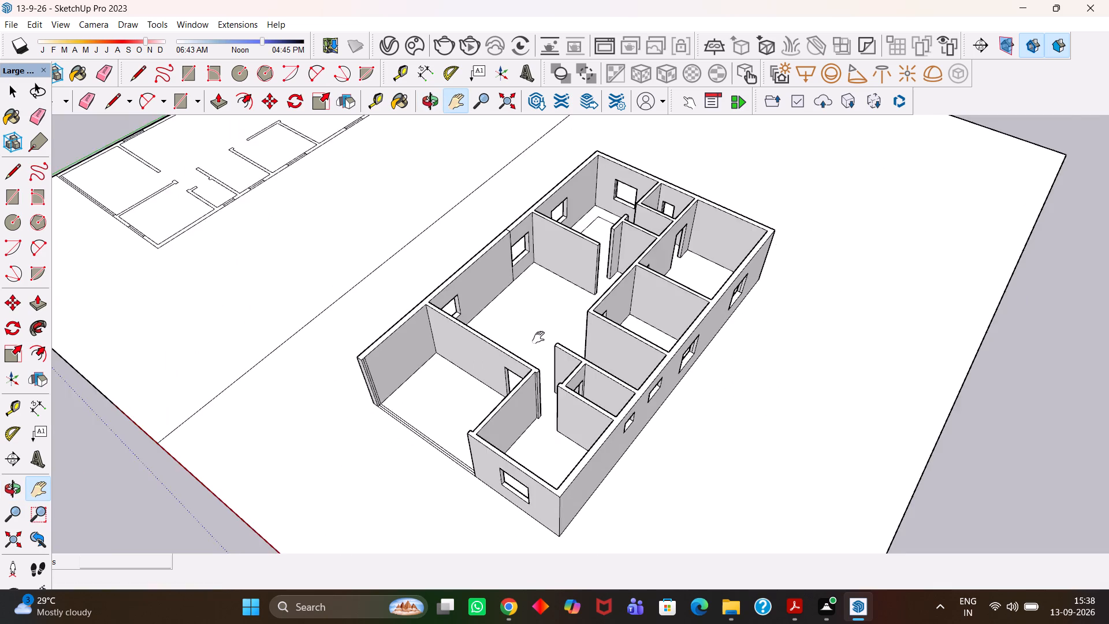
scroll(538, 337, down, 4)
middle_drag(427, 385, 643, 311)
scroll(646, 313, up, 4)
scroll(632, 311, down, 5)
middle_drag(633, 314, 577, 369)
scroll(577, 369, up, 2)
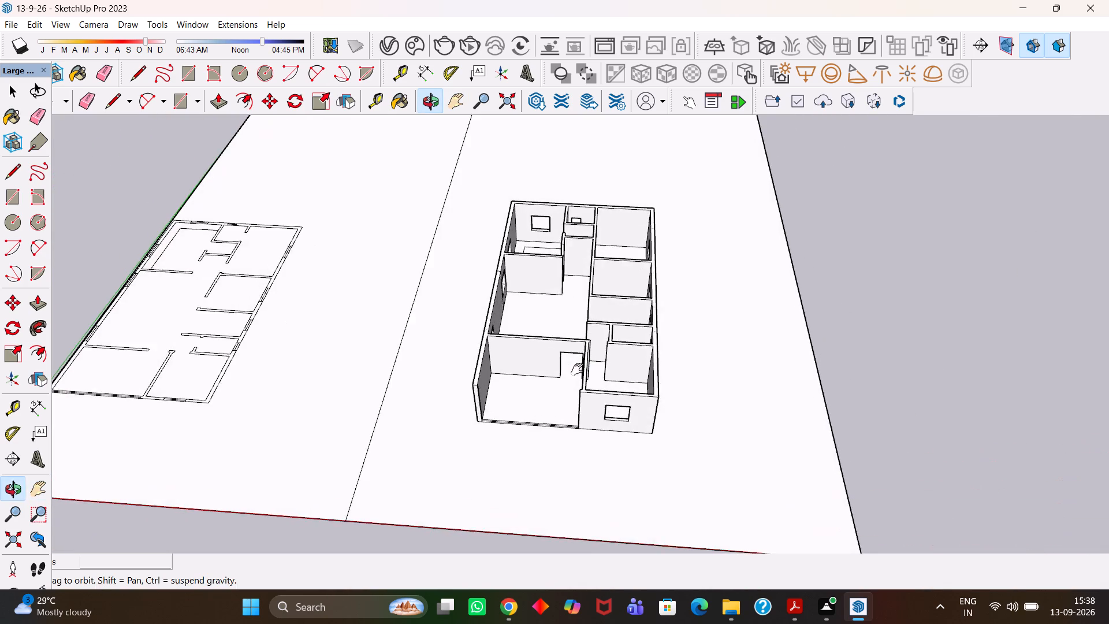
drag(587, 258, 581, 366)
scroll(524, 325, up, 9)
scroll(538, 331, down, 8)
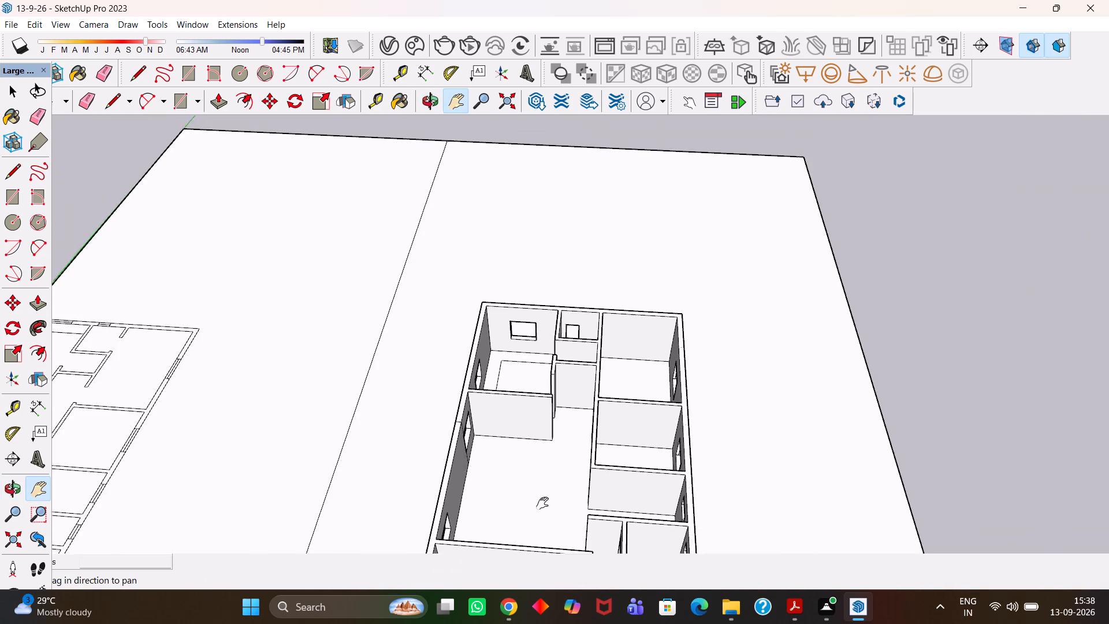
drag(542, 492, 511, 350)
scroll(482, 417, up, 4)
middle_drag(498, 425, 523, 287)
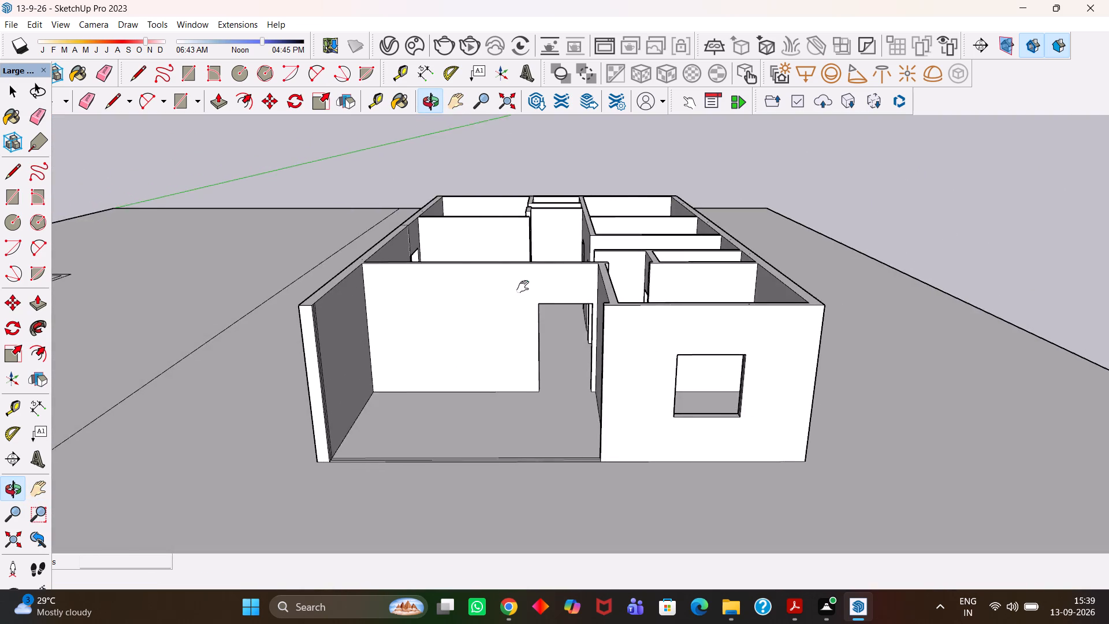
middle_drag(523, 287, 513, 394)
middle_drag(669, 366, 519, 429)
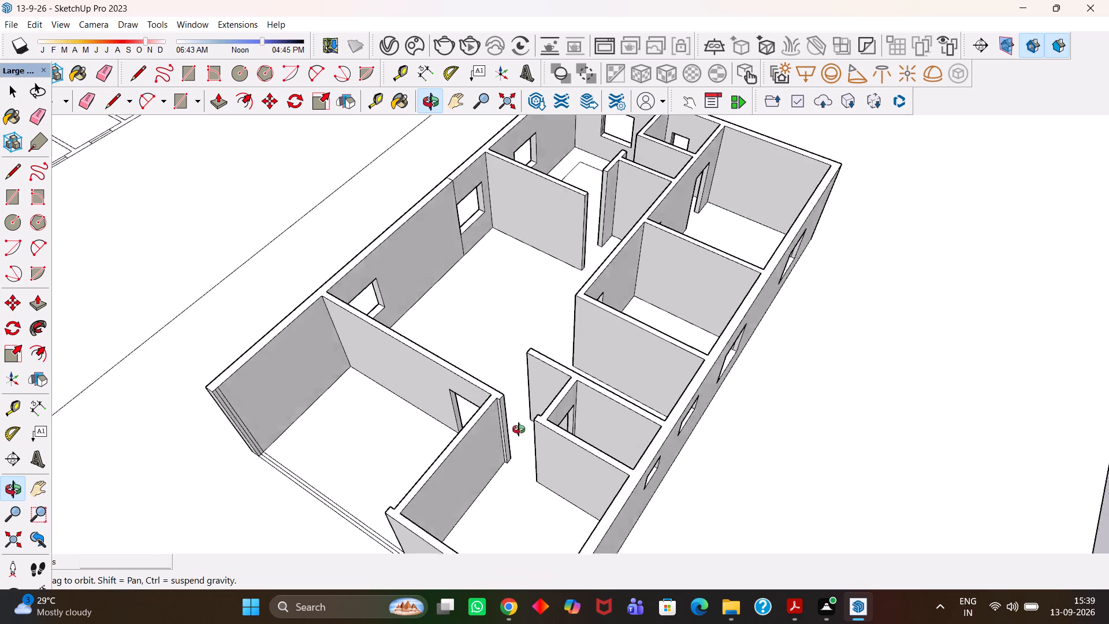
middle_drag(519, 429, 544, 443)
scroll(539, 440, up, 7)
scroll(533, 433, down, 4)
middle_drag(607, 398, 484, 439)
drag(459, 385, 552, 340)
middle_drag(708, 436, 539, 428)
scroll(541, 428, up, 1)
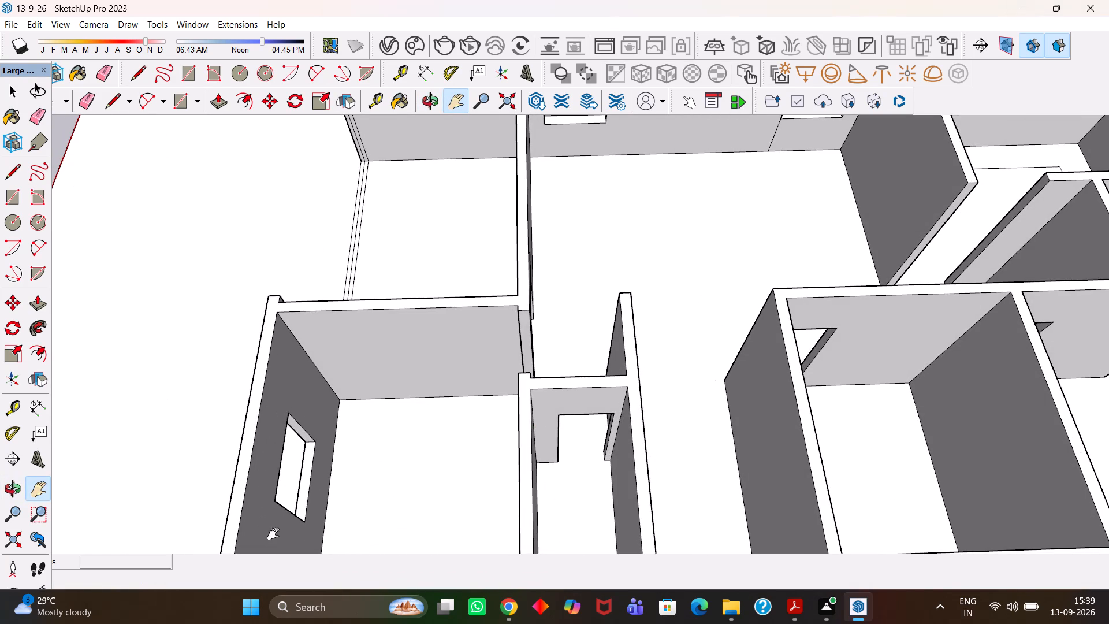
Place guides on the jamb at the front corner room's doorway, the lower one 3' below the wall's top edge.
scroll(524, 370, up, 5)
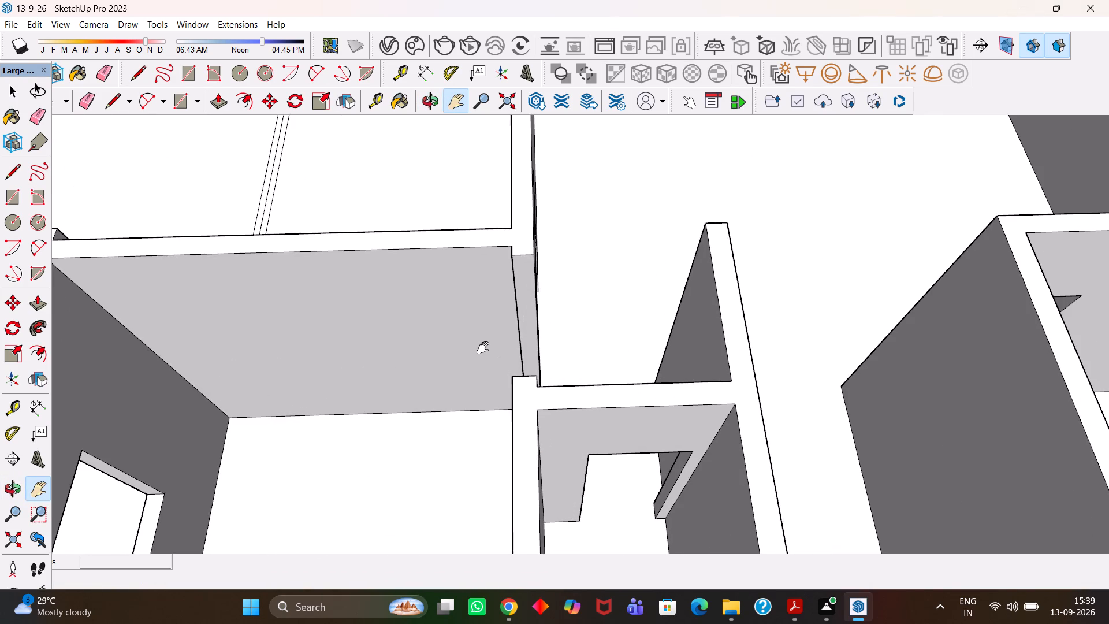
scroll(483, 348, up, 3)
key(h)
scroll(483, 348, down, 5)
drag(483, 317, 543, 347)
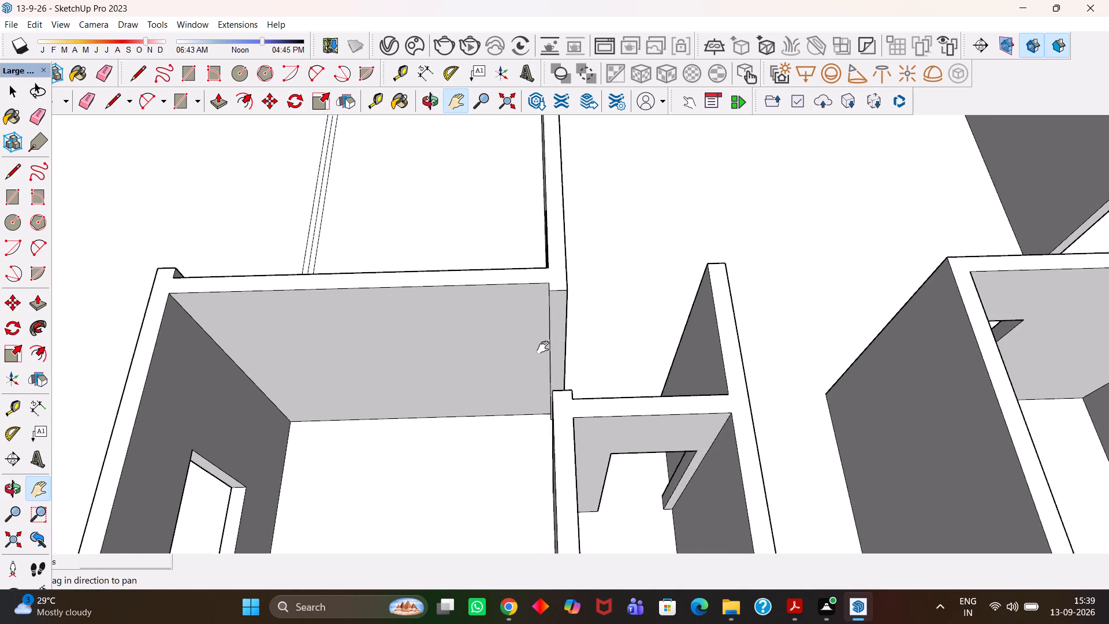
drag(543, 347, 552, 353)
middle_drag(552, 353, 554, 338)
scroll(542, 338, up, 1)
key(t)
scroll(617, 286, up, 2)
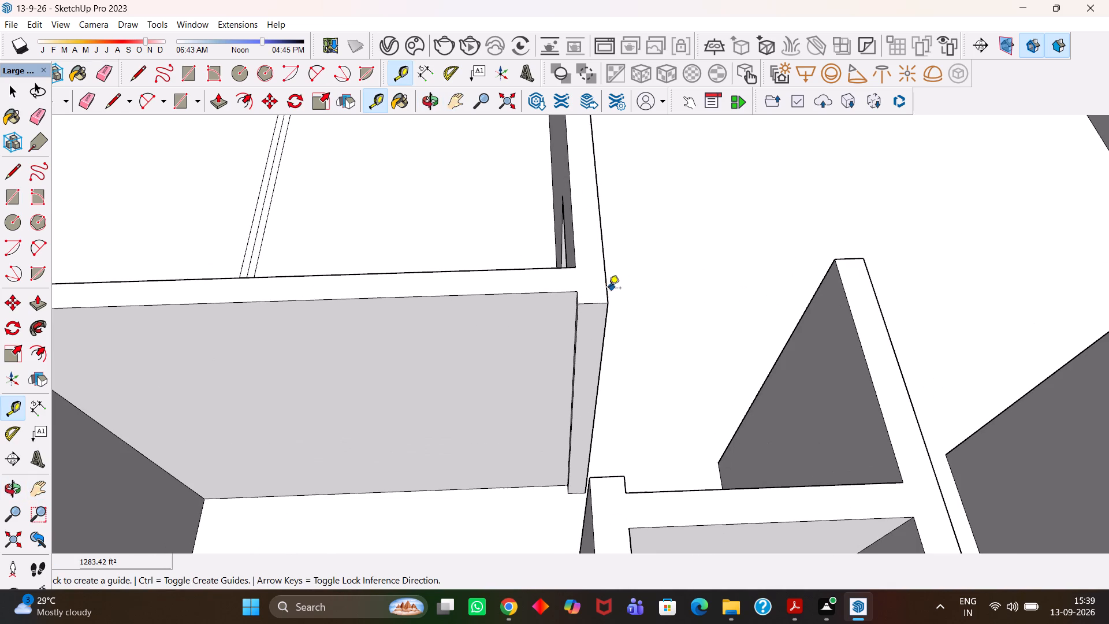
double_click(588, 302)
click(594, 306)
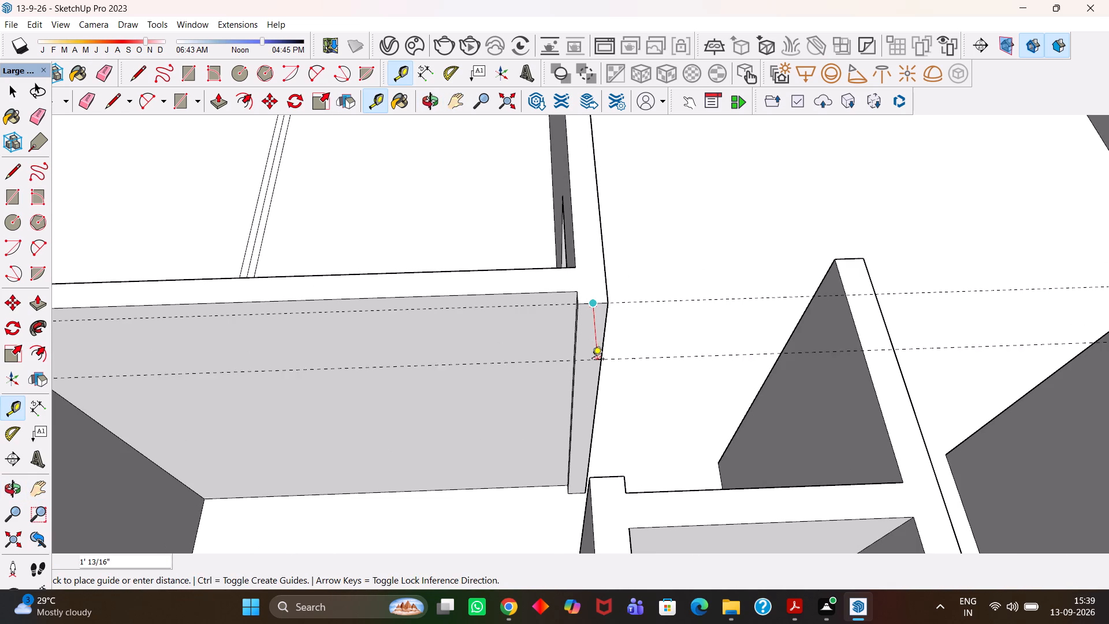
text(3')
key(Return)
Draw a line across the front corner room's jamb face along the lower guide.
scroll(581, 394, up, 2)
key(l)
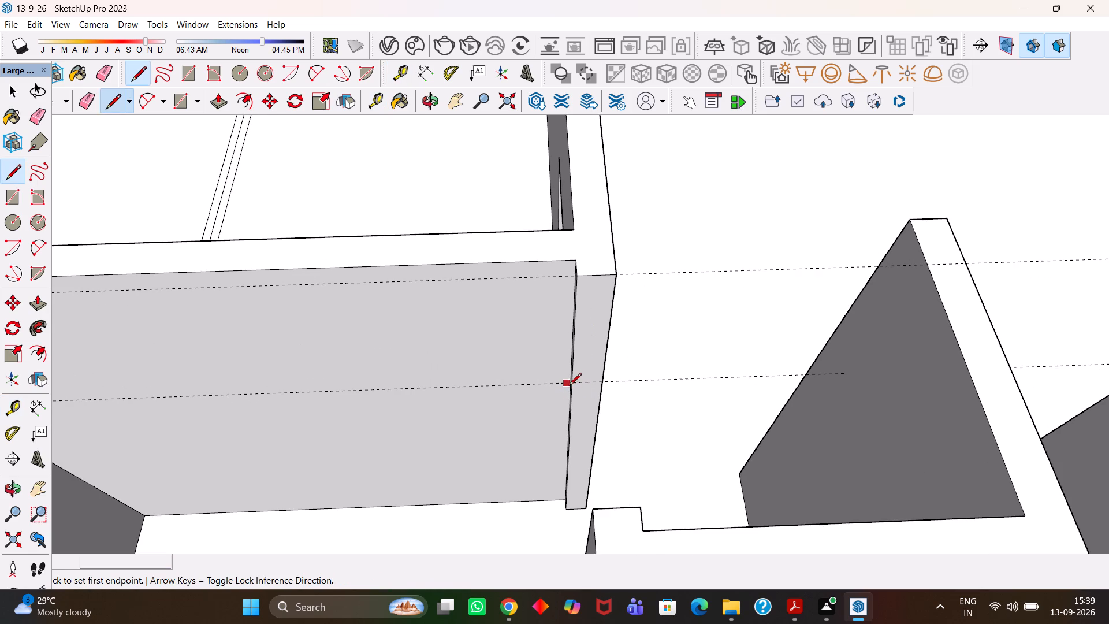
click(571, 384)
click(604, 381)
Extend the upper jamb face across the front corner room's doorway to the opposite wall end with Push/Pull, forming its lintel.
key(space)
click(587, 357)
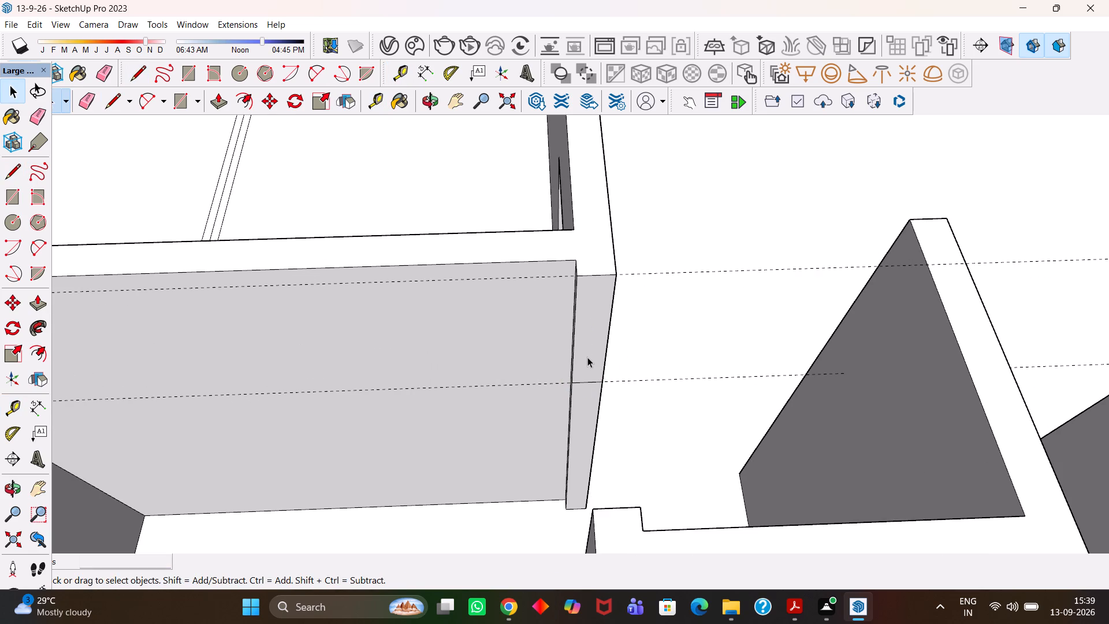
scroll(587, 357, down, 4)
key(p)
click(587, 357)
click(614, 453)
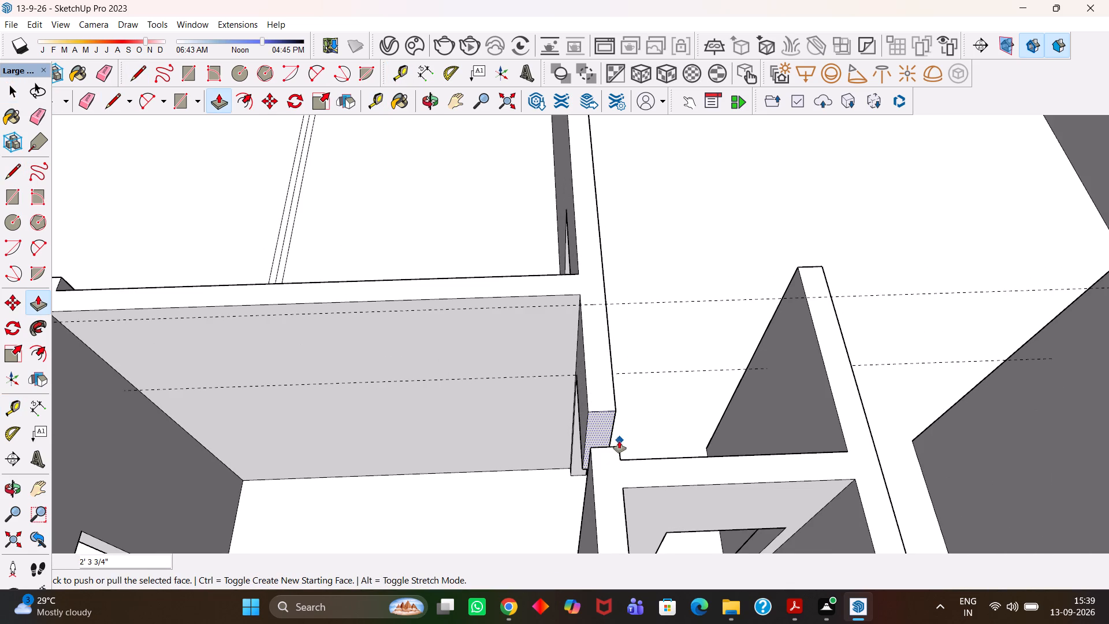
click(600, 424)
click(619, 447)
Erase the leftover seam edges where the front corner room's door lintel joins the adjoining walls.
scroll(608, 450, up, 2)
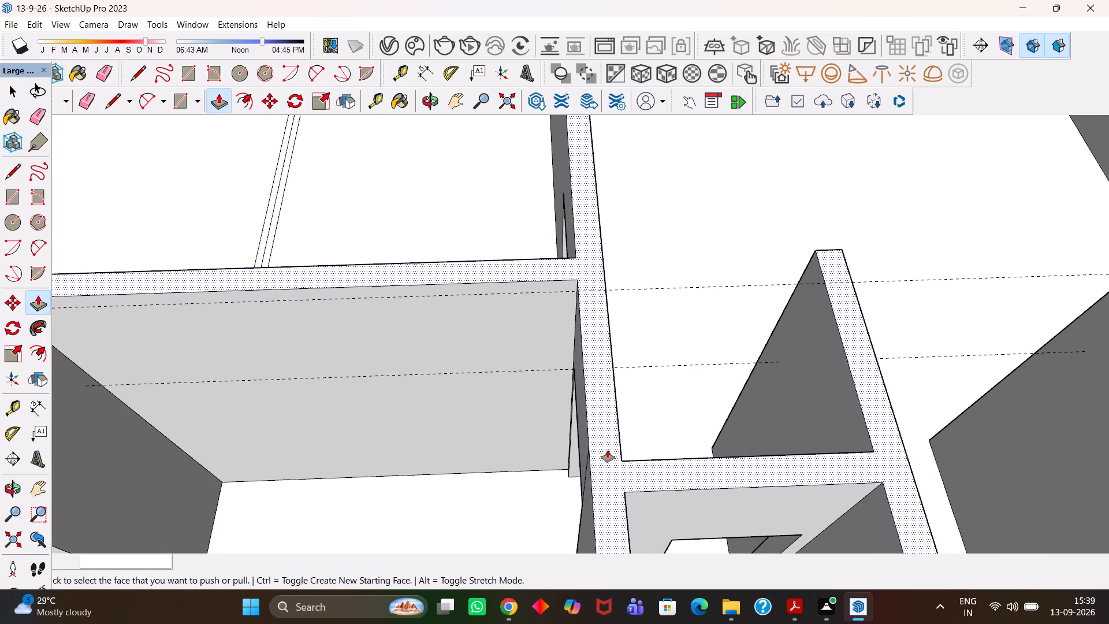
scroll(608, 450, down, 4)
key(e)
middle_drag(609, 458, 632, 441)
drag(615, 456, 605, 448)
scroll(605, 448, down, 3)
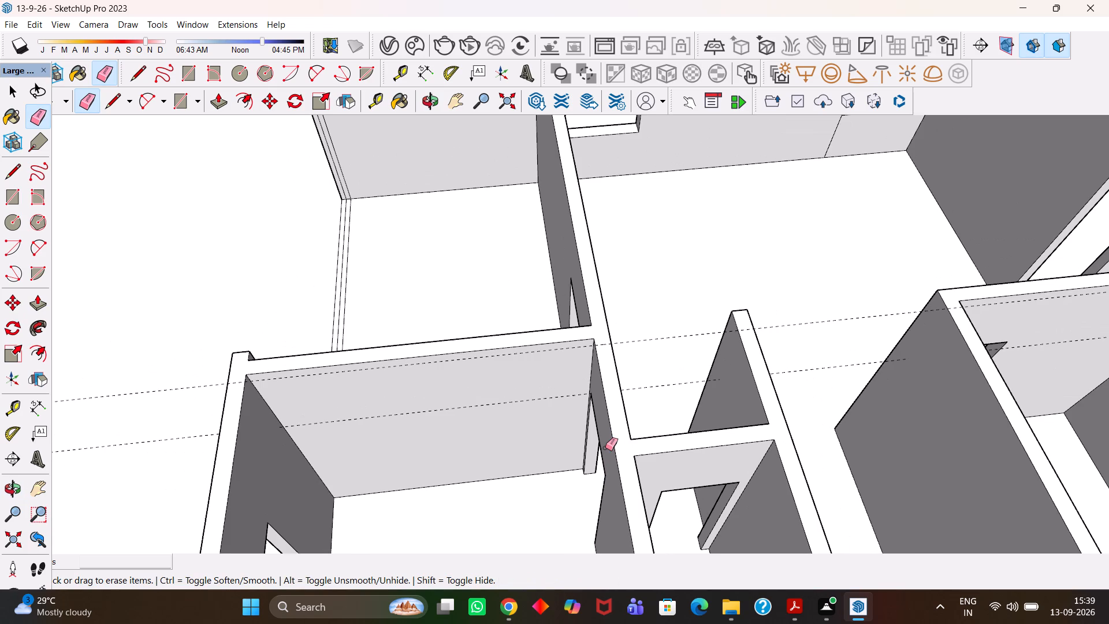
key(h)
middle_drag(624, 451, 433, 448)
scroll(497, 427, up, 1)
middle_drag(498, 427, 419, 444)
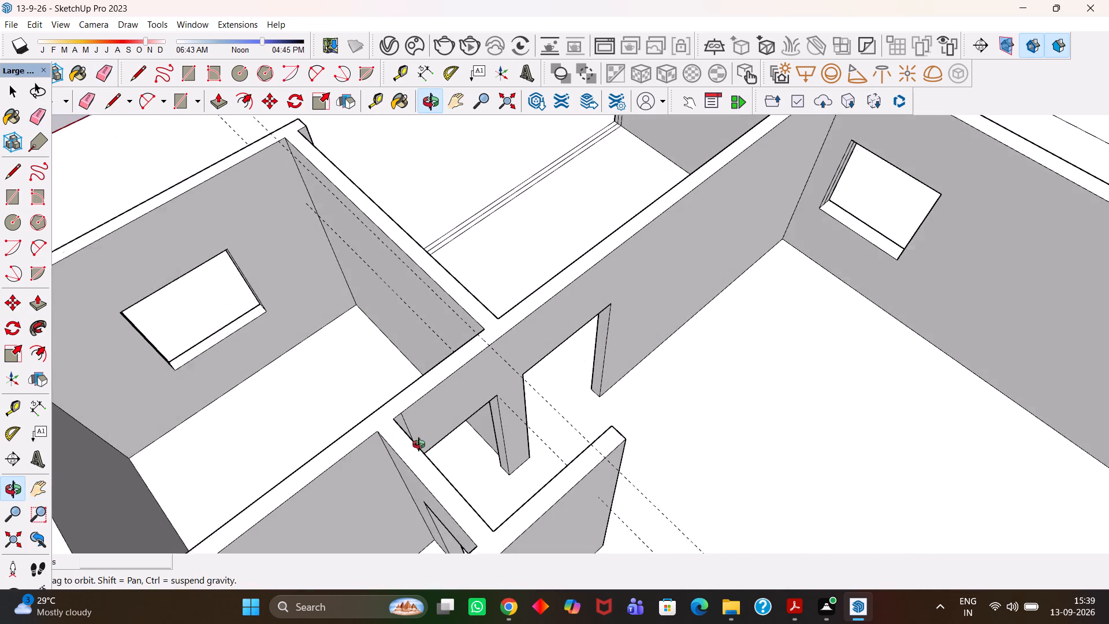
middle_drag(419, 444, 418, 444)
scroll(383, 455, up, 2)
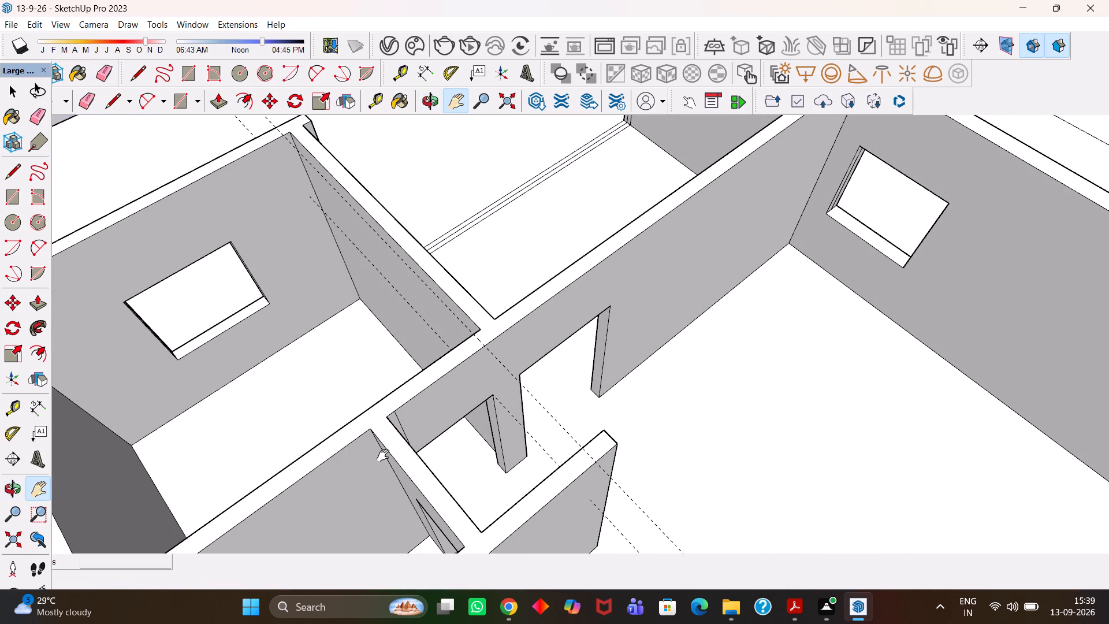
key(e)
scroll(383, 455, up, 1)
click(406, 417)
scroll(416, 413, down, 3)
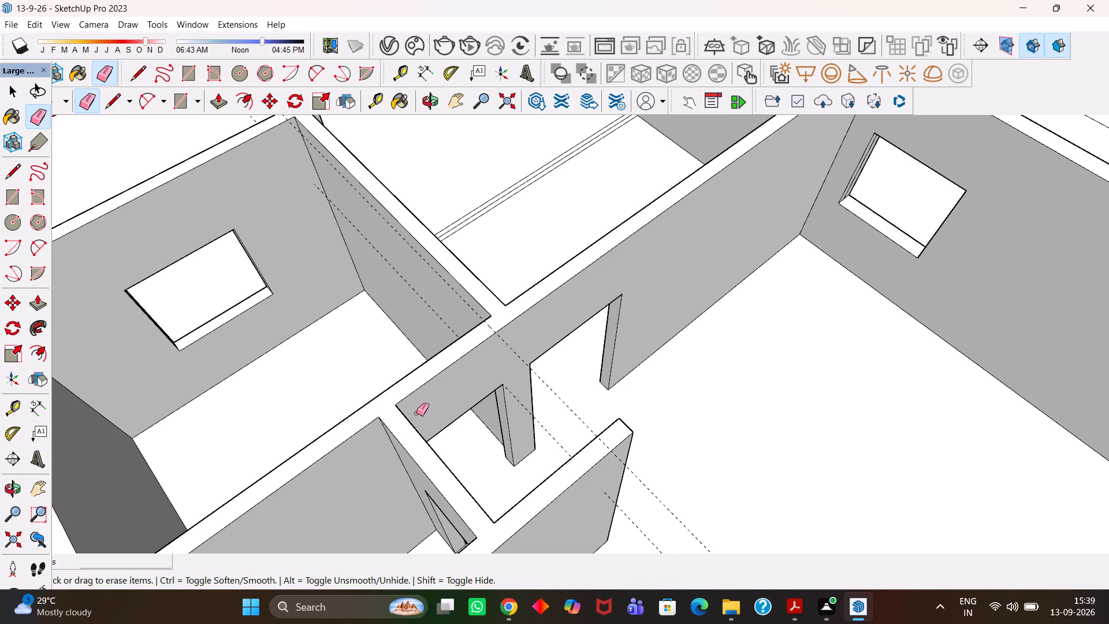
Erase the two construction guides running across the front corner room's doorway.
key(h)
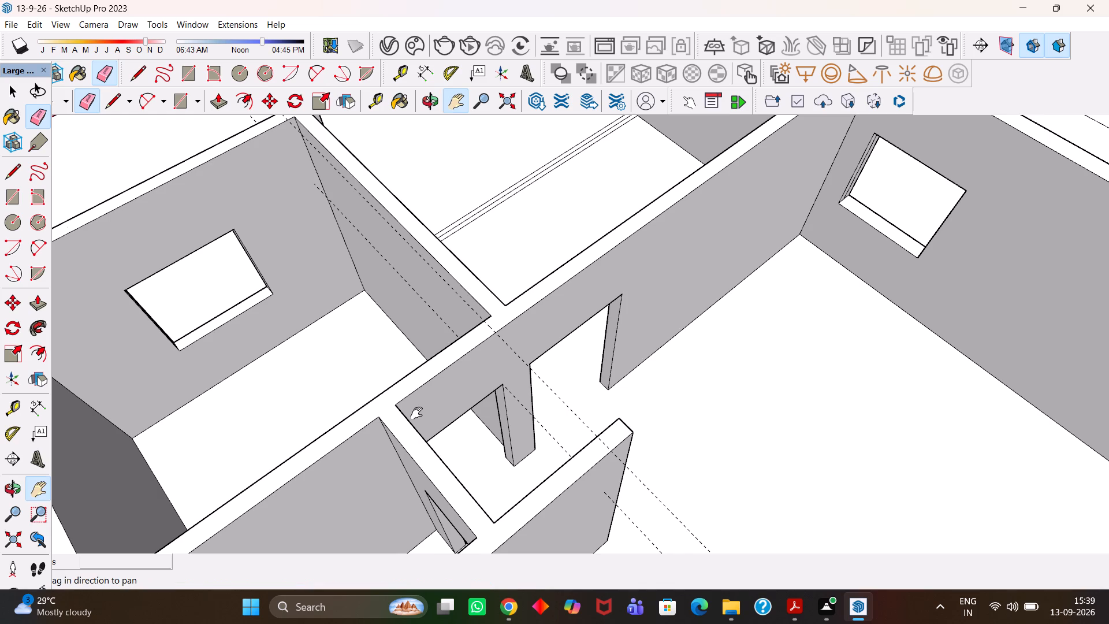
scroll(418, 273, down, 10)
key(h)
drag(423, 297, 472, 338)
middle_drag(425, 301, 454, 315)
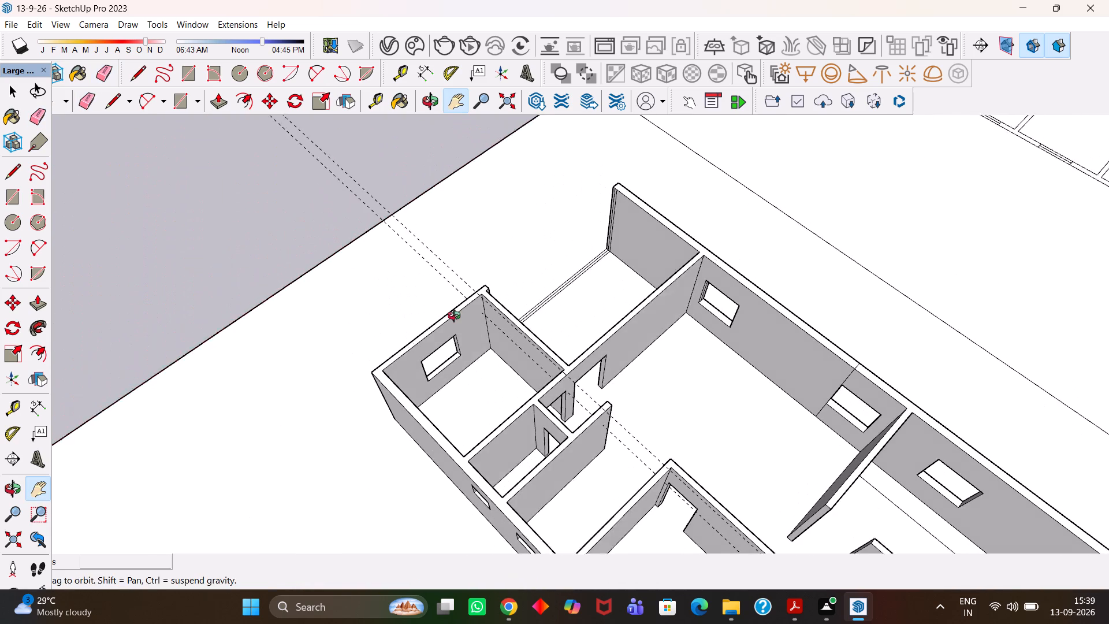
middle_drag(454, 315, 459, 318)
middle_click(459, 318)
scroll(451, 320, down, 1)
key(h)
drag(477, 305, 537, 387)
middle_drag(503, 387, 495, 380)
key(e)
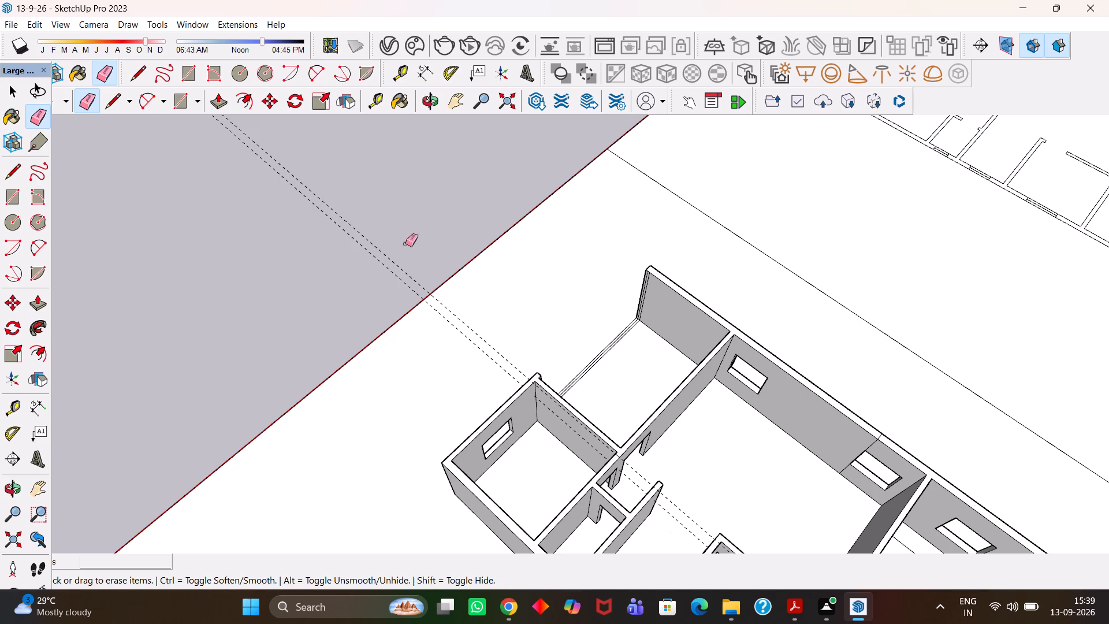
drag(405, 244, 367, 292)
scroll(402, 284, up, 3)
scroll(403, 283, down, 5)
Examine the whole house model from above and several sides for wall gaps that still lack a lintel.
key(h)
scroll(712, 521, up, 5)
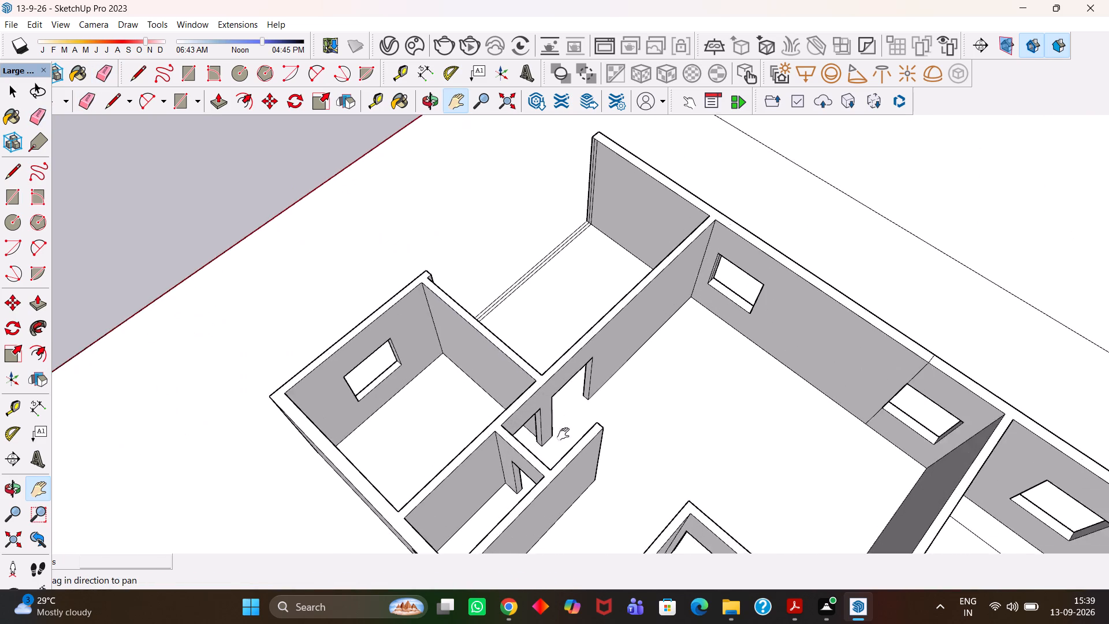
middle_drag(576, 438, 397, 393)
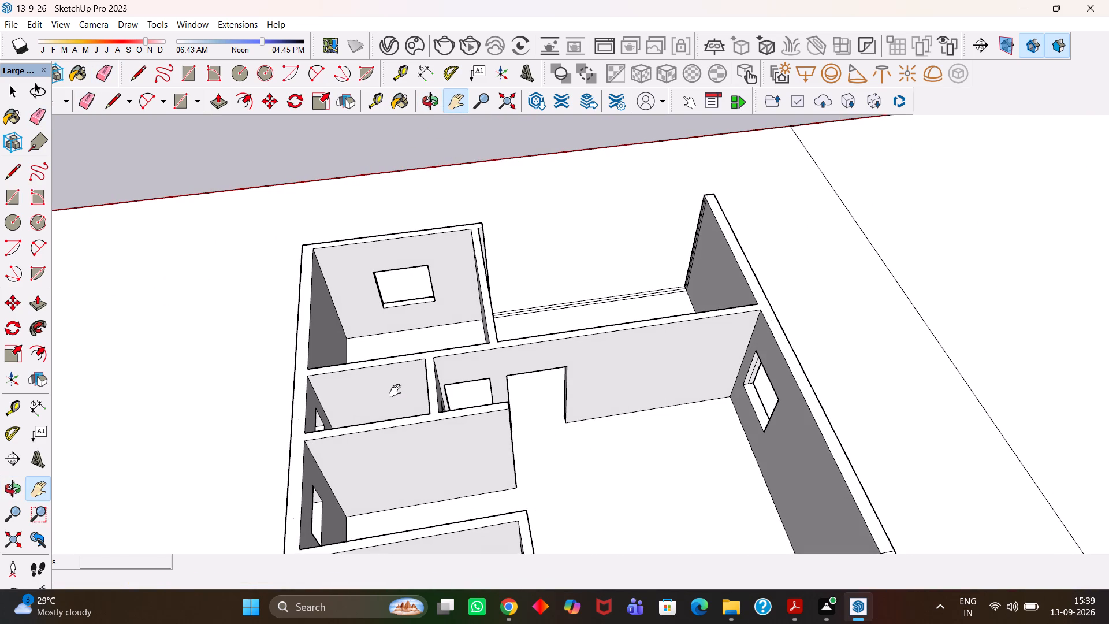
scroll(462, 400, up, 4)
scroll(467, 402, down, 8)
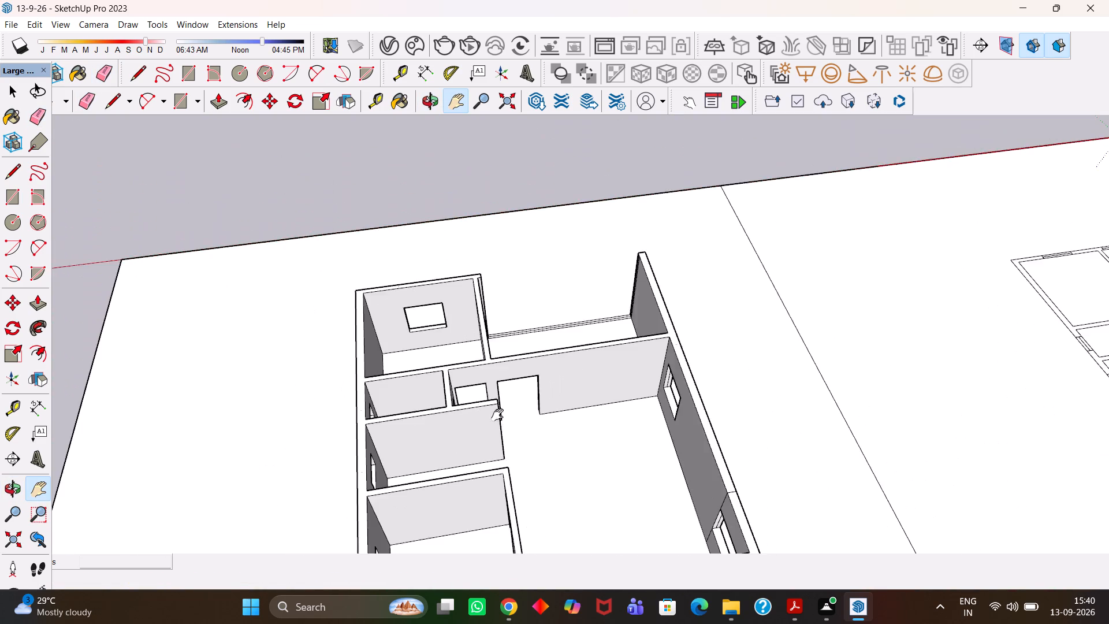
middle_drag(502, 439, 476, 476)
scroll(452, 452, up, 1)
scroll(519, 430, up, 3)
scroll(489, 406, down, 4)
middle_drag(509, 369, 511, 421)
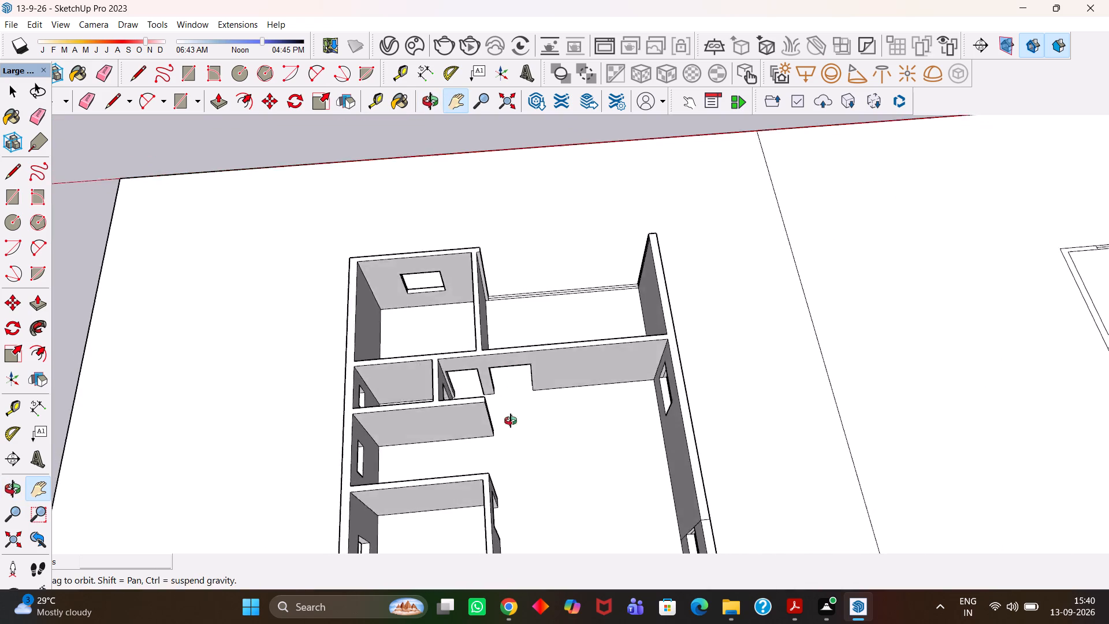
middle_drag(511, 421, 489, 465)
scroll(489, 465, up, 4)
scroll(487, 465, down, 4)
drag(517, 495, 503, 335)
scroll(474, 358, up, 3)
scroll(474, 358, down, 3)
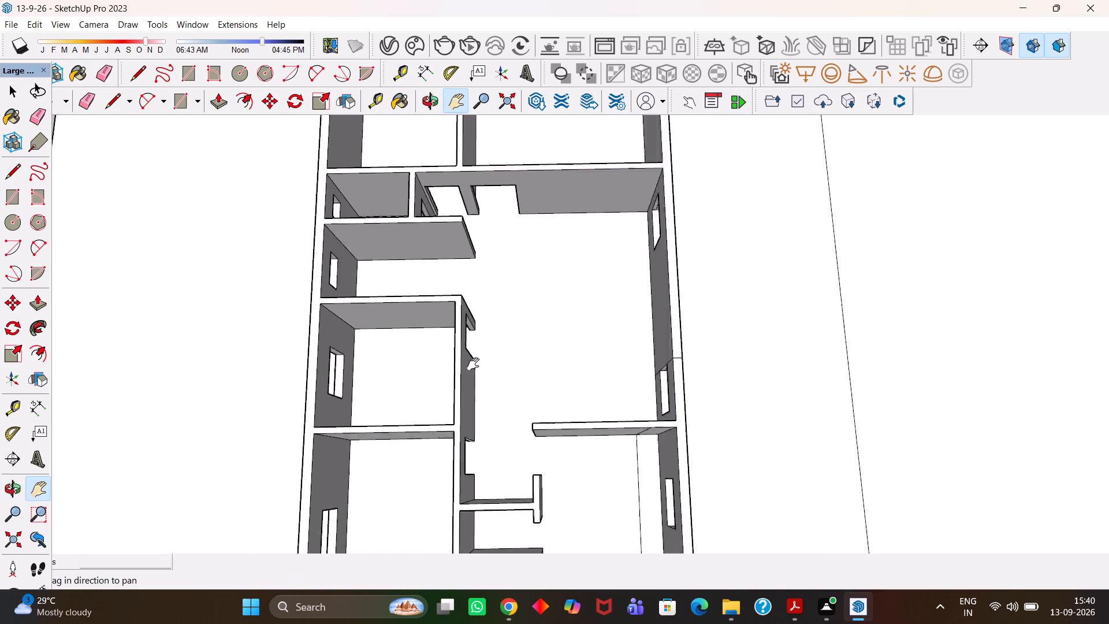
scroll(473, 364, down, 2)
middle_drag(501, 478, 416, 306)
scroll(415, 306, up, 4)
drag(385, 406, 403, 348)
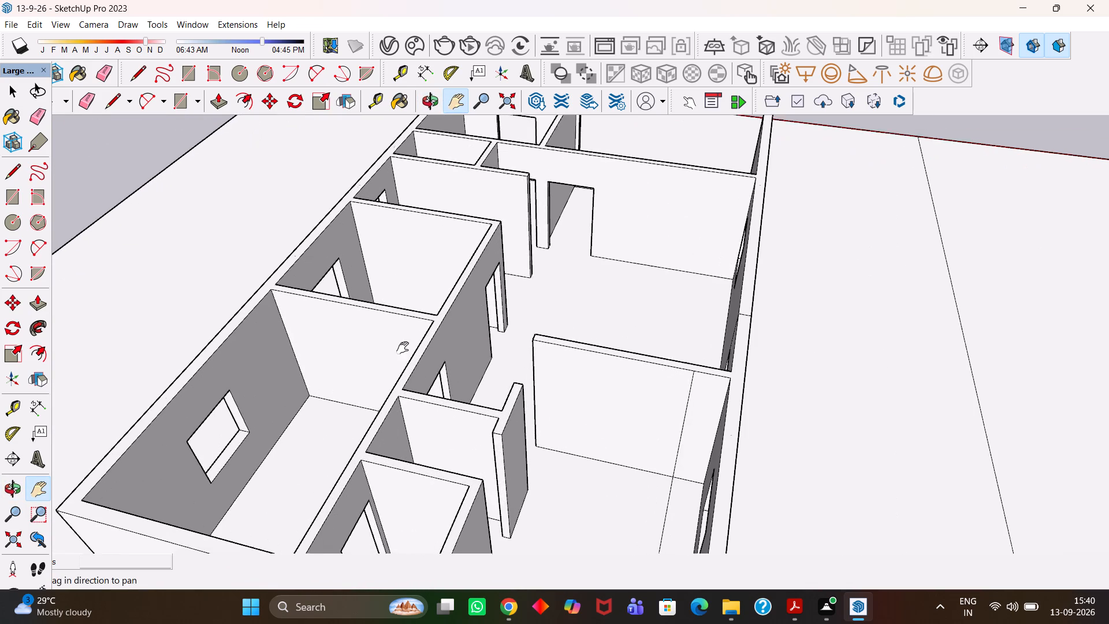
drag(403, 348, 501, 228)
middle_drag(695, 370, 334, 459)
scroll(383, 451, up, 4)
key(h)
scroll(389, 452, down, 5)
middle_drag(414, 374, 561, 369)
scroll(548, 403, up, 4)
key(h)
middle_drag(446, 357, 631, 380)
scroll(488, 376, up, 3)
Place guides on the small inner room's doorway jamb, along its top edge and 3' below it.
key(h)
middle_drag(574, 402, 612, 407)
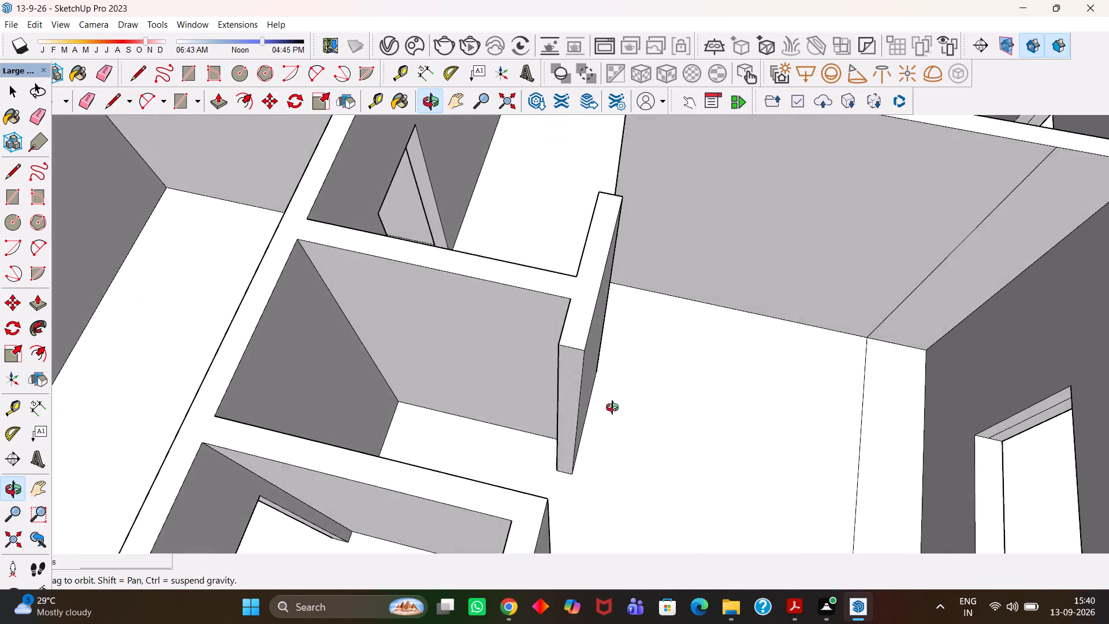
middle_drag(612, 407, 612, 403)
scroll(612, 403, up, 1)
key(h)
middle_drag(582, 406, 624, 422)
drag(593, 401, 557, 429)
middle_drag(490, 462, 520, 443)
scroll(511, 442, up, 2)
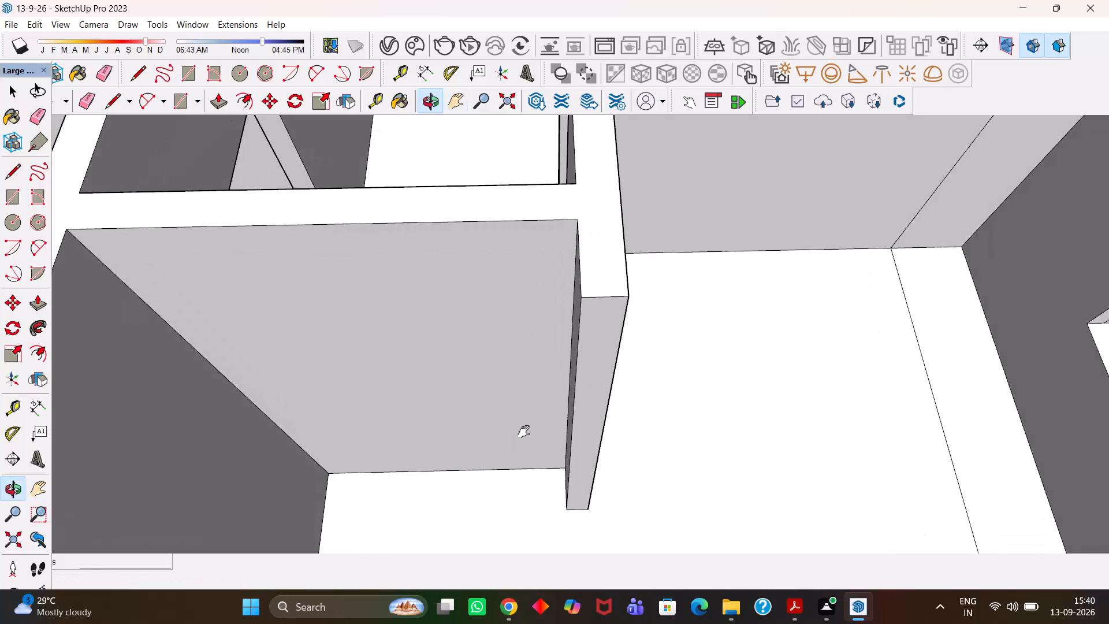
key(t)
scroll(520, 328, up, 3)
double_click(641, 279)
click(630, 284)
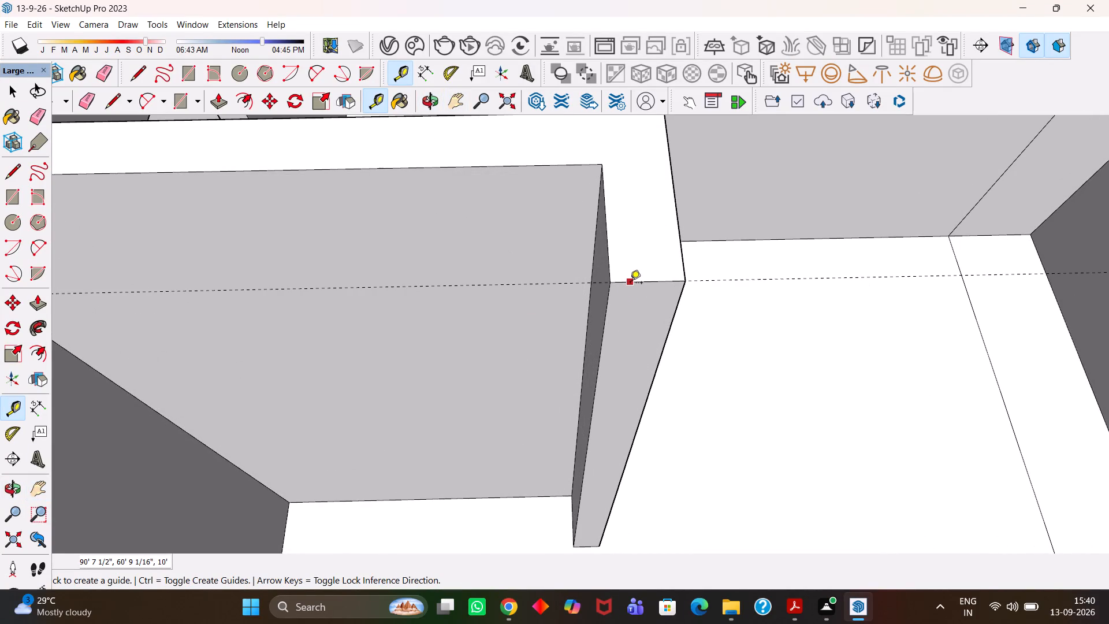
text(3')
key(Return)
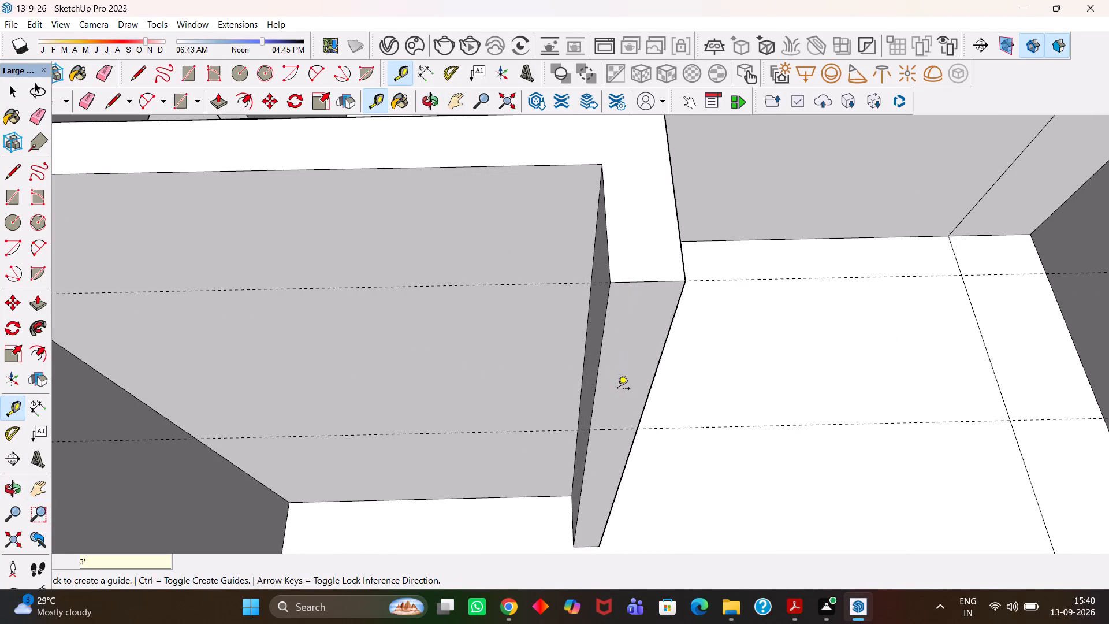
Draw a line across the small inner room's jamb face along the lower guide.
key(space)
click(617, 389)
key(l)
scroll(616, 424, up, 1)
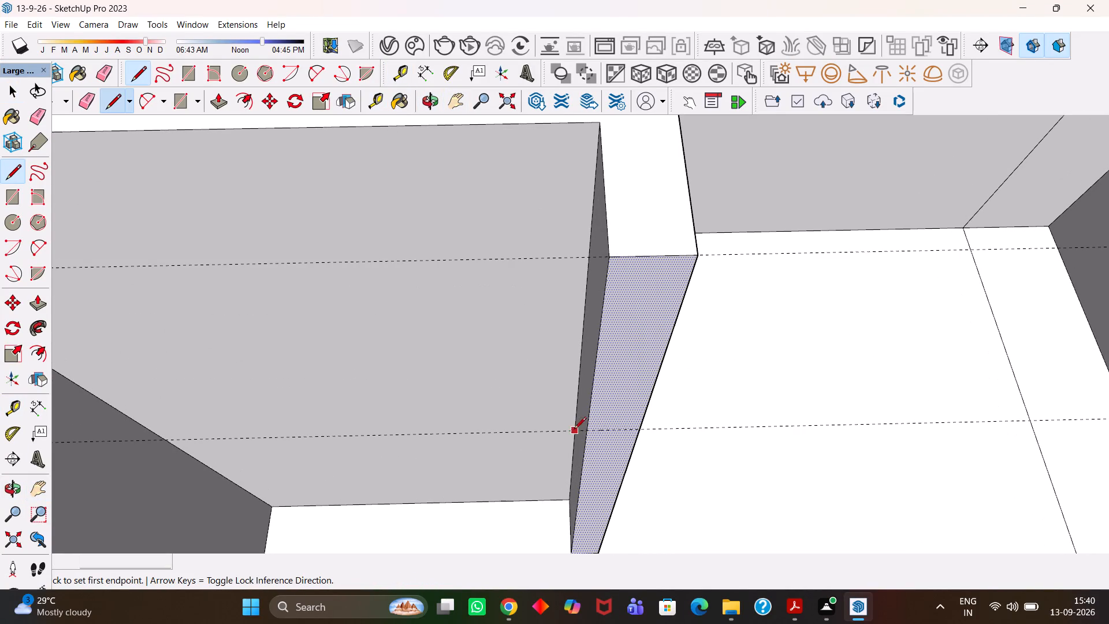
click(587, 433)
click(637, 427)
Extend the upper jamb face across the small inner room's doorway to the opposite wall with Push/Pull, forming its lintel.
key(space)
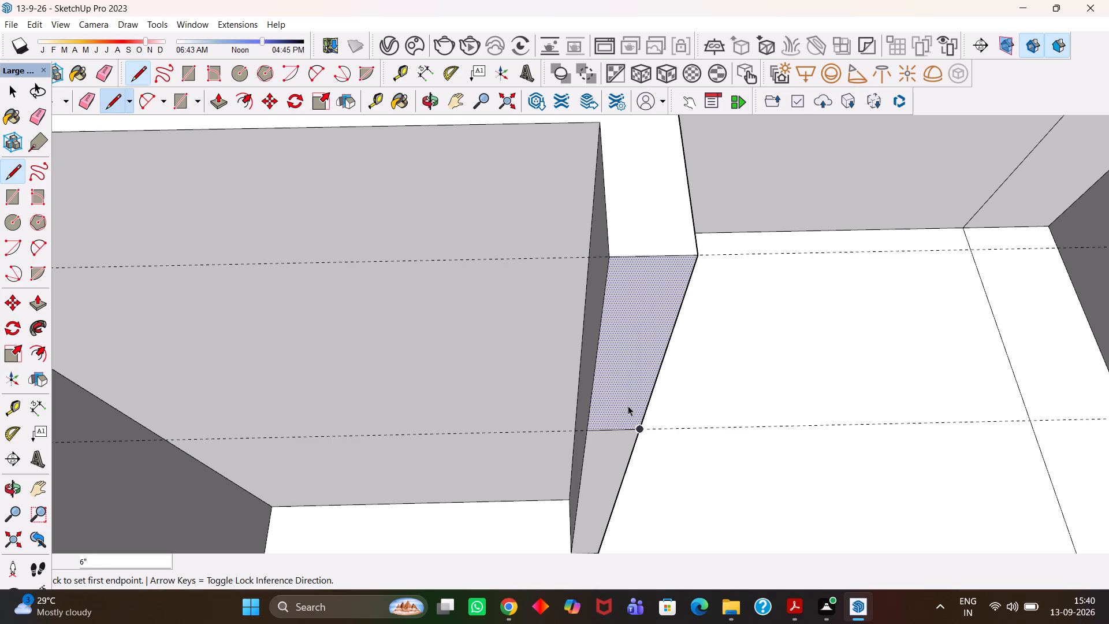
click(628, 406)
scroll(626, 404, down, 4)
key(p)
click(621, 402)
scroll(612, 440, down, 10)
key(h)
drag(612, 459, 589, 412)
scroll(606, 428, up, 2)
key(Escape)
click(574, 459)
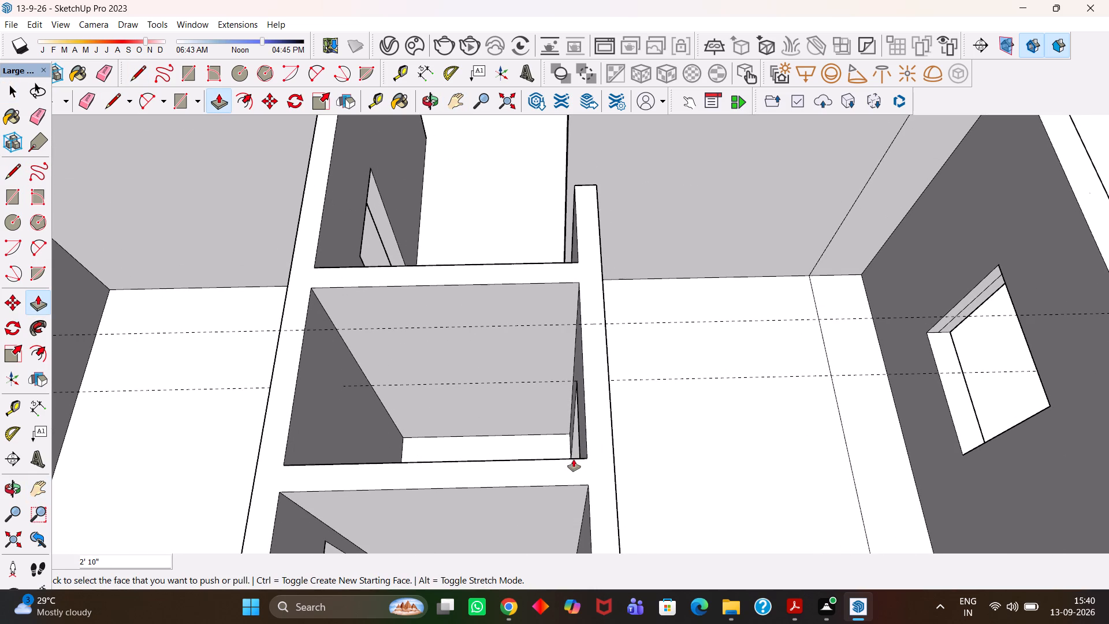
Examine the walls around the small inner room and the neighbouring rooms for further doorways without a lintel.
key(h)
scroll(574, 460, down, 3)
drag(607, 367, 611, 444)
scroll(586, 403, up, 3)
scroll(586, 403, down, 5)
middle_drag(628, 458, 425, 454)
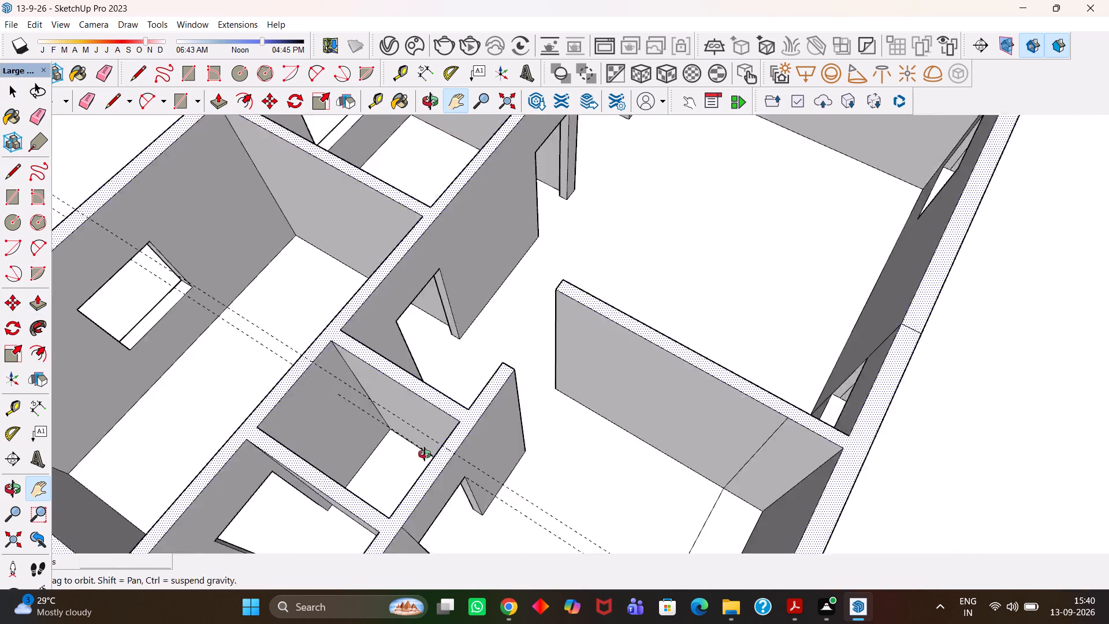
middle_drag(425, 454, 375, 432)
middle_click(327, 363)
scroll(370, 388, down, 4)
key(h)
drag(483, 367, 541, 452)
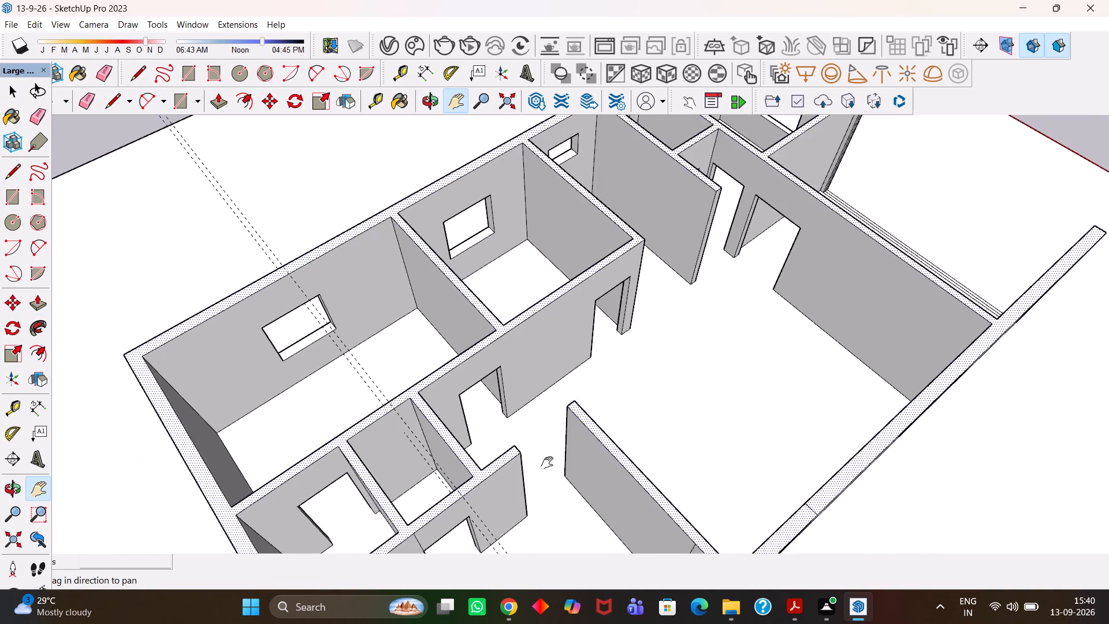
scroll(527, 458, up, 6)
middle_drag(568, 488, 329, 508)
middle_drag(423, 348, 325, 387)
scroll(326, 387, up, 1)
drag(336, 306, 483, 393)
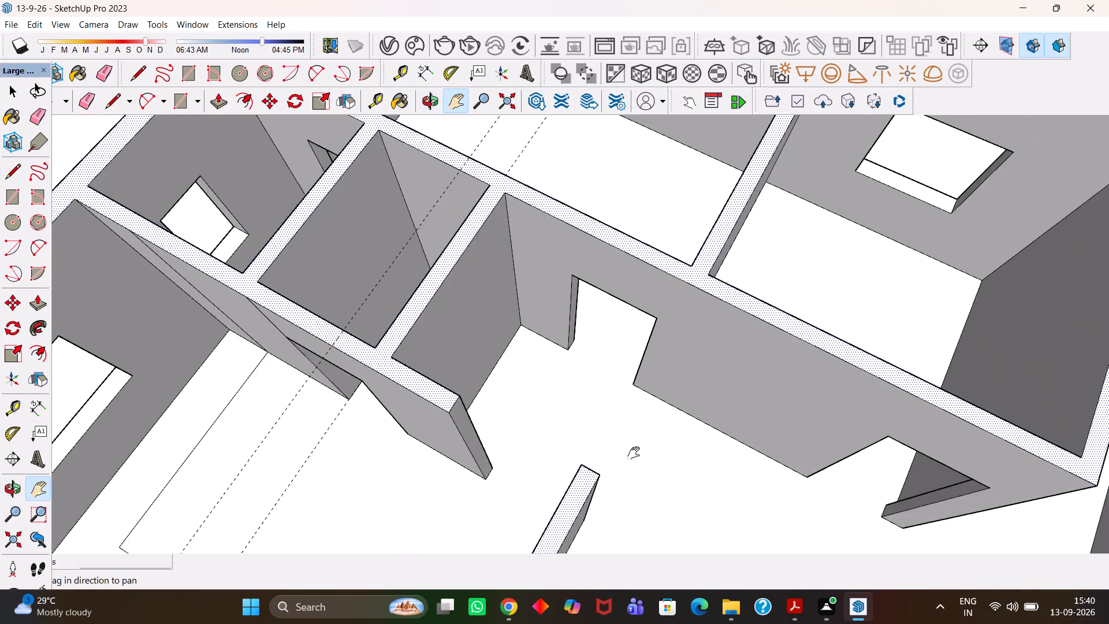
middle_drag(634, 454, 509, 419)
scroll(597, 195, down, 8)
middle_drag(634, 362, 503, 299)
scroll(503, 298, up, 9)
middle_drag(503, 299, 509, 298)
middle_drag(567, 248, 513, 261)
scroll(509, 254, up, 3)
middle_click(514, 261)
scroll(522, 264, up, 2)
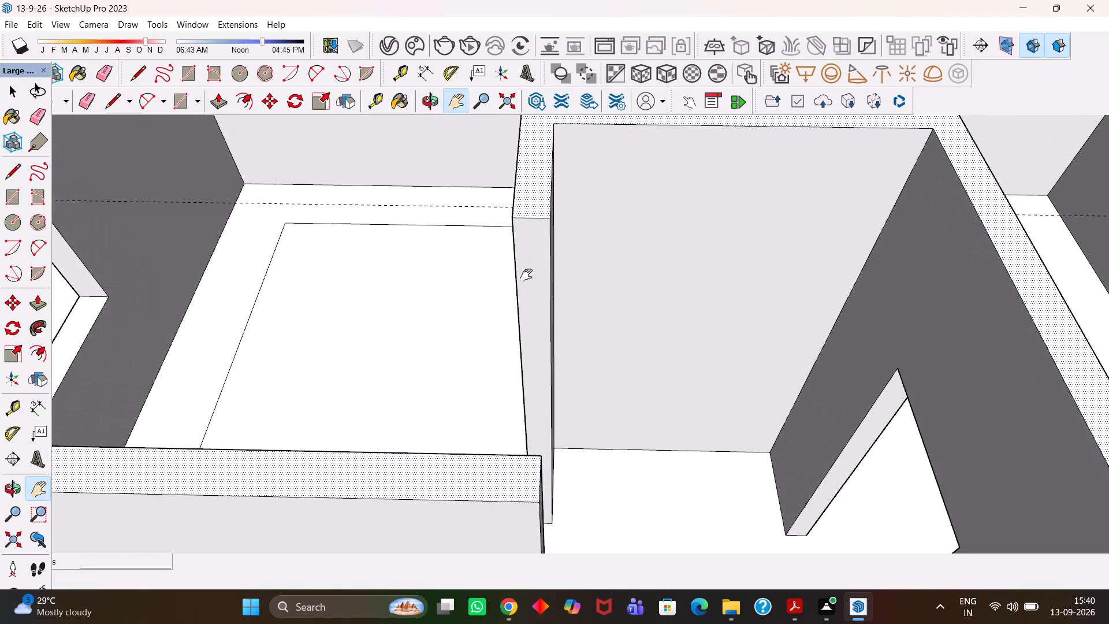
scroll(526, 277, down, 4)
middle_drag(526, 295, 539, 284)
scroll(540, 285, down, 16)
key(h)
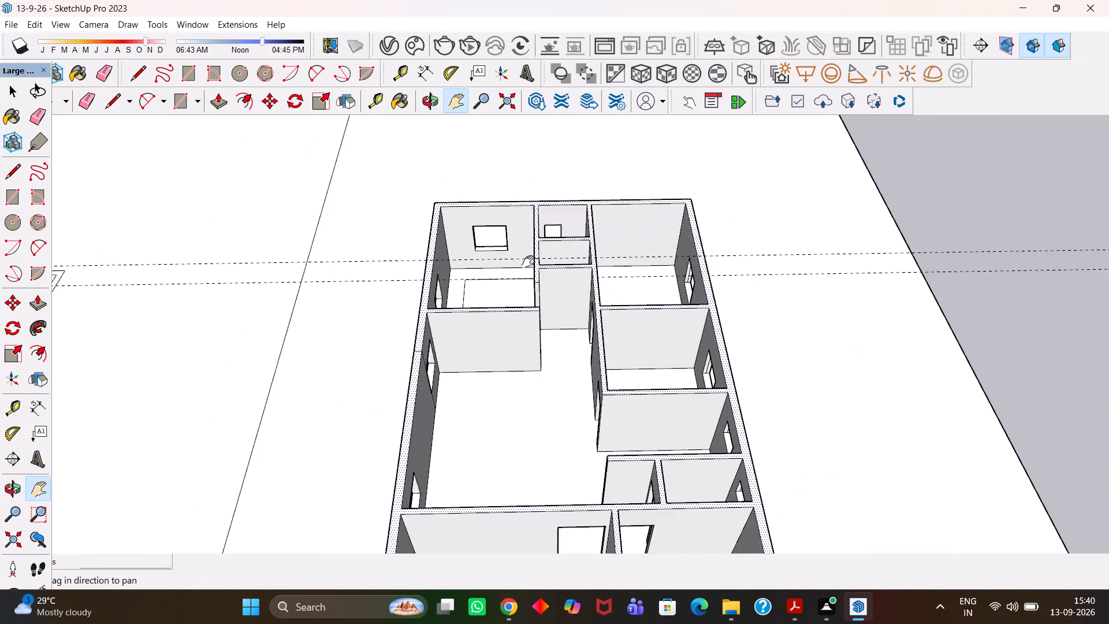
drag(528, 262, 540, 314)
Clear the selection and place a guide along the top edge of the wall end facing the large hall's partition.
key(space)
click(946, 234)
scroll(490, 359, up, 4)
scroll(560, 344, up, 4)
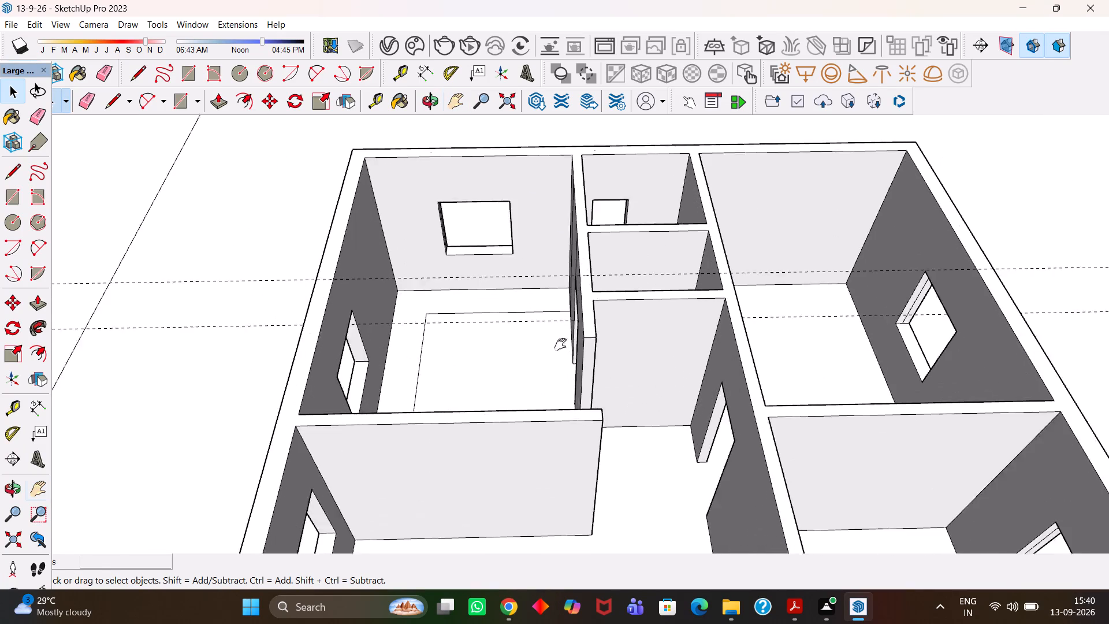
key(h)
scroll(609, 352, up, 7)
scroll(583, 365, down, 3)
middle_drag(583, 365, 560, 363)
scroll(560, 363, up, 2)
key(h)
drag(564, 362, 572, 405)
middle_click(567, 406)
key(t)
scroll(573, 383, up, 3)
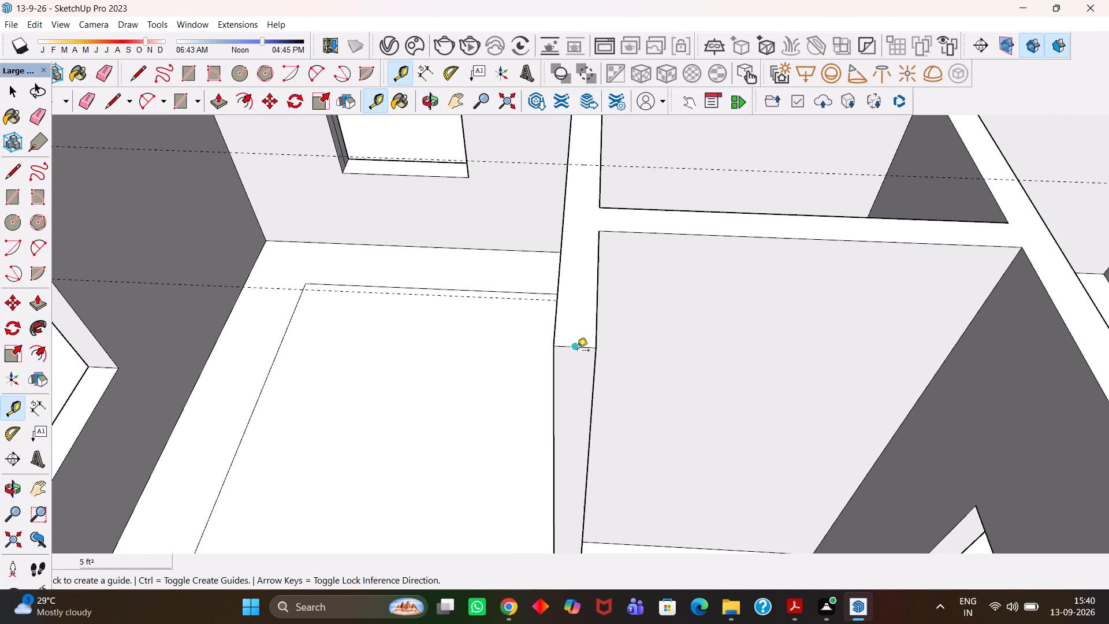
double_click(577, 351)
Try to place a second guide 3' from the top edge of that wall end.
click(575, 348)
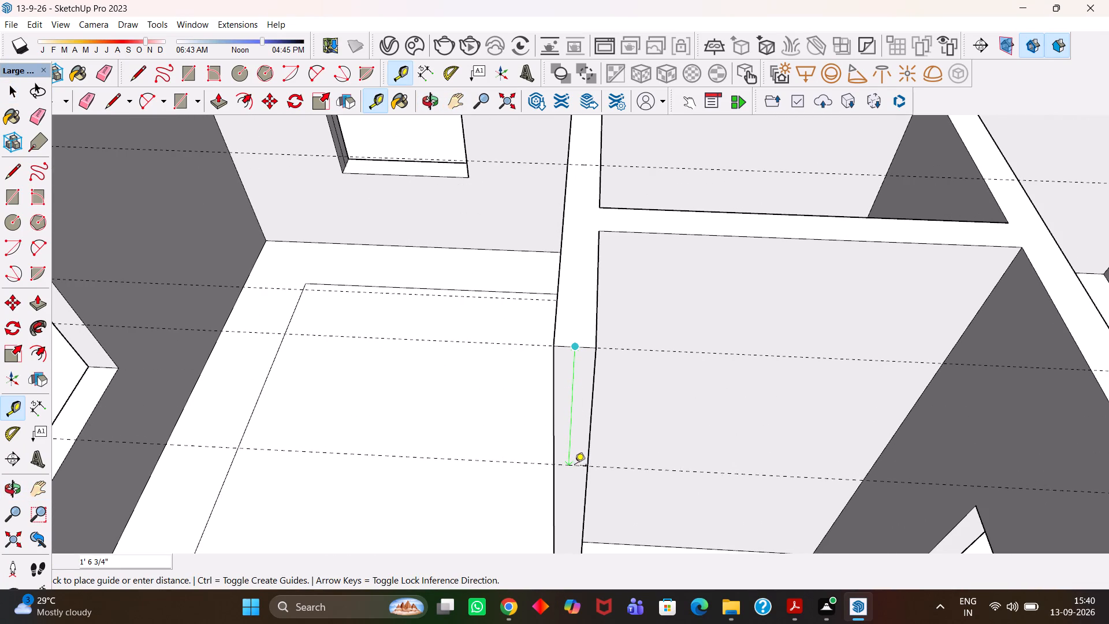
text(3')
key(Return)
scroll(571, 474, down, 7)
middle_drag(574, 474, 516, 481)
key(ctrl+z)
Place a guide on the wall-end face 3' below its top edge.
ctrl+scroll(516, 481, up, 4)
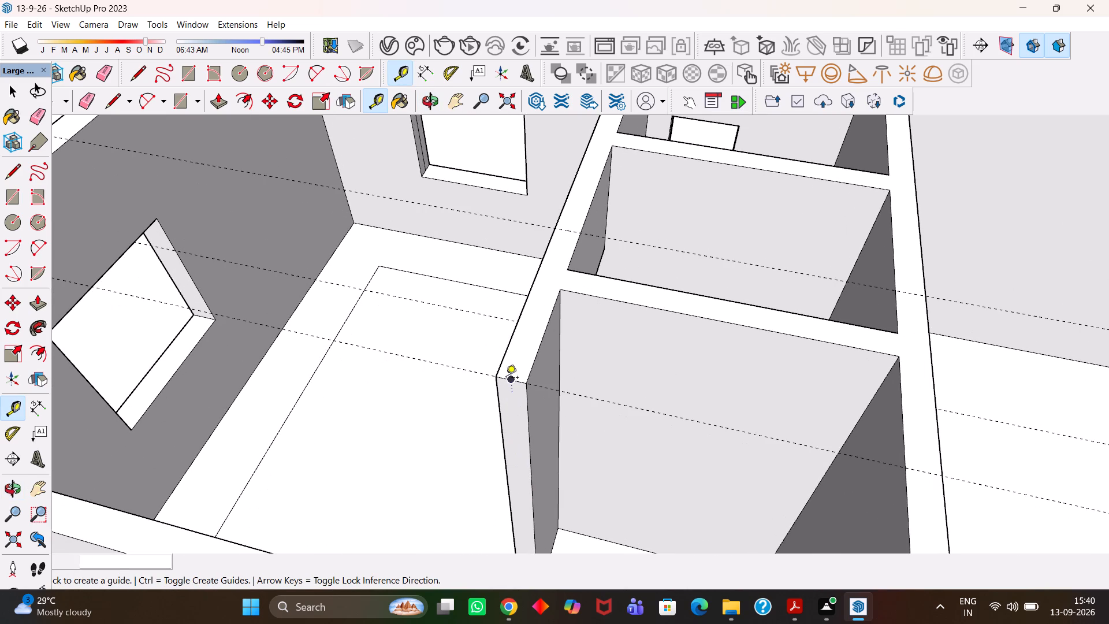
click(511, 377)
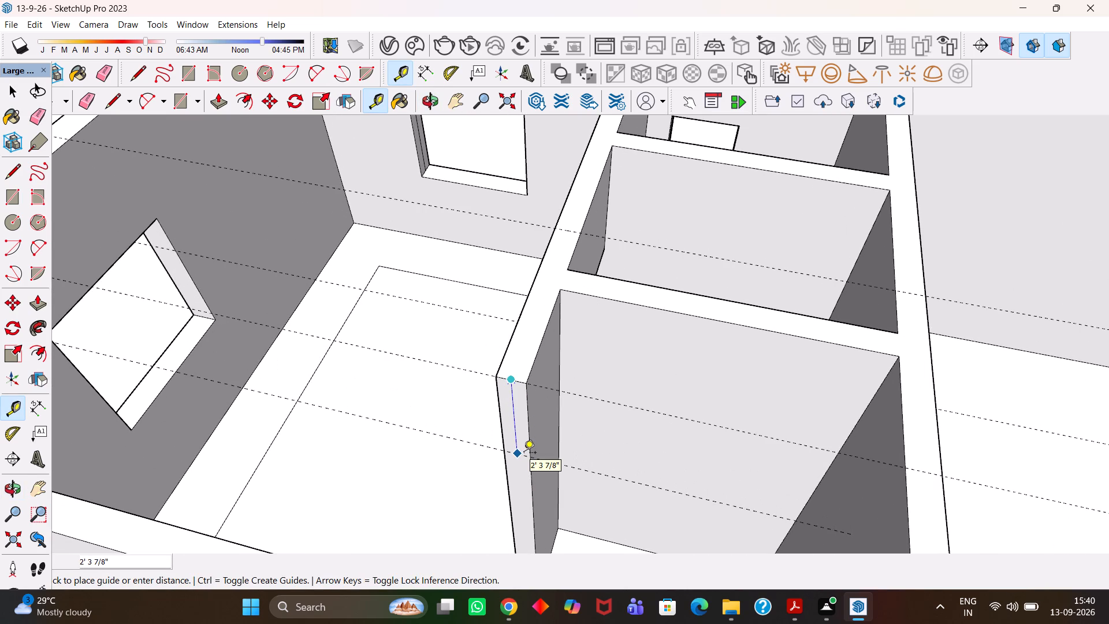
text(3')
key(Return)
Draw a line across the wall-end face along the guide 3' below its top edge.
scroll(524, 454, up, 3)
key(h)
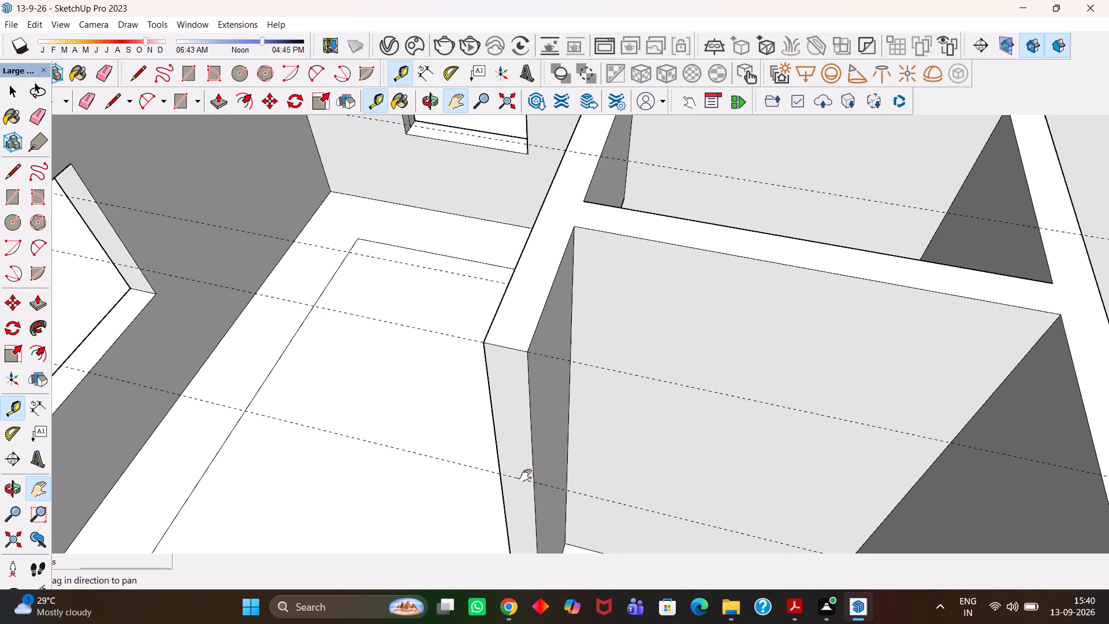
scroll(519, 483, up, 1)
drag(521, 480, 524, 463)
key(space)
click(521, 437)
scroll(521, 437, up, 3)
key(l)
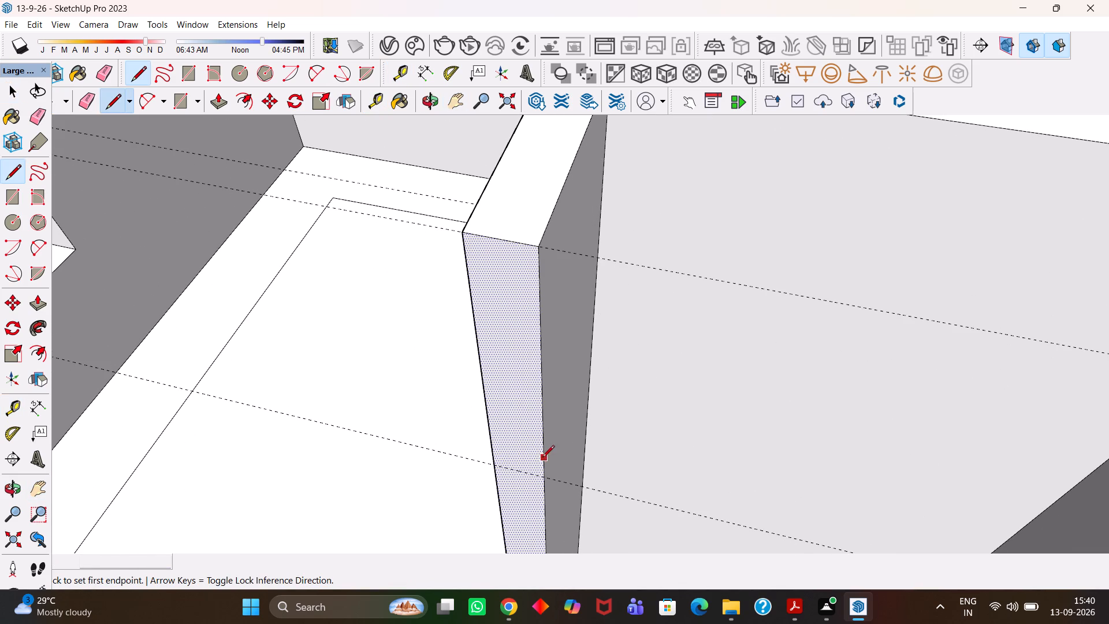
click(545, 475)
click(493, 459)
key(space)
Push/Pull the upper part of the wall end 3' 6" to the large hall's partition as the doorway's lintel.
scroll(496, 459, down, 2)
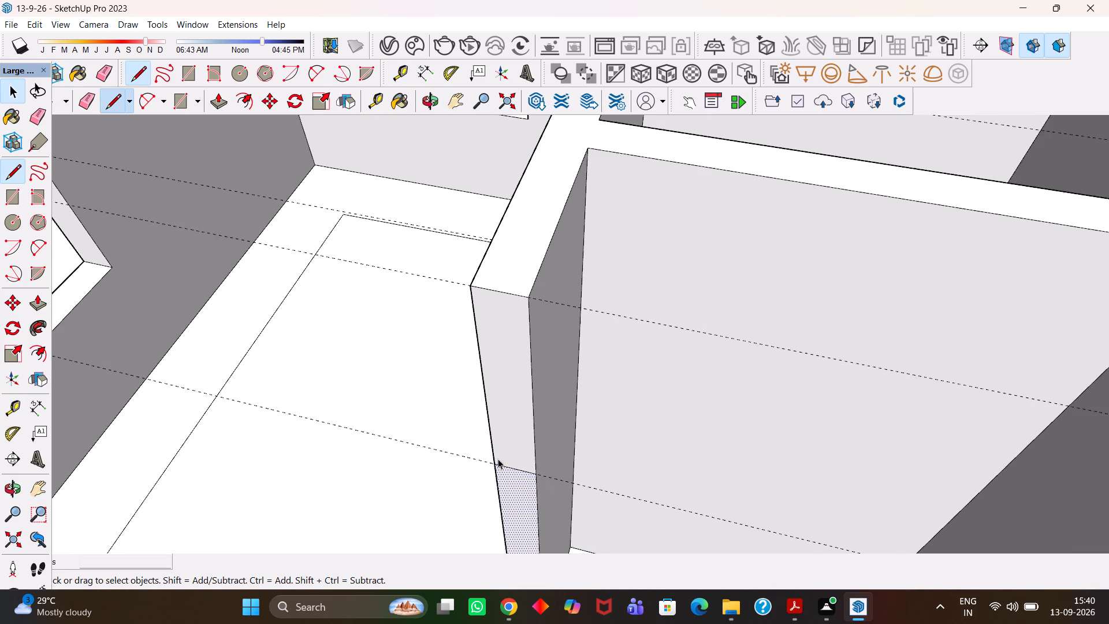
scroll(498, 459, down, 1)
click(503, 429)
scroll(503, 428, down, 6)
key(p)
click(503, 428)
scroll(463, 509, down, 4)
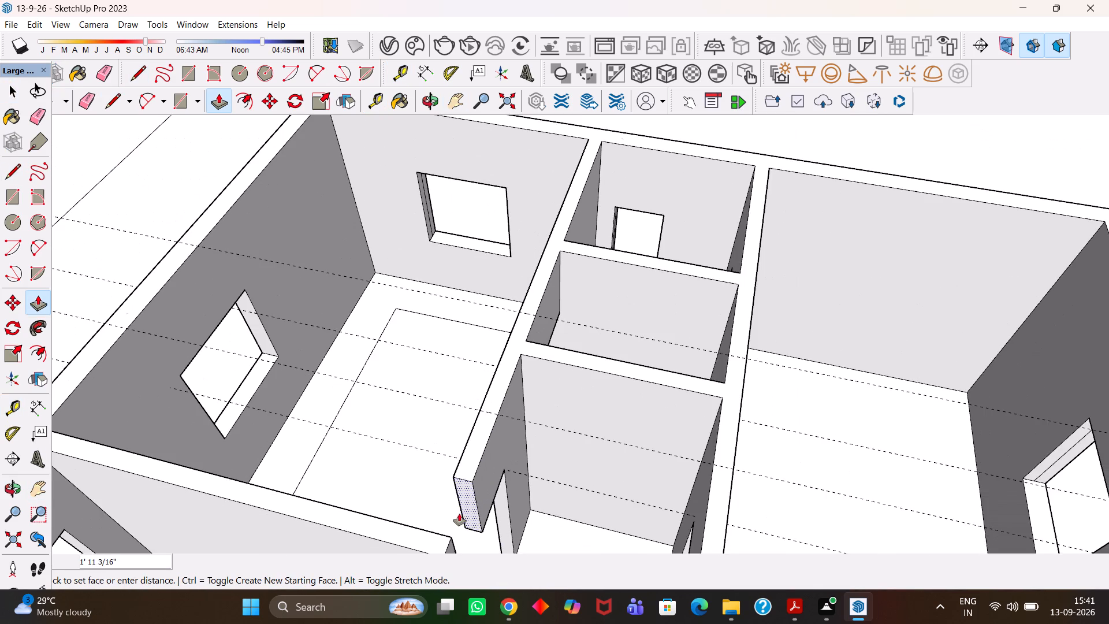
scroll(459, 514, down, 3)
click(449, 533)
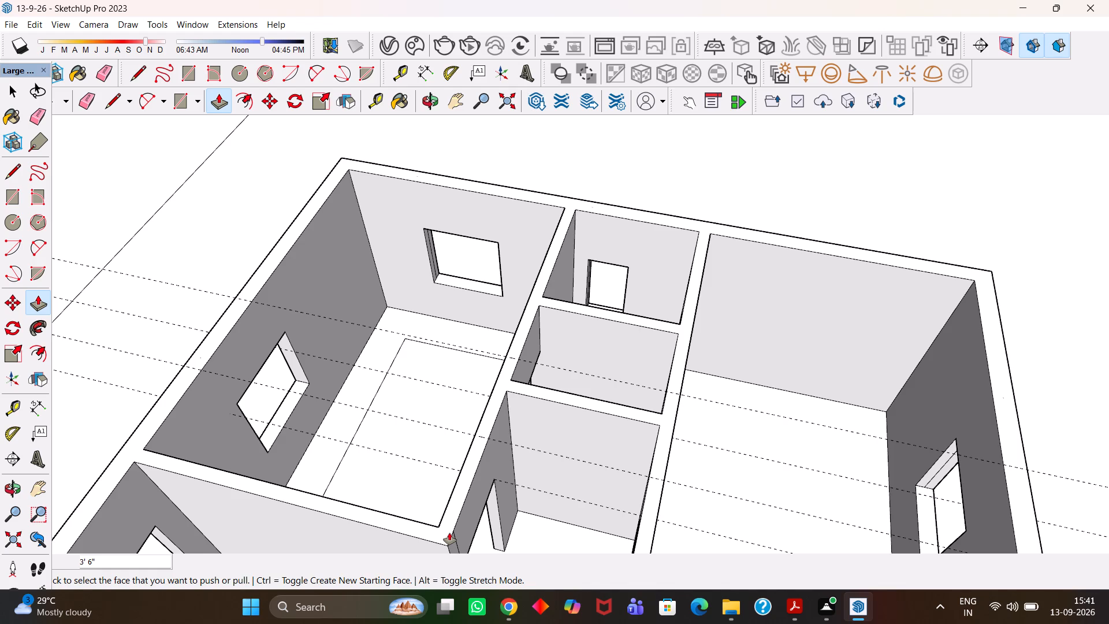
Erase the seam line where the new lintel meets the large hall's partition.
scroll(449, 533, down, 4)
key(h)
middle_drag(464, 538, 381, 505)
scroll(381, 505, up, 2)
drag(356, 474, 386, 452)
scroll(405, 456, up, 2)
middle_click(405, 456)
scroll(403, 456, up, 2)
key(e)
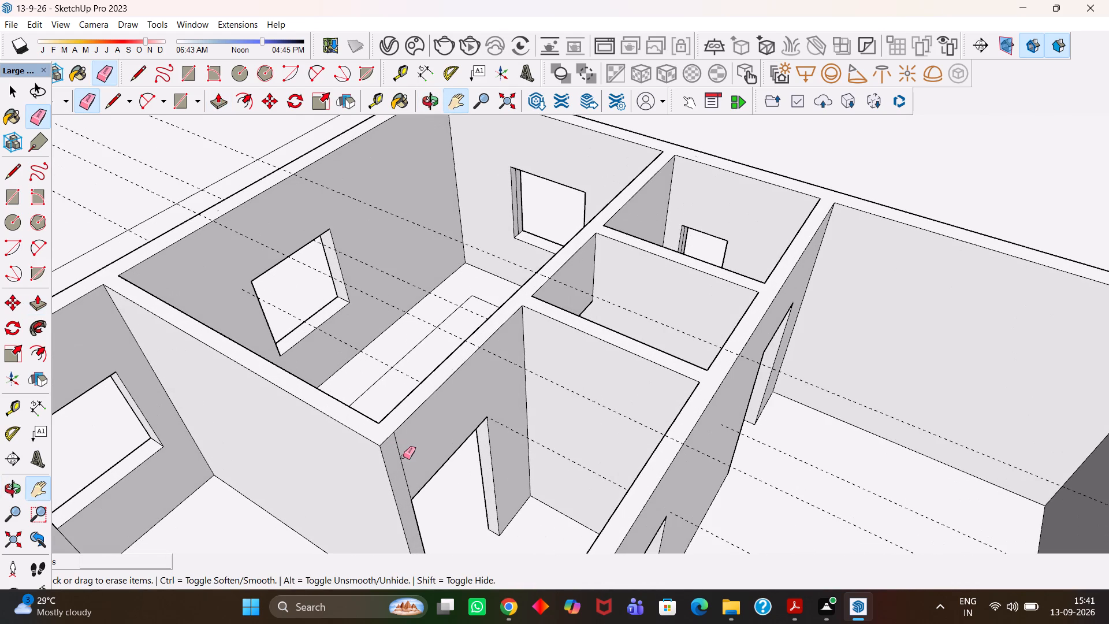
drag(403, 456, 397, 459)
Erase the remaining dashed guides that run across the house model.
scroll(398, 459, down, 15)
key(h)
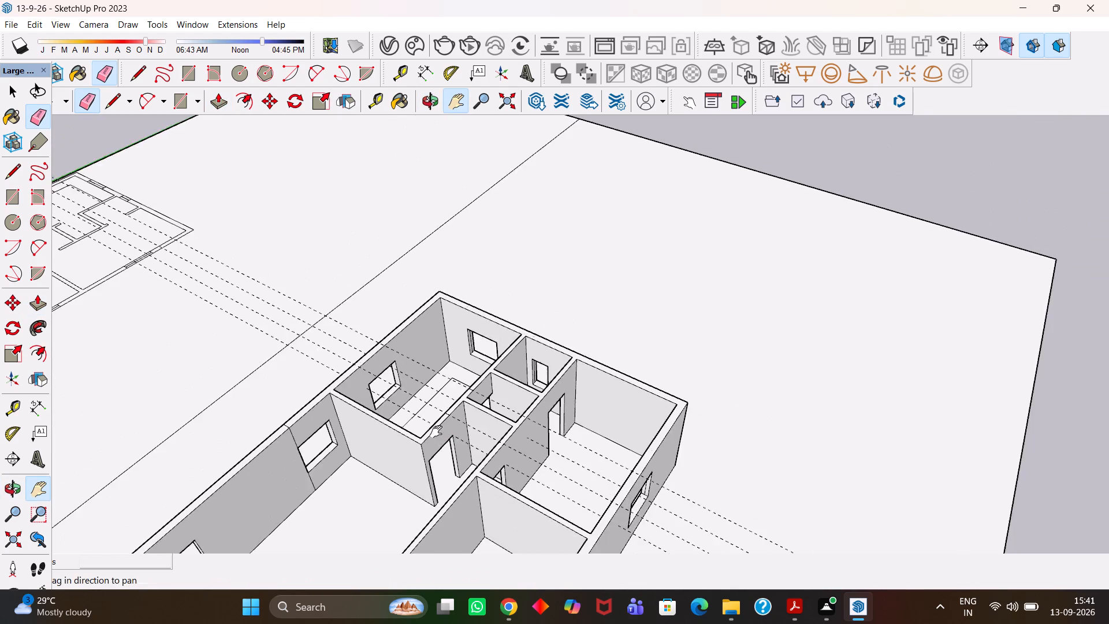
scroll(436, 432, down, 2)
middle_drag(419, 411, 665, 441)
scroll(664, 443, up, 5)
scroll(485, 457, down, 4)
middle_drag(448, 448, 647, 324)
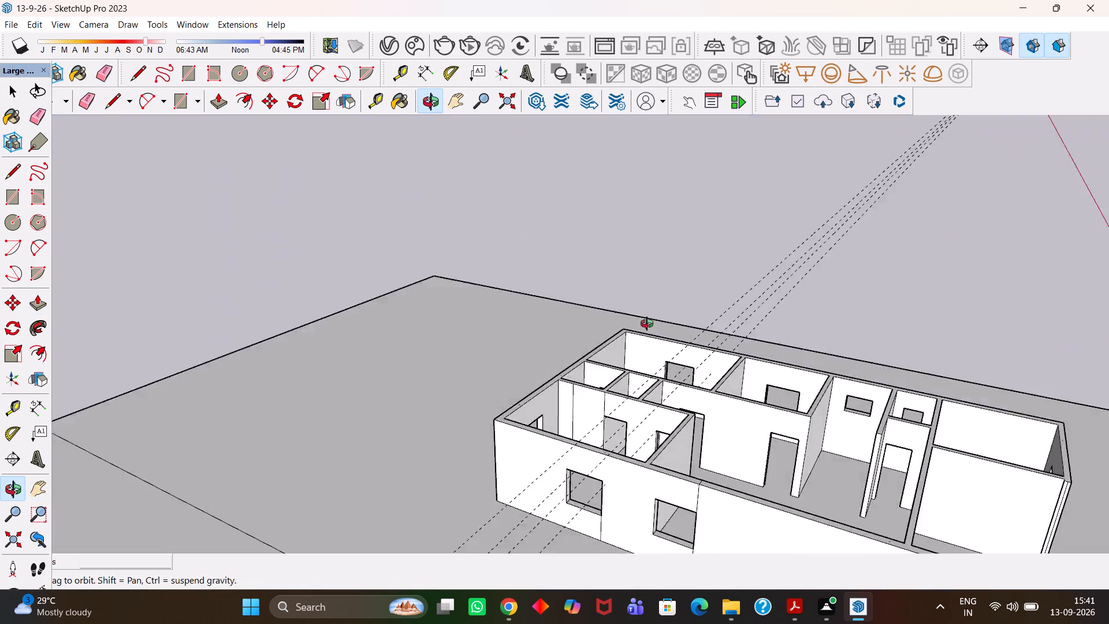
middle_drag(647, 324, 715, 467)
key(h)
drag(726, 333, 516, 351)
scroll(440, 356, down, 3)
scroll(398, 430, up, 2)
middle_drag(424, 432, 541, 462)
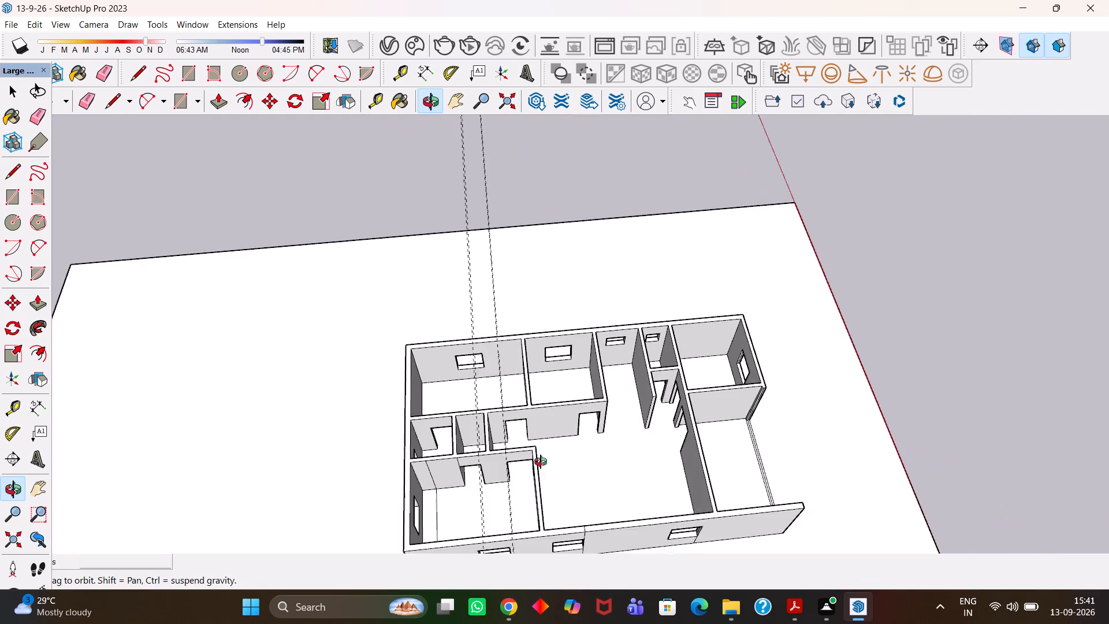
middle_drag(541, 462, 539, 475)
key(e)
drag(500, 289, 460, 289)
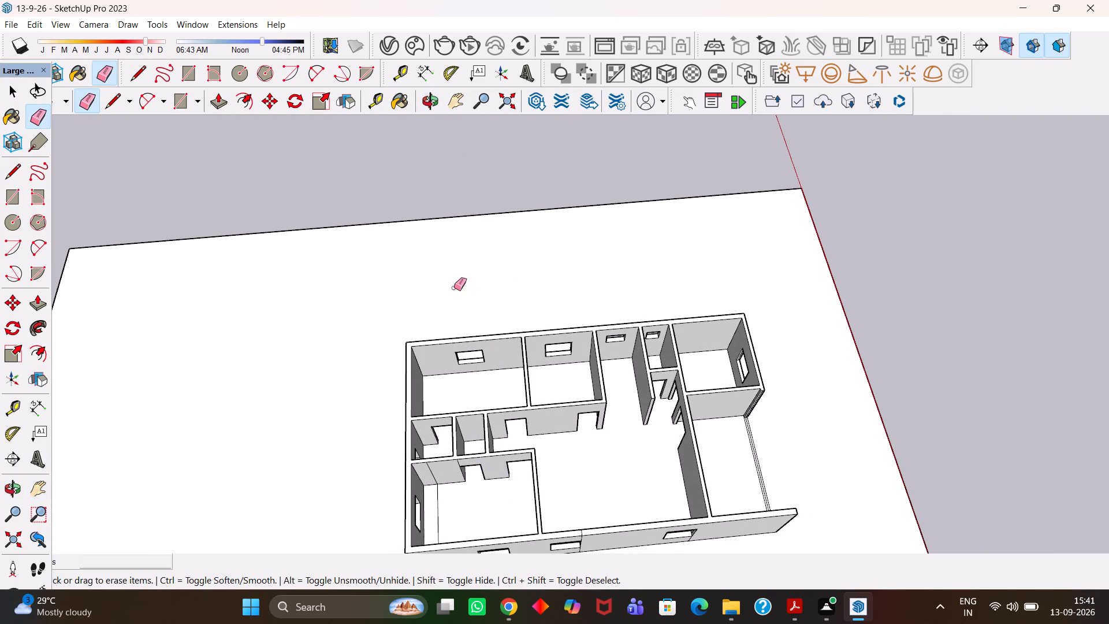
Examine the house model from several sides, checking the windows and doorways in the outer and interior walls.
scroll(456, 289, down, 7)
scroll(510, 396, up, 11)
key(h)
scroll(473, 407, down, 6)
key(h)
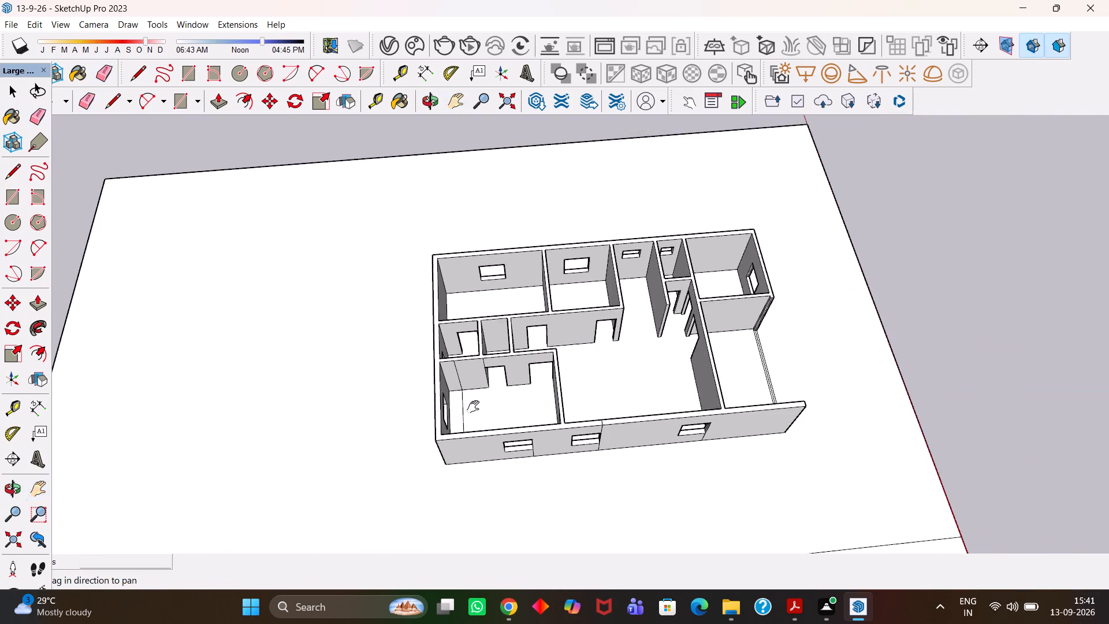
scroll(473, 407, down, 3)
middle_drag(605, 451, 414, 402)
scroll(415, 402, up, 8)
middle_drag(635, 437, 562, 414)
scroll(608, 422, down, 5)
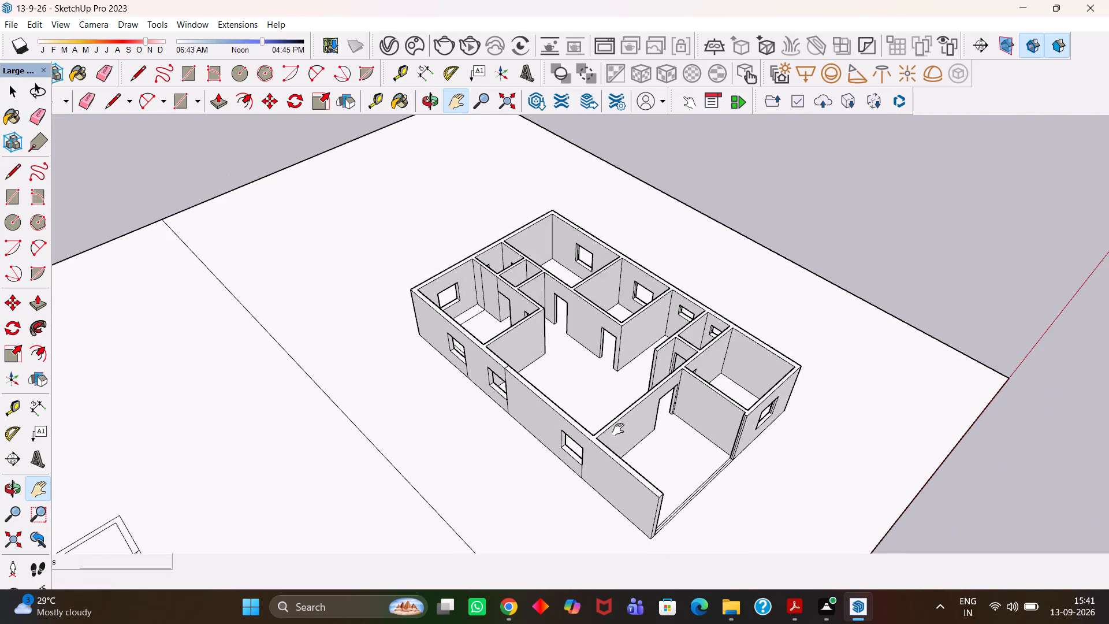
scroll(618, 429, down, 4)
middle_drag(708, 468, 605, 447)
scroll(665, 462, up, 6)
scroll(542, 407, down, 9)
middle_drag(646, 428, 560, 419)
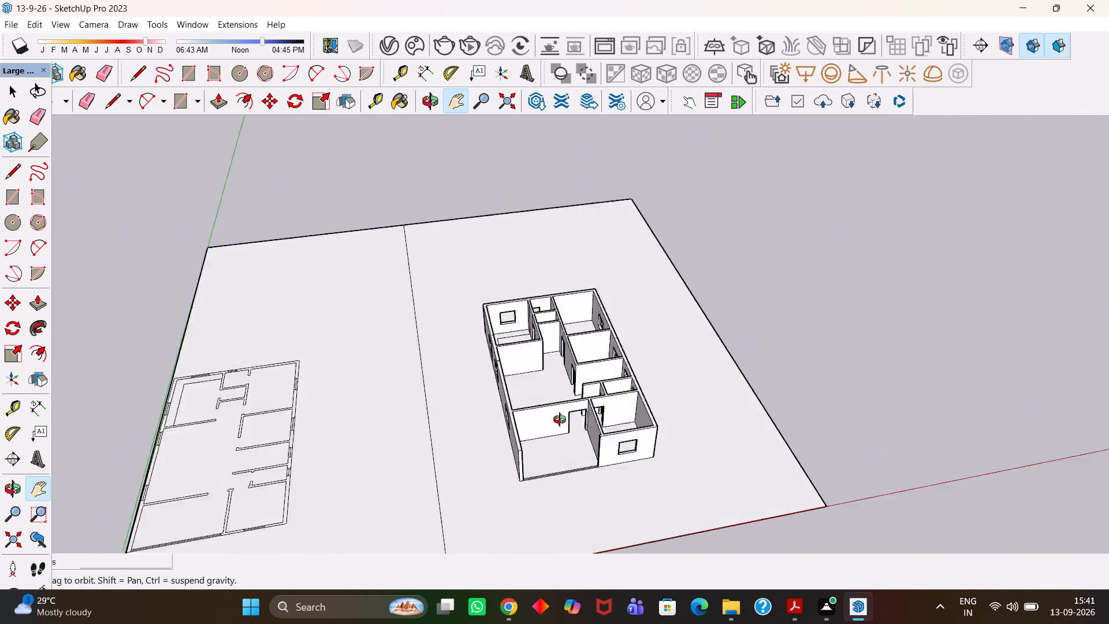
middle_drag(560, 419, 548, 418)
scroll(544, 418, up, 8)
scroll(540, 418, down, 12)
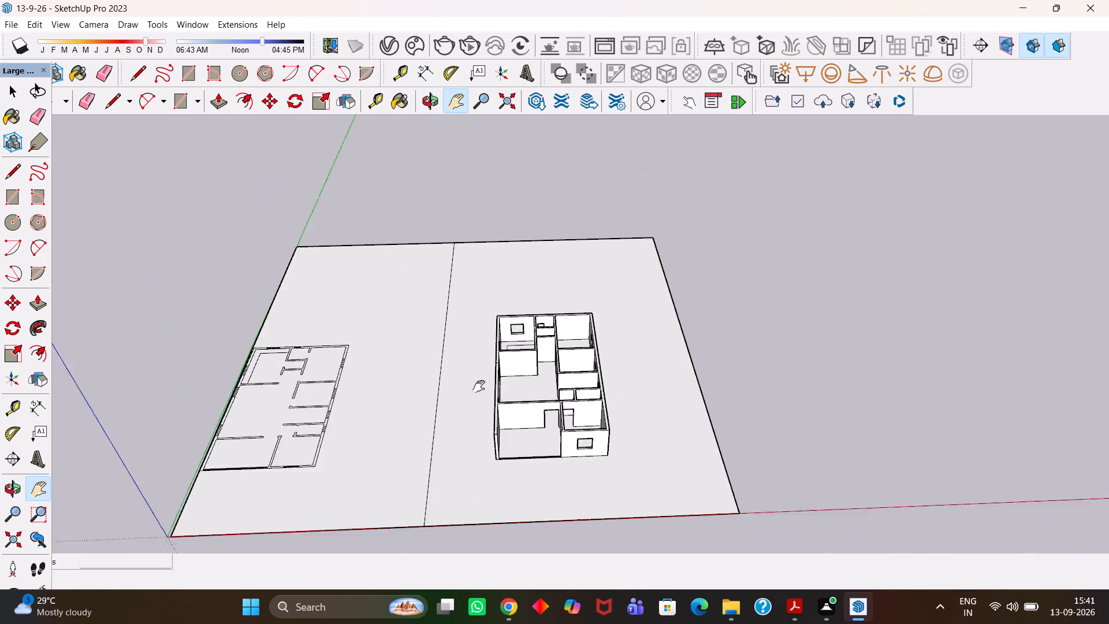
Examine the walled house model from above against the flat floor plan on the neighbouring half of the plot.
scroll(479, 387, down, 2)
middle_drag(436, 352, 408, 435)
scroll(419, 440, up, 2)
scroll(579, 354, up, 6)
middle_drag(553, 354, 560, 413)
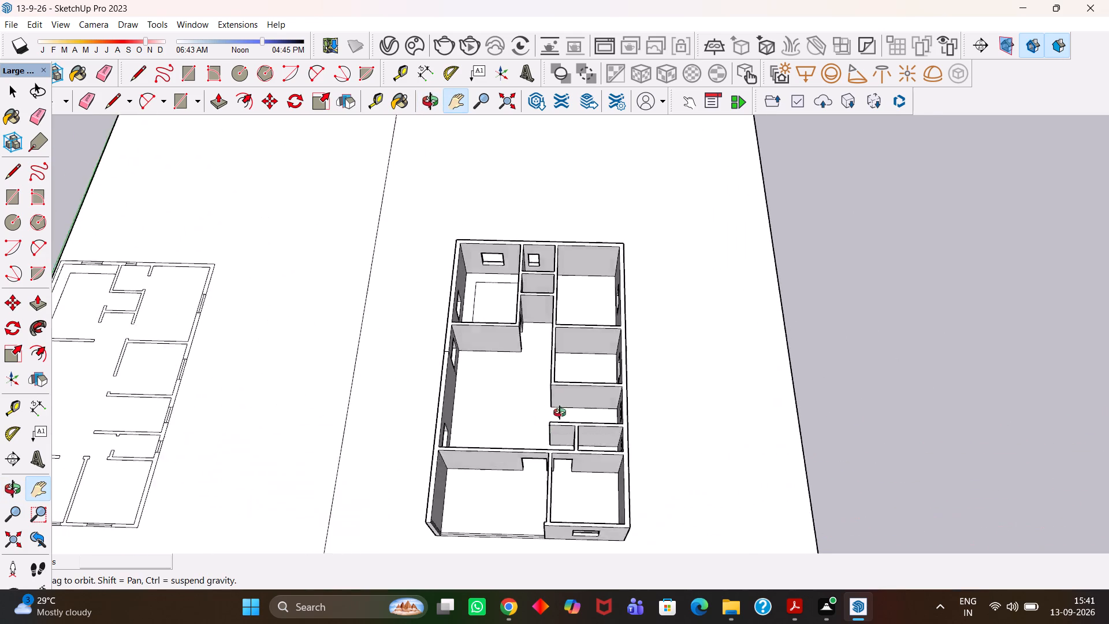
middle_drag(560, 413, 565, 493)
middle_click(565, 493)
scroll(565, 493, up, 2)
drag(552, 471, 807, 457)
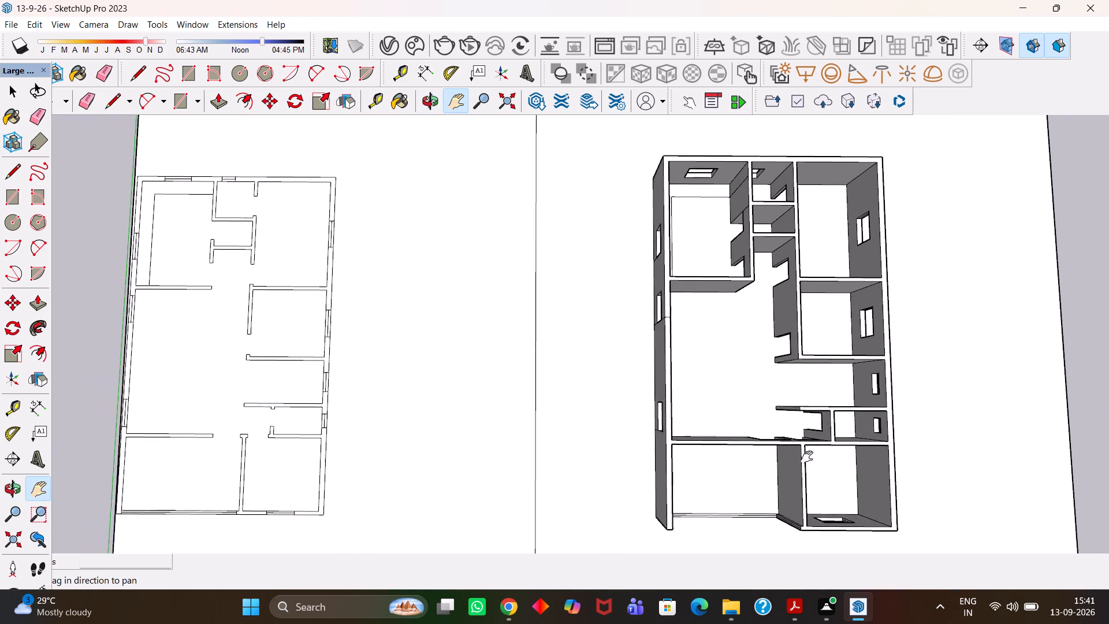
drag(807, 457, 859, 447)
scroll(719, 436, down, 10)
drag(844, 418, 834, 419)
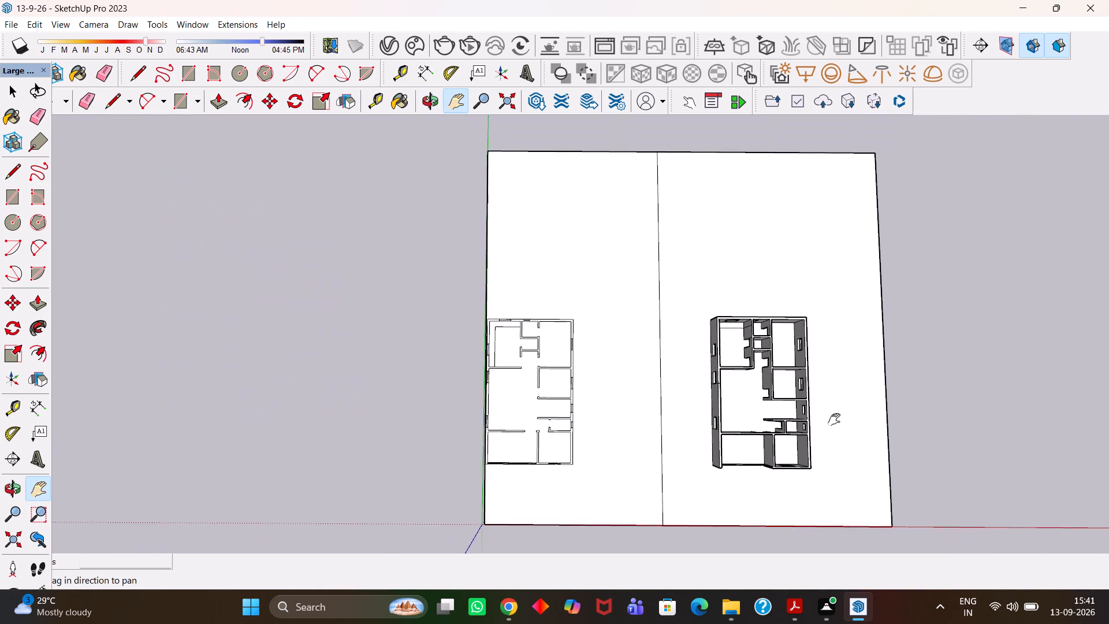
drag(834, 419, 645, 406)
scroll(604, 399, up, 8)
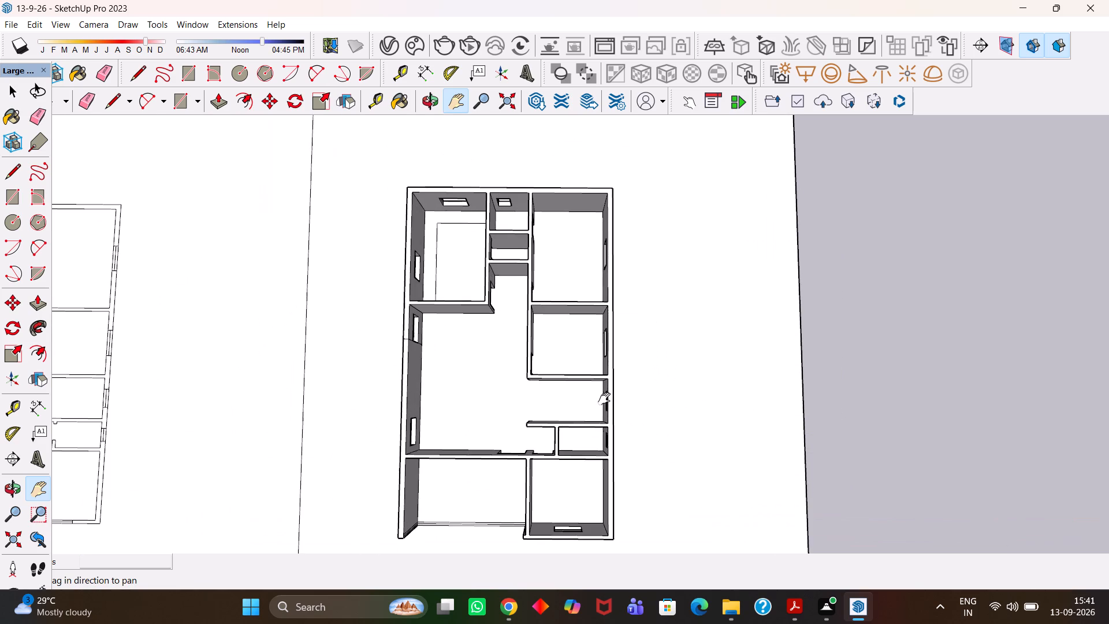
drag(556, 421, 560, 385)
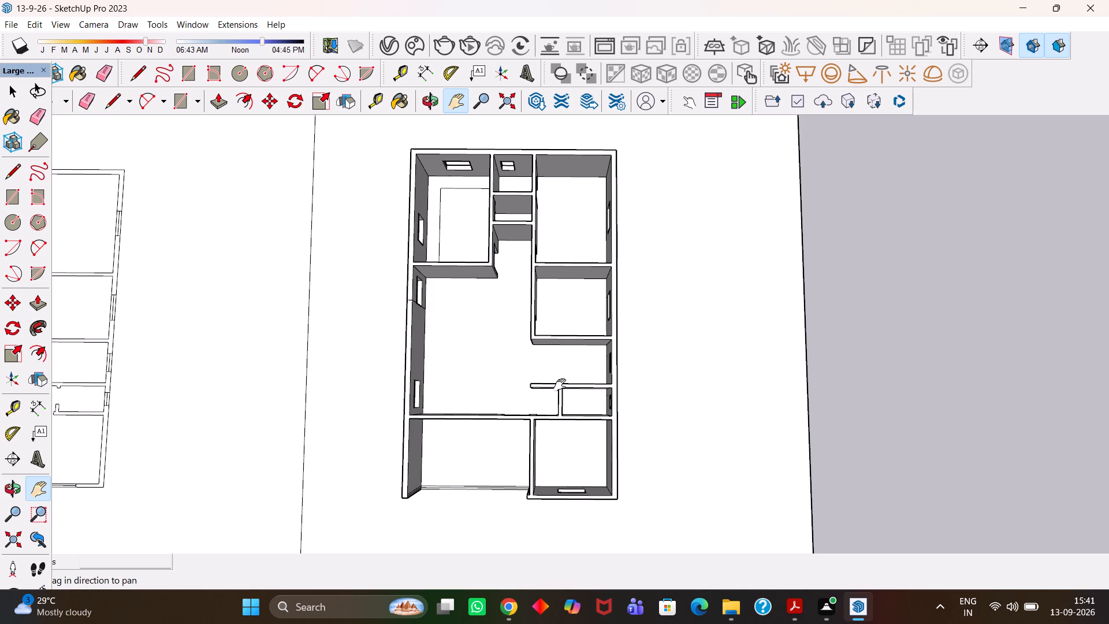
scroll(560, 385, down, 4)
scroll(561, 384, up, 3)
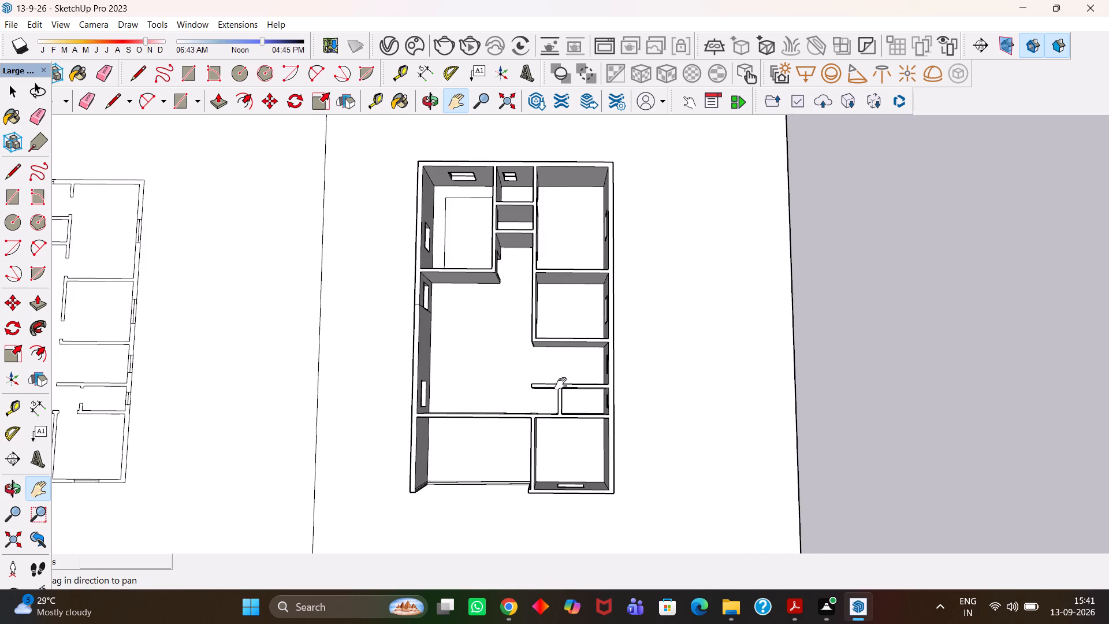
scroll(561, 384, up, 3)
scroll(561, 384, down, 1)
drag(560, 378, 566, 393)
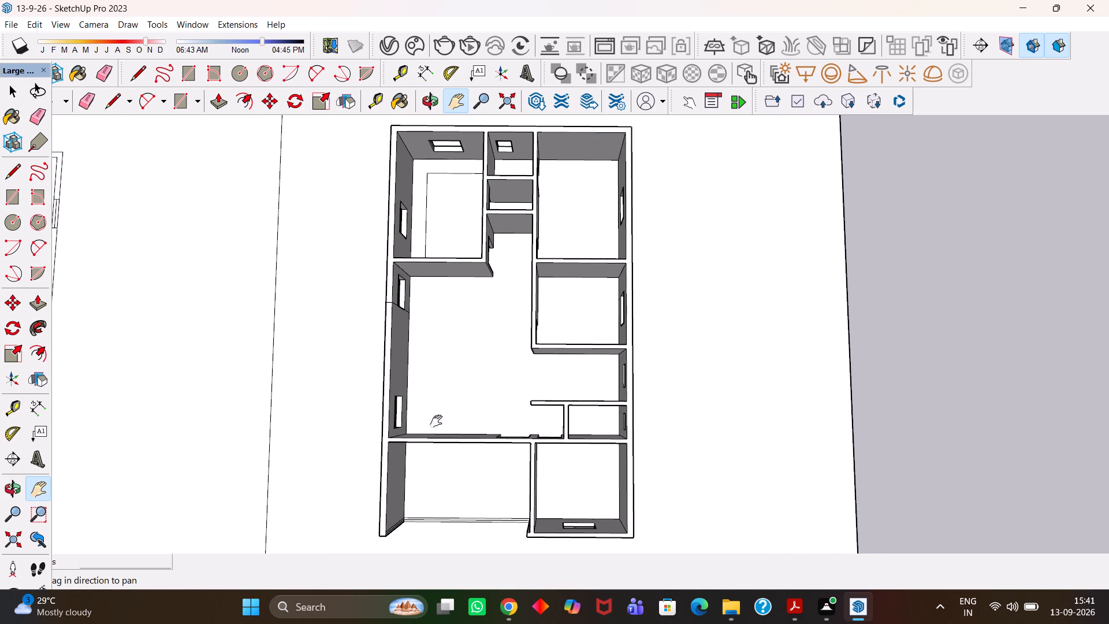
scroll(498, 401, down, 9)
middle_drag(510, 470, 544, 387)
scroll(544, 387, up, 5)
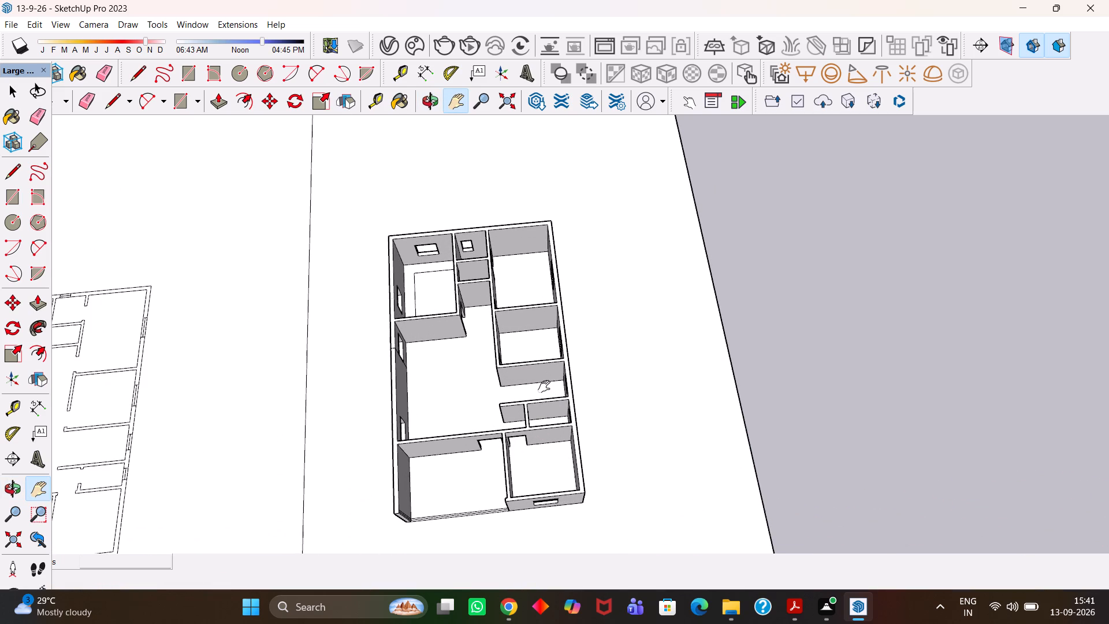
scroll(544, 387, down, 4)
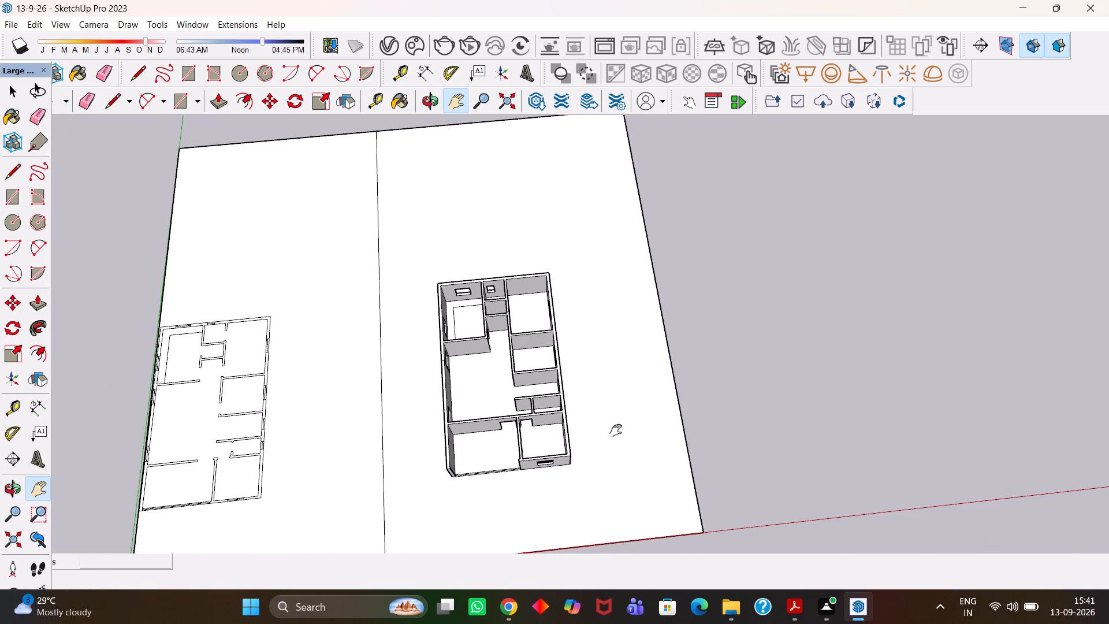
Examine the front wall and the interior doorways at eye level, looking through the entrance into the hall and passage.
middle_drag(616, 430, 544, 415)
scroll(478, 399, up, 4)
middle_drag(489, 462, 524, 285)
scroll(477, 410, up, 1)
middle_drag(522, 396, 549, 277)
scroll(549, 277, up, 1)
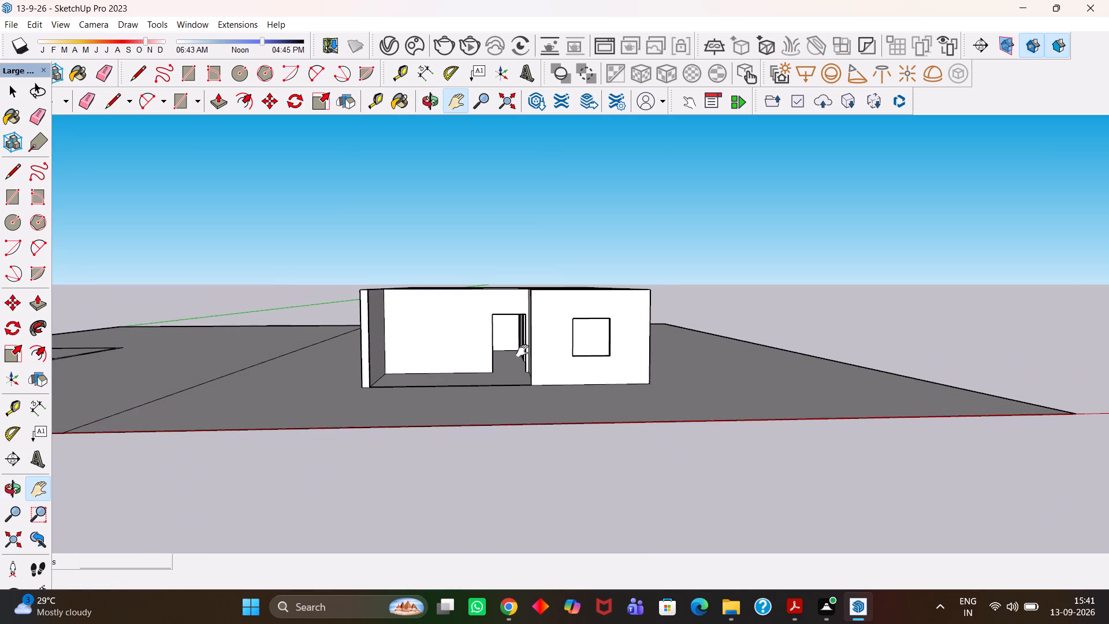
scroll(521, 374, up, 7)
middle_click(522, 376)
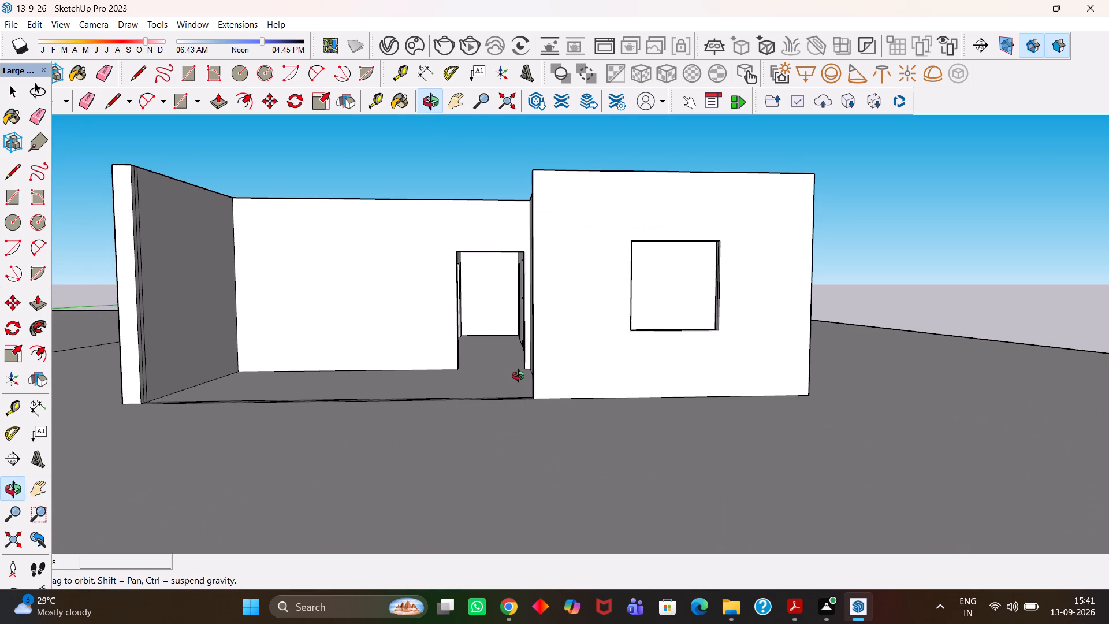
scroll(502, 361, up, 11)
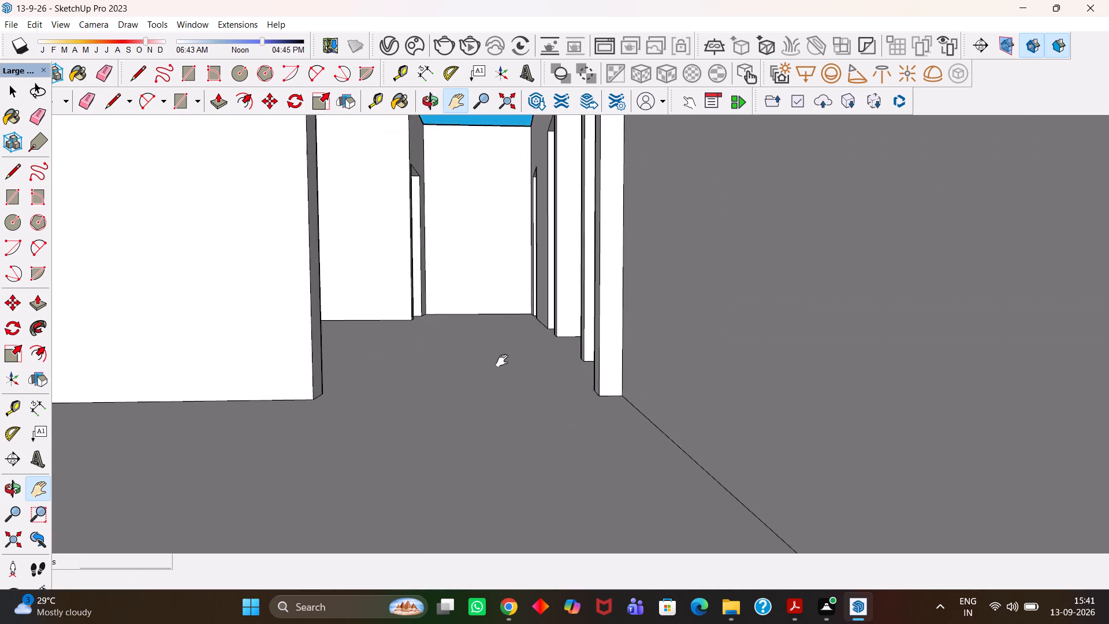
scroll(502, 361, up, 10)
drag(503, 334, 522, 464)
drag(492, 358, 515, 465)
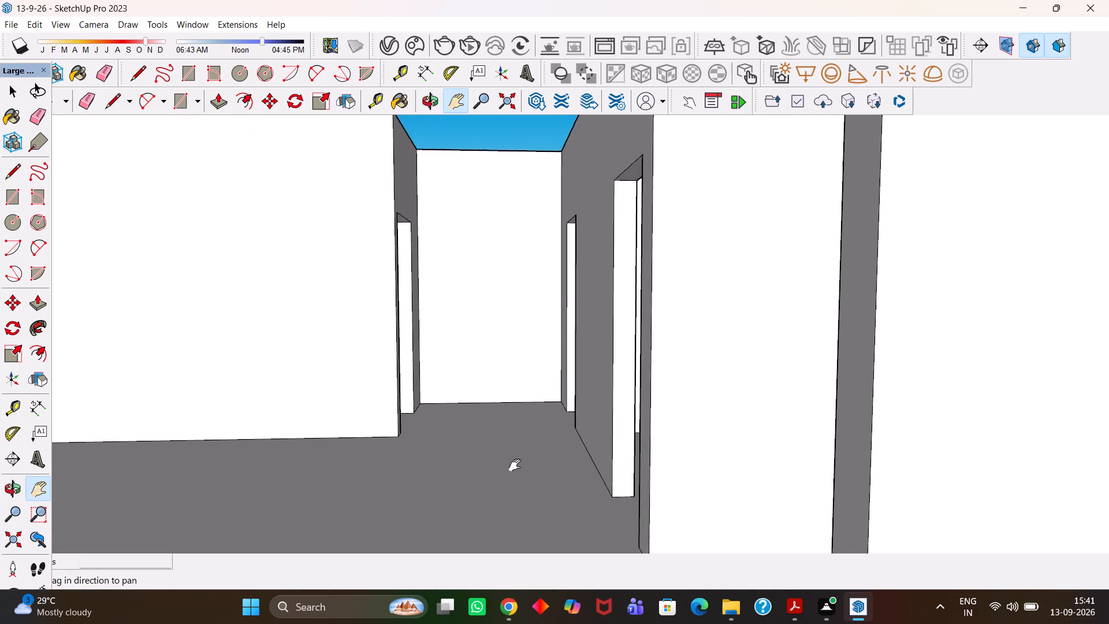
drag(515, 465, 515, 466)
scroll(503, 421, up, 8)
scroll(503, 421, down, 7)
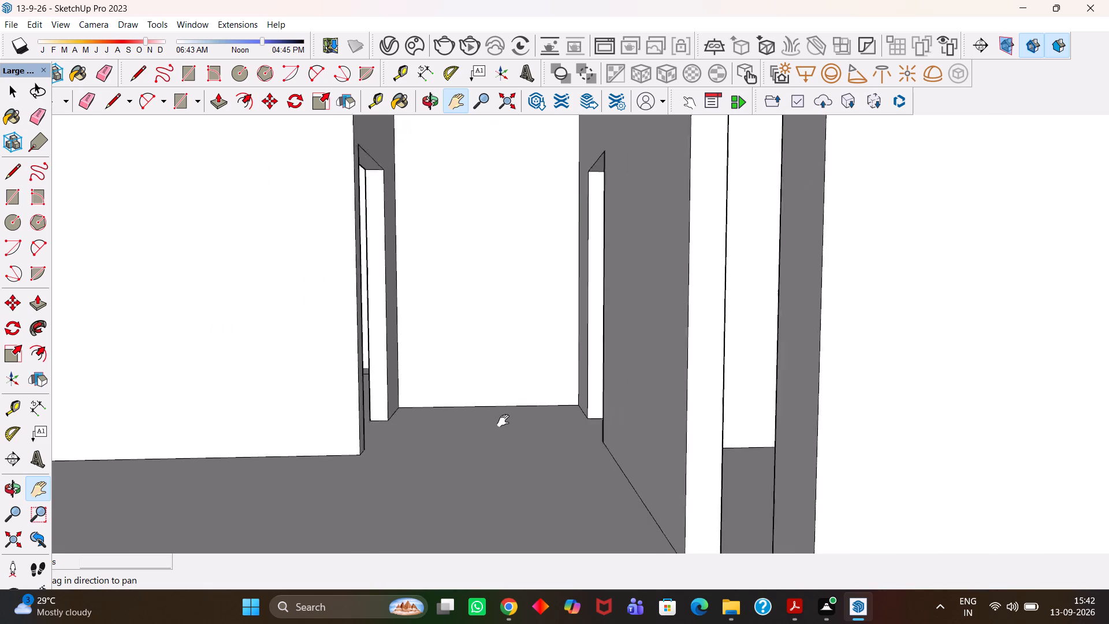
scroll(503, 421, down, 19)
scroll(508, 370, up, 1)
Examine the whole house and the floor plan on the plot from above.
middle_drag(508, 370, 513, 466)
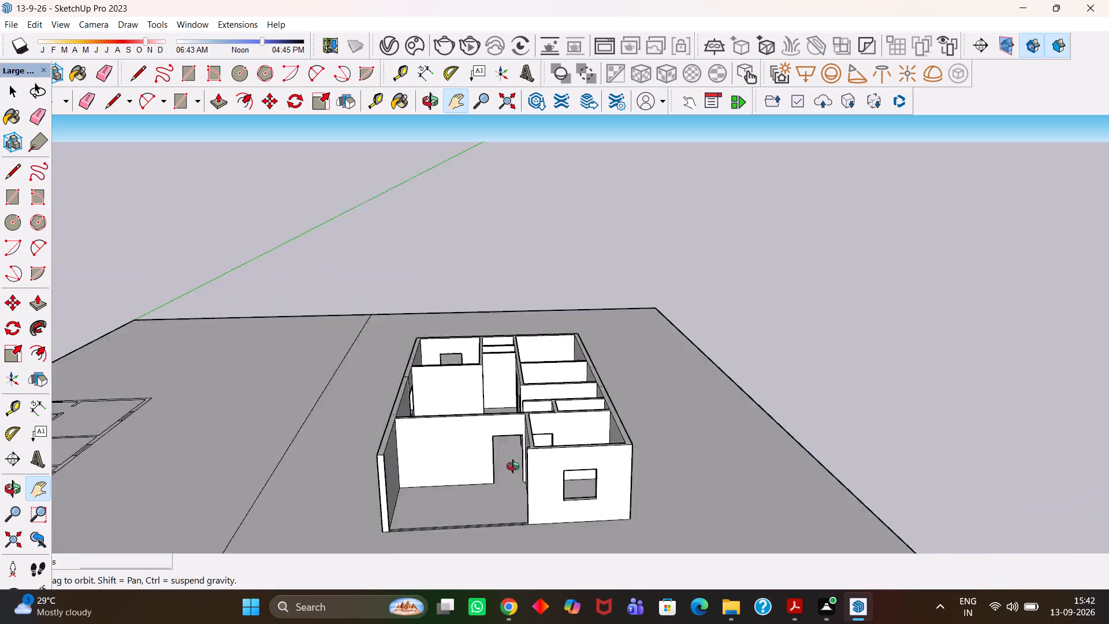
middle_drag(513, 466, 518, 526)
middle_drag(511, 403, 502, 472)
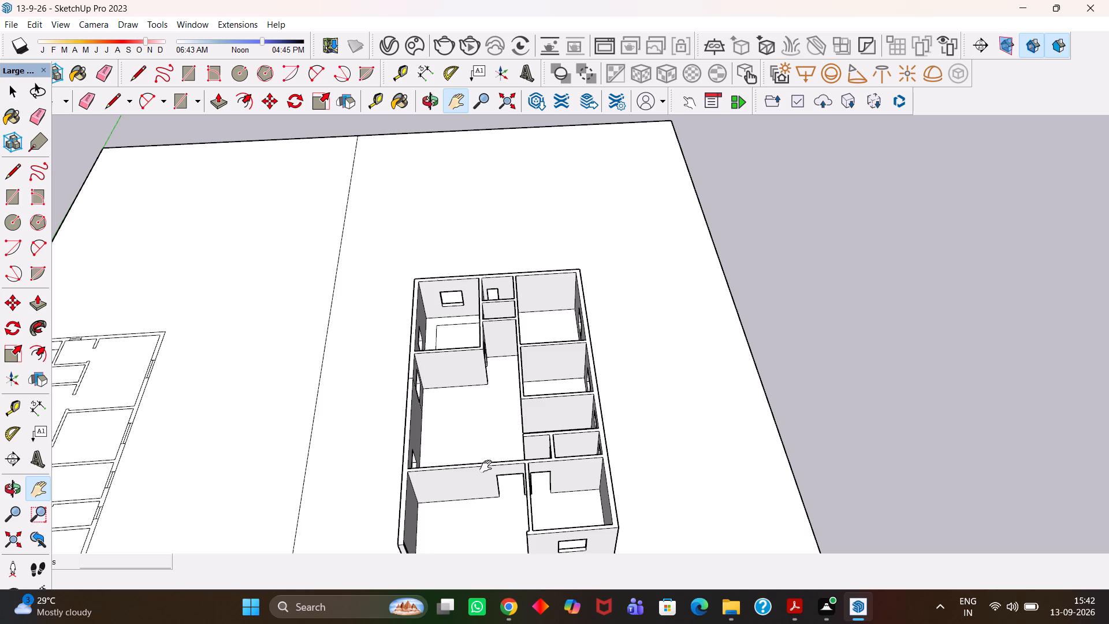
scroll(481, 465, down, 3)
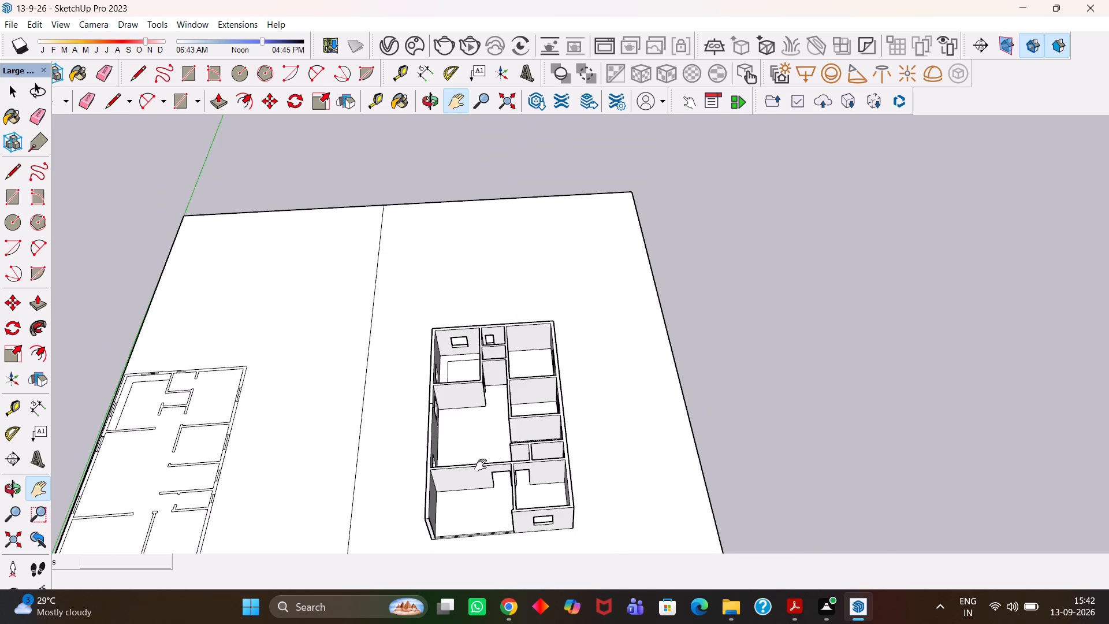
scroll(481, 465, down, 5)
scroll(507, 423, down, 3)
drag(533, 436, 552, 315)
middle_drag(538, 282, 539, 356)
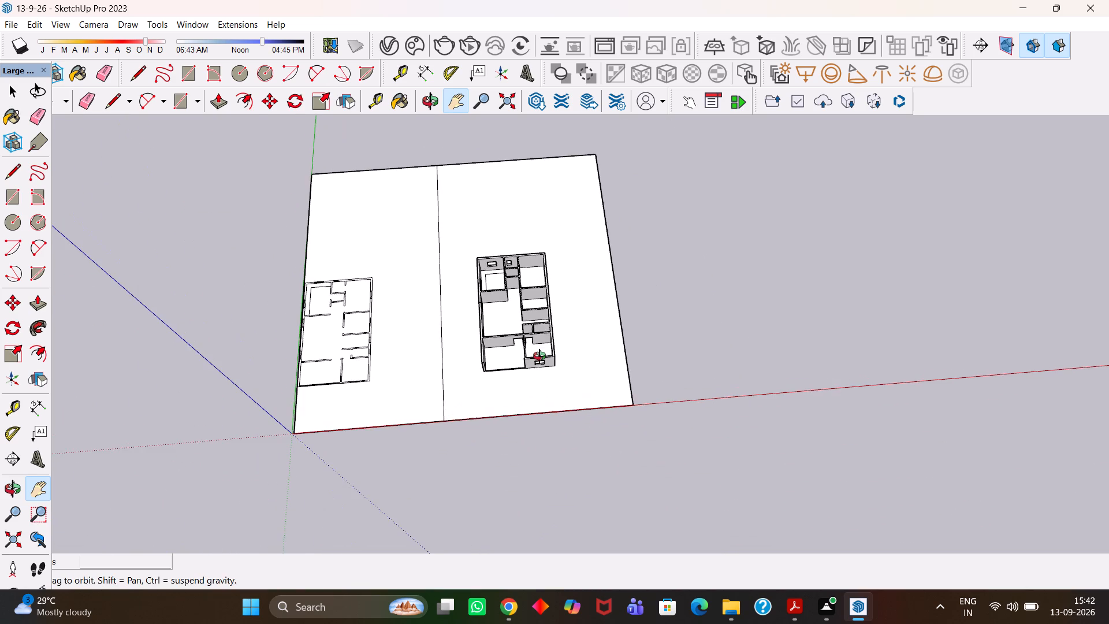
middle_drag(539, 356, 539, 356)
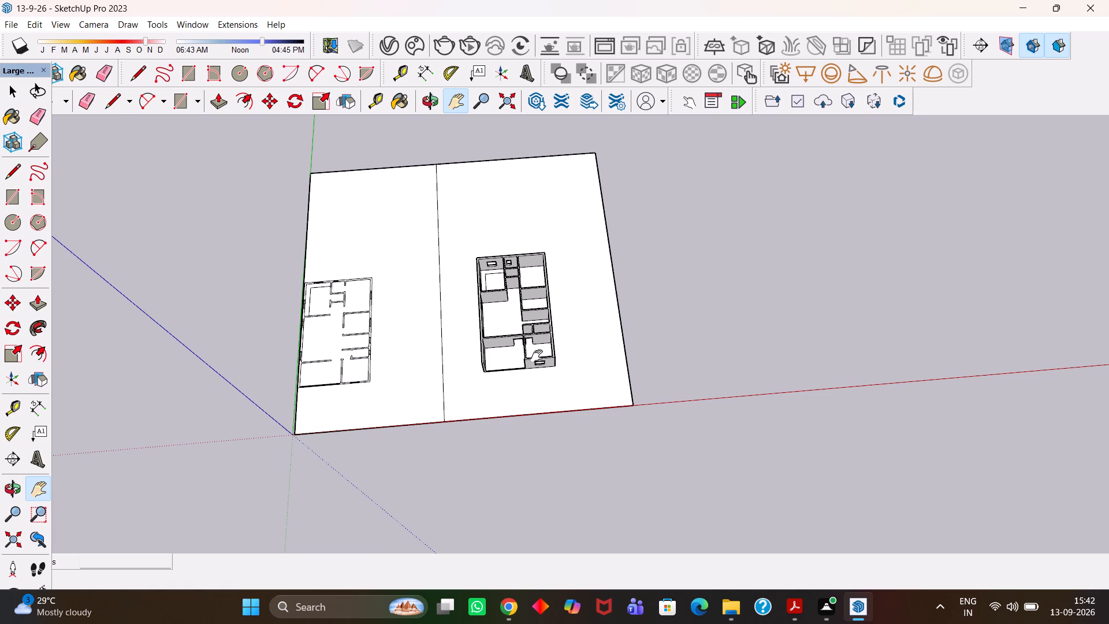
scroll(537, 356, up, 1)
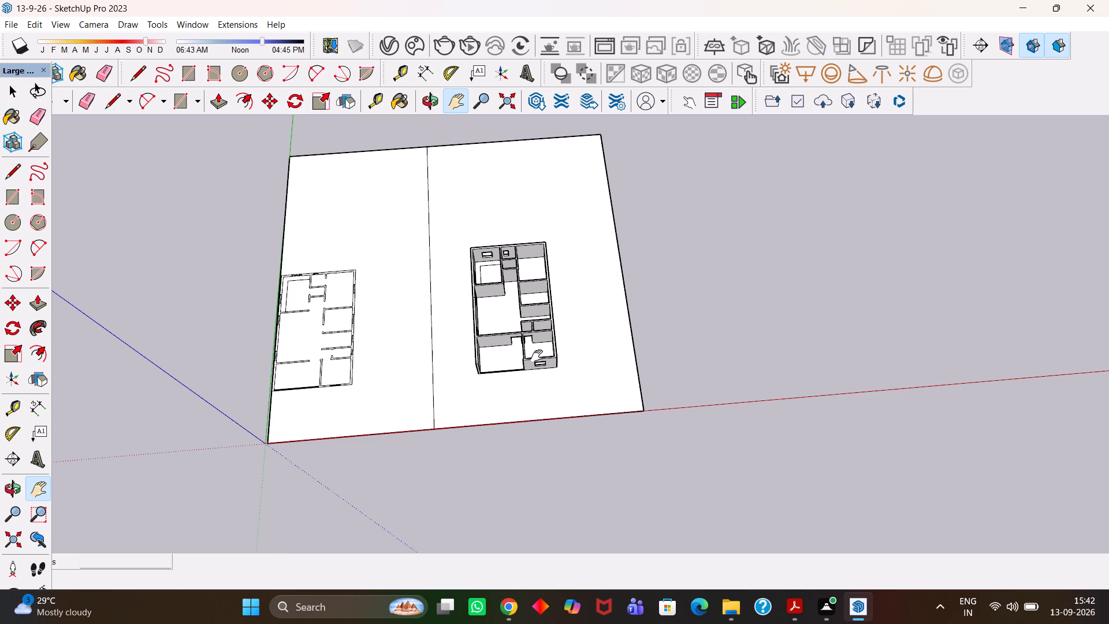
scroll(537, 356, up, 4)
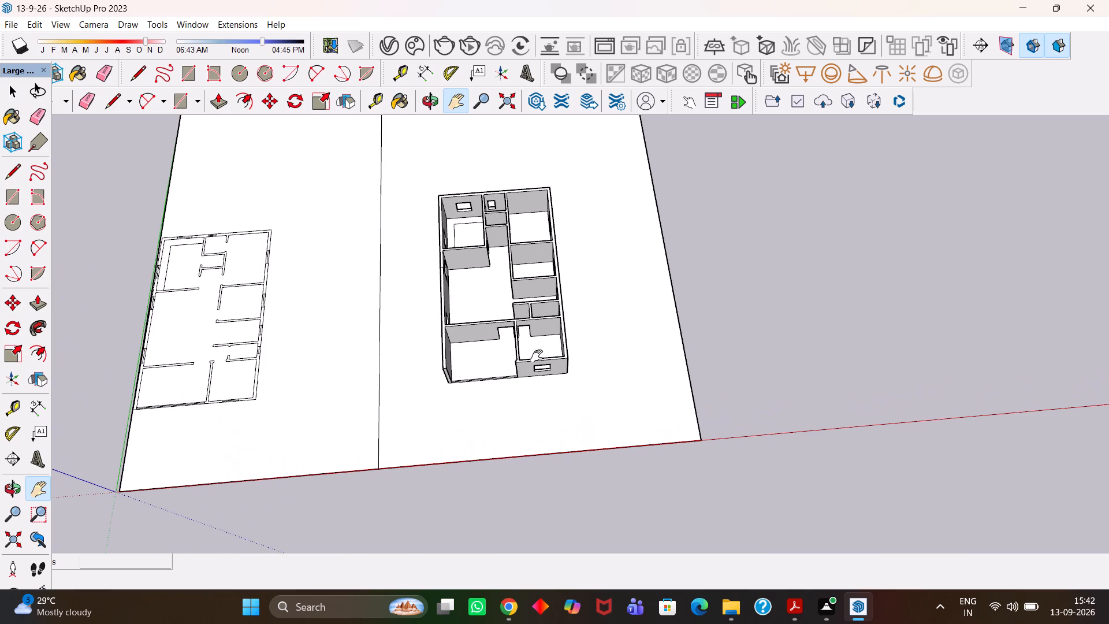
Examine the walled house model from above, comparing its room layout with the flat floor plan beside it.
scroll(537, 356, up, 4)
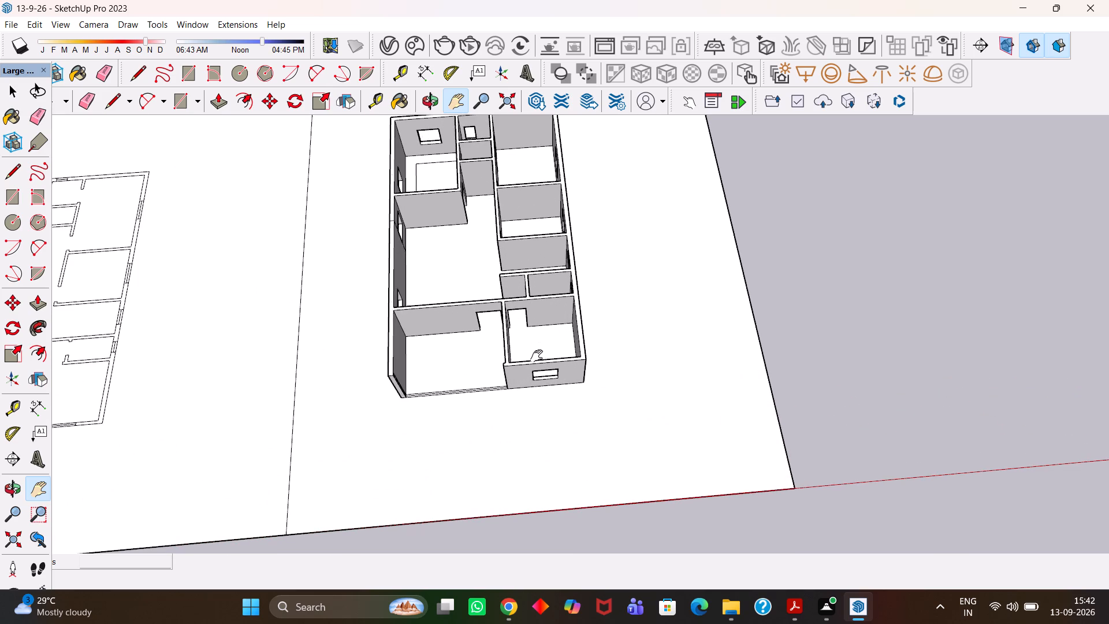
scroll(537, 356, down, 3)
middle_drag(525, 266, 513, 317)
scroll(513, 317, up, 1)
drag(513, 285, 560, 410)
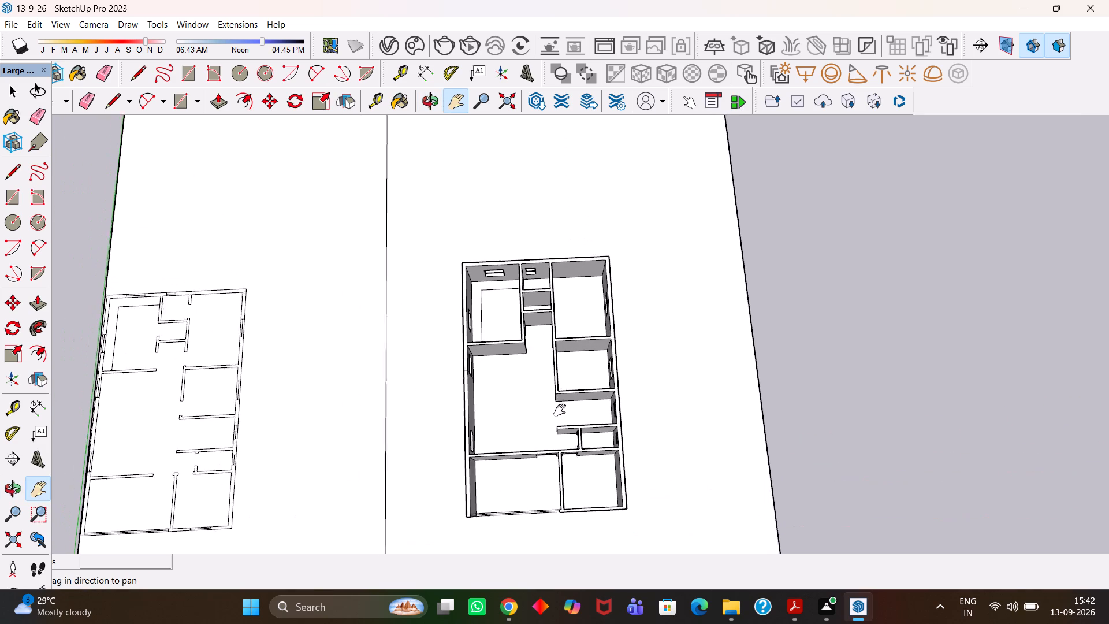
drag(560, 410, 560, 411)
scroll(556, 410, up, 2)
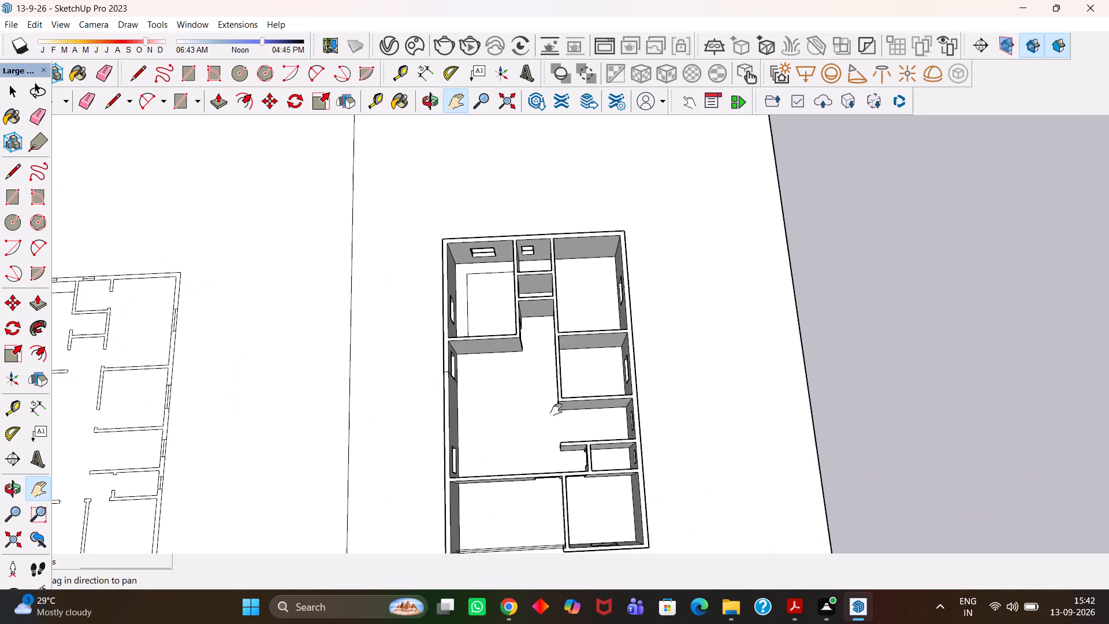
drag(553, 409, 570, 350)
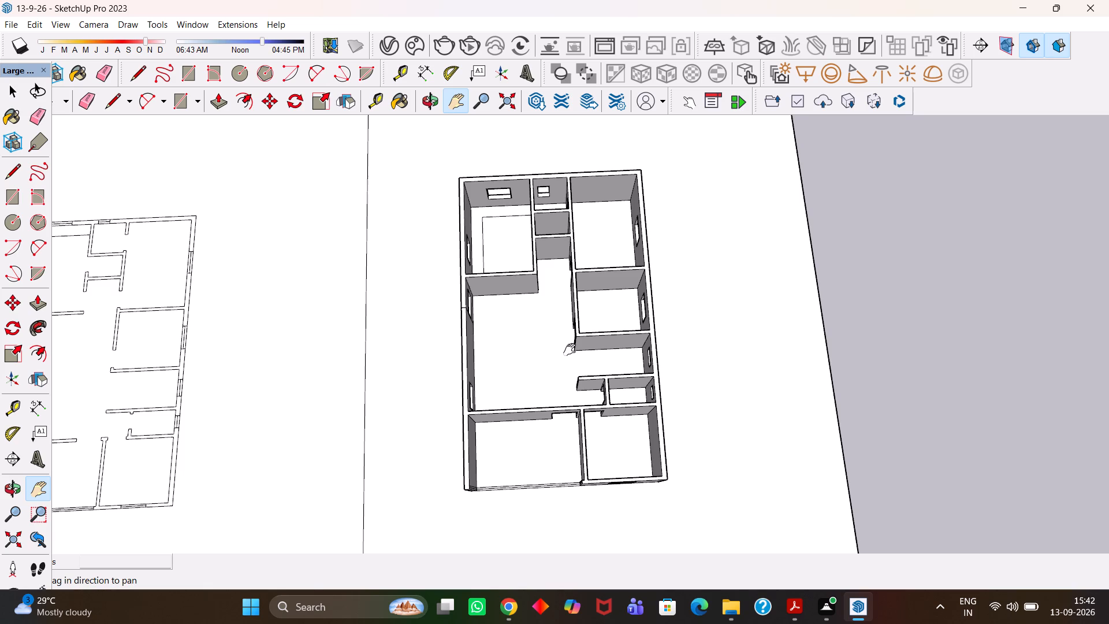
scroll(570, 350, down, 3)
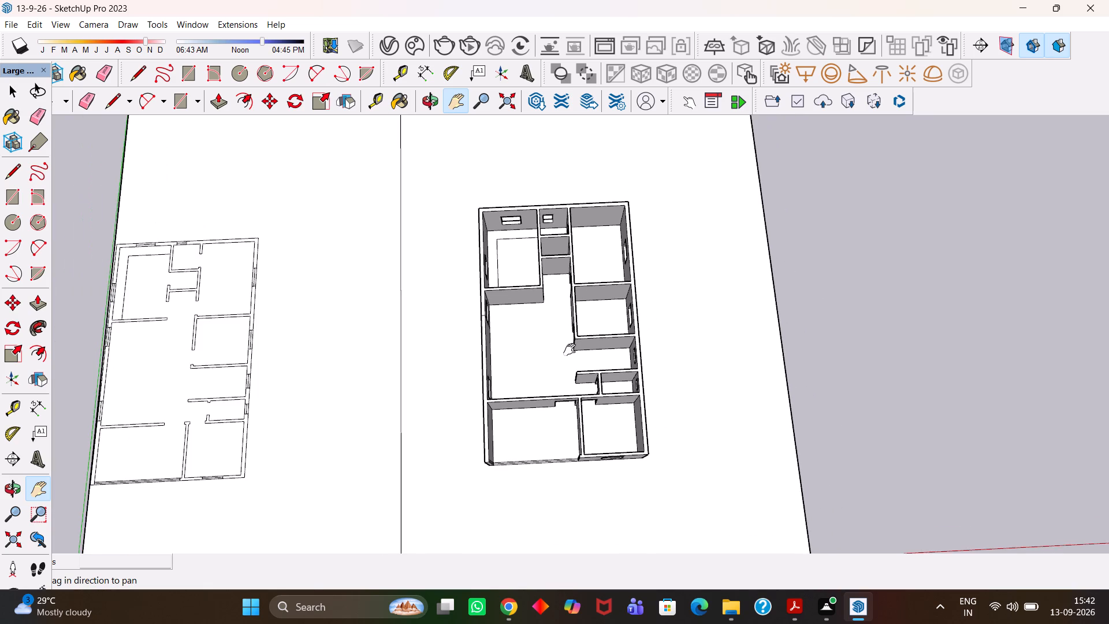
scroll(570, 350, down, 1)
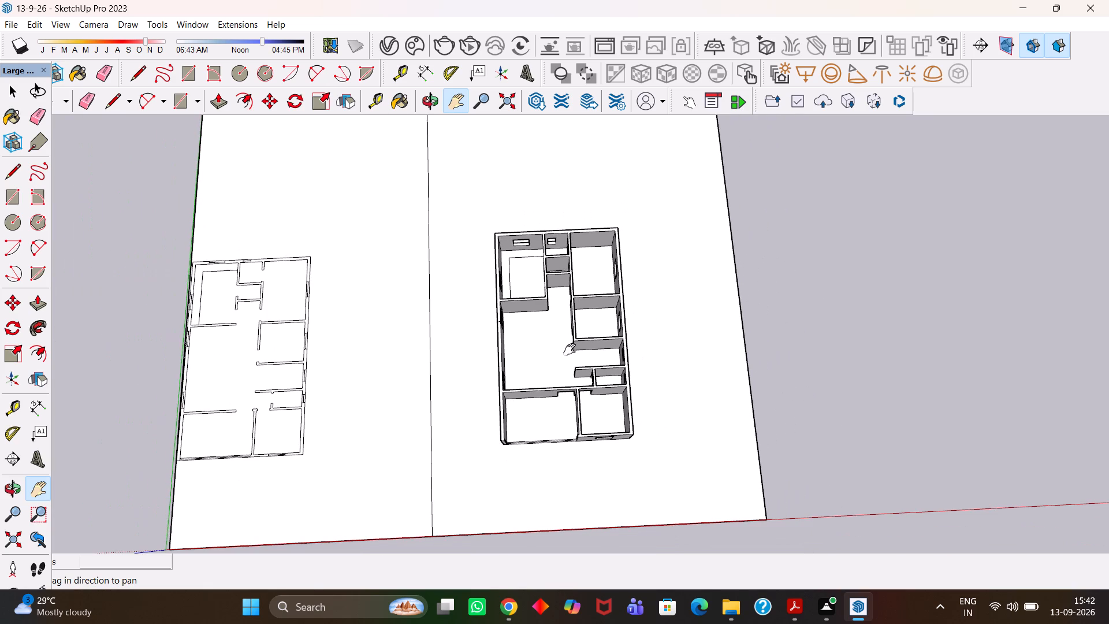
scroll(570, 350, up, 2)
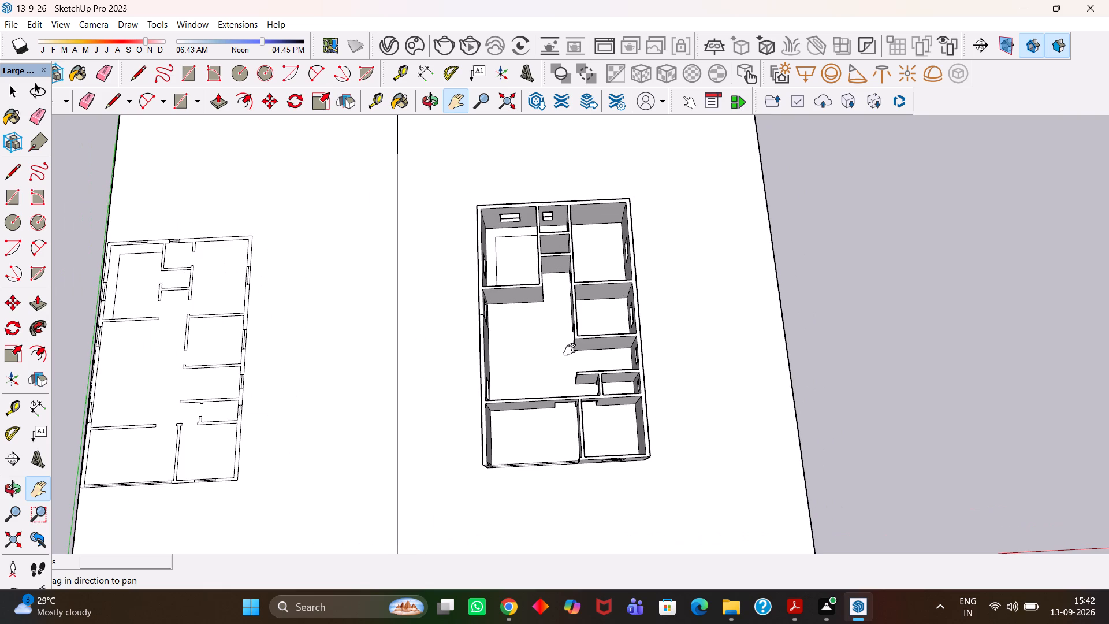
scroll(570, 350, up, 1)
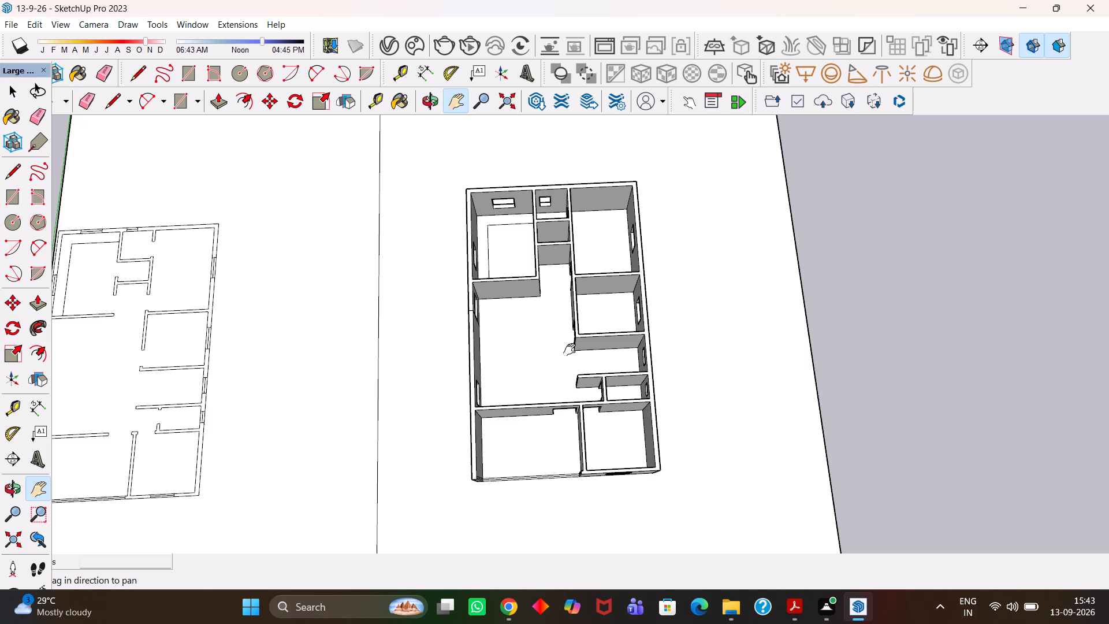
scroll(570, 350, down, 3)
scroll(570, 350, up, 8)
scroll(570, 350, down, 3)
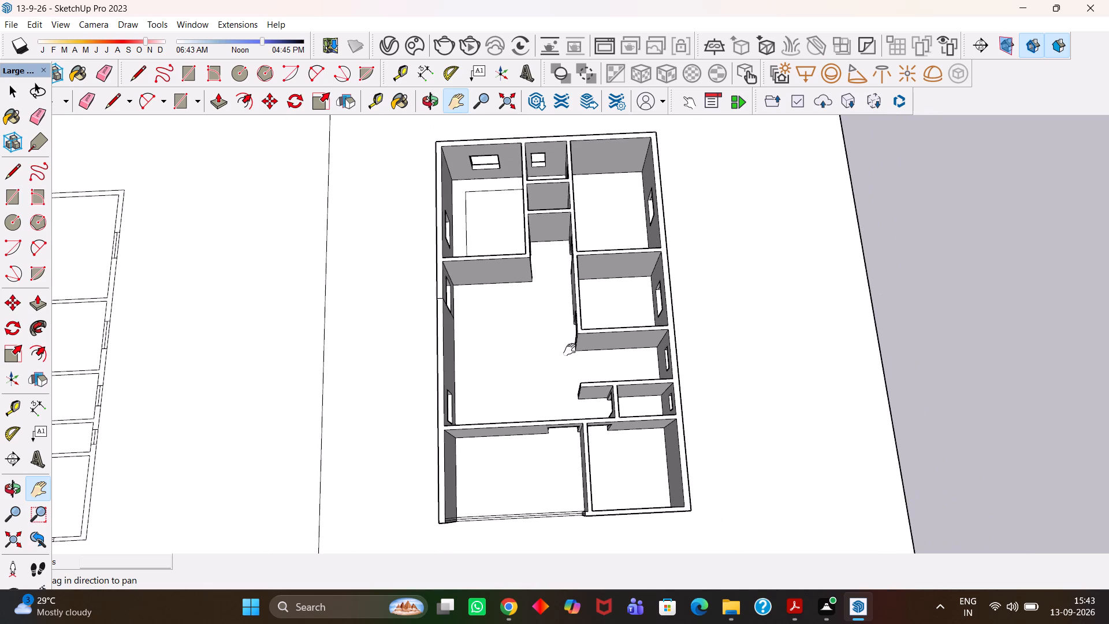
scroll(570, 350, up, 1)
scroll(570, 331, down, 4)
Copy the L-shaped floor strip from the rear corner room to the empty area outside the plot, about 69' 6" away.
drag(534, 258, 539, 361)
scroll(503, 332, up, 3)
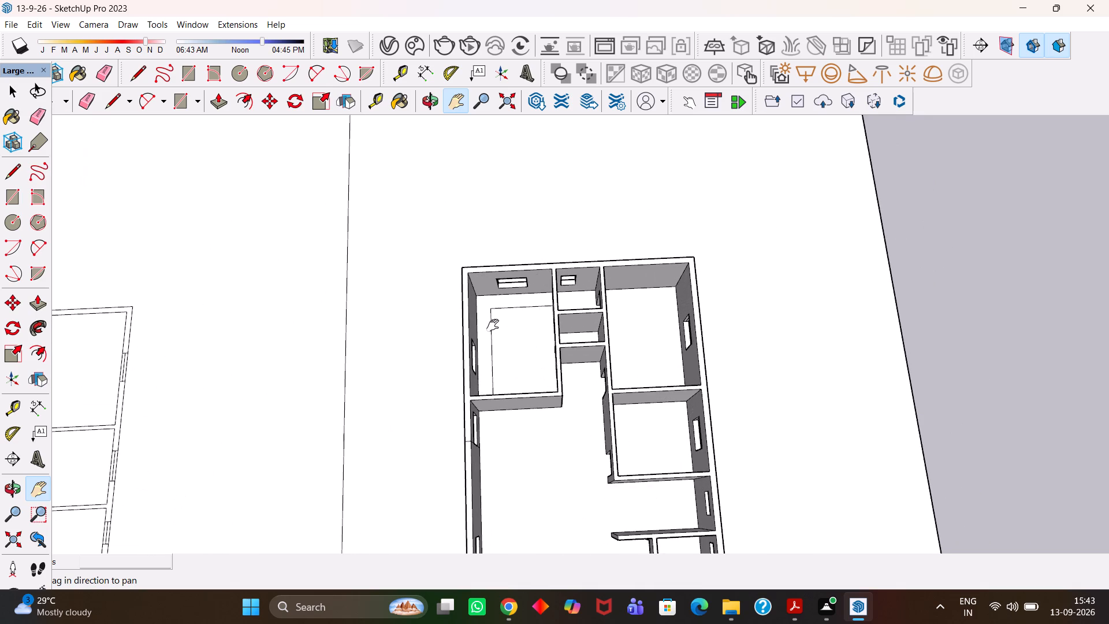
middle_drag(503, 332, 498, 332)
scroll(498, 332, up, 2)
key(space)
click(479, 309)
scroll(479, 309, down, 3)
key(m)
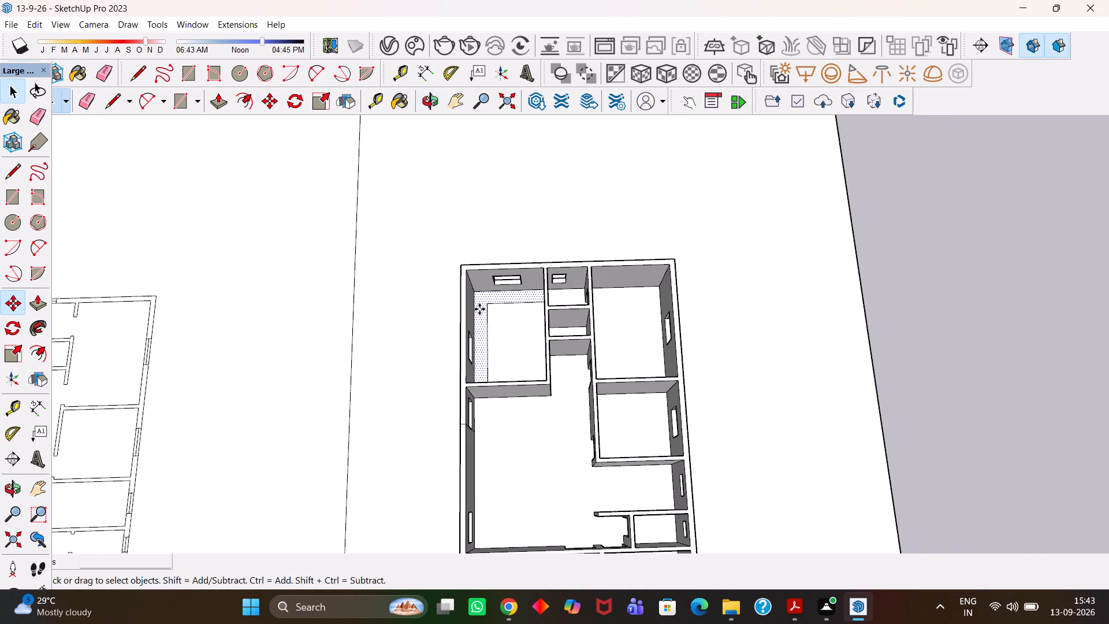
click(479, 309)
click(938, 349)
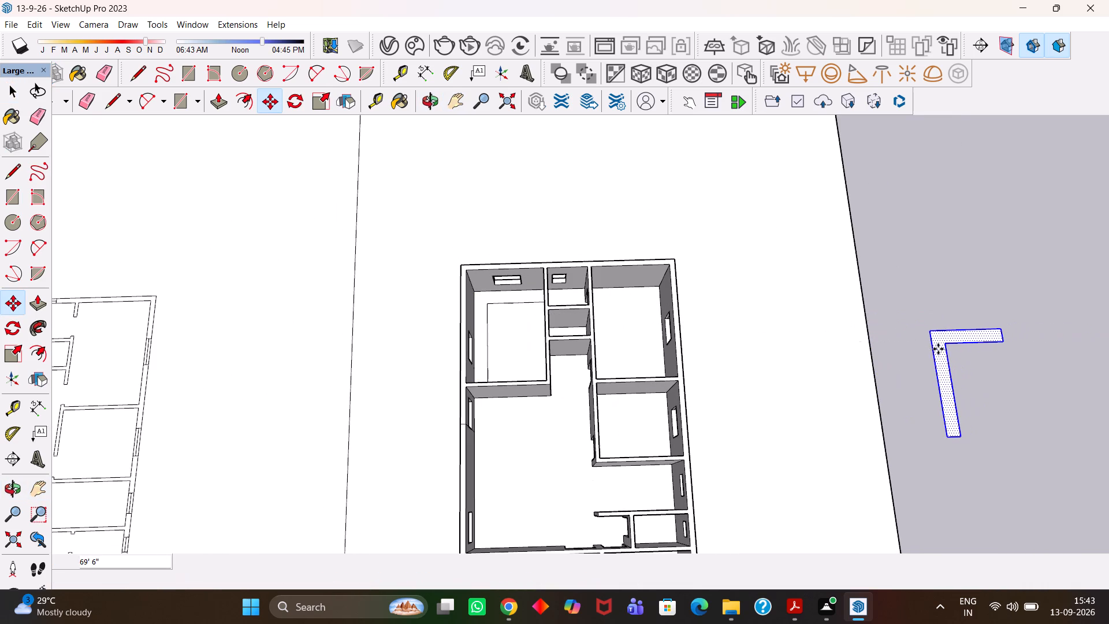
Extrude the copied L-shaped face outside the plot upward by 2' 9".
key(h)
scroll(937, 349, up, 7)
middle_drag(965, 385, 840, 365)
scroll(802, 359, down, 2)
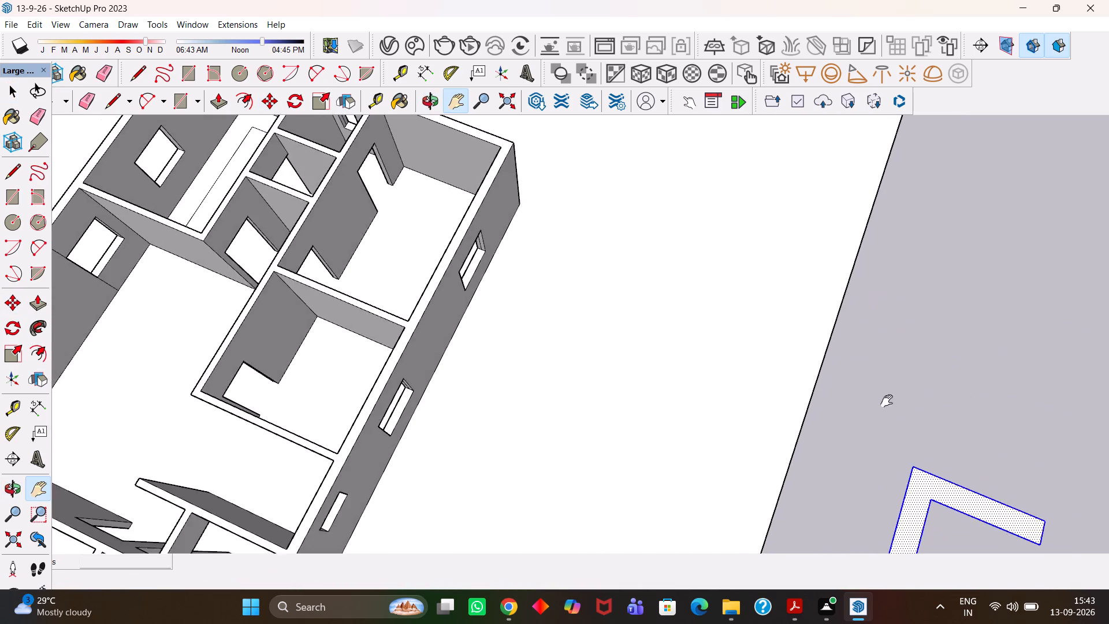
drag(899, 406, 698, 270)
scroll(713, 384, up, 2)
middle_drag(726, 413, 627, 397)
drag(683, 469, 623, 381)
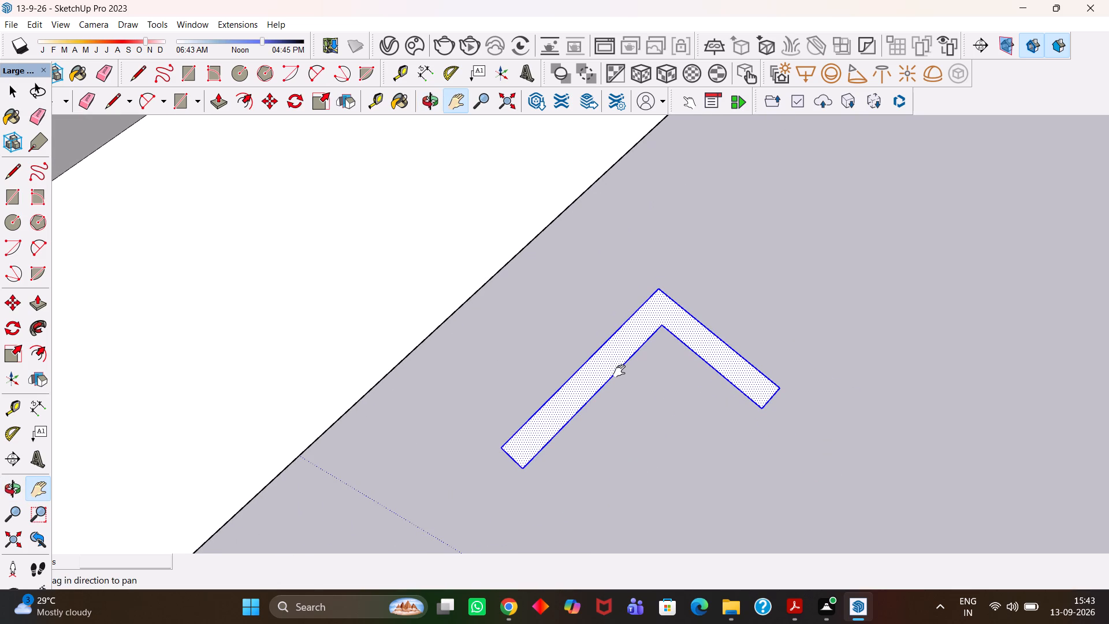
scroll(619, 371, up, 4)
middle_drag(651, 398, 630, 374)
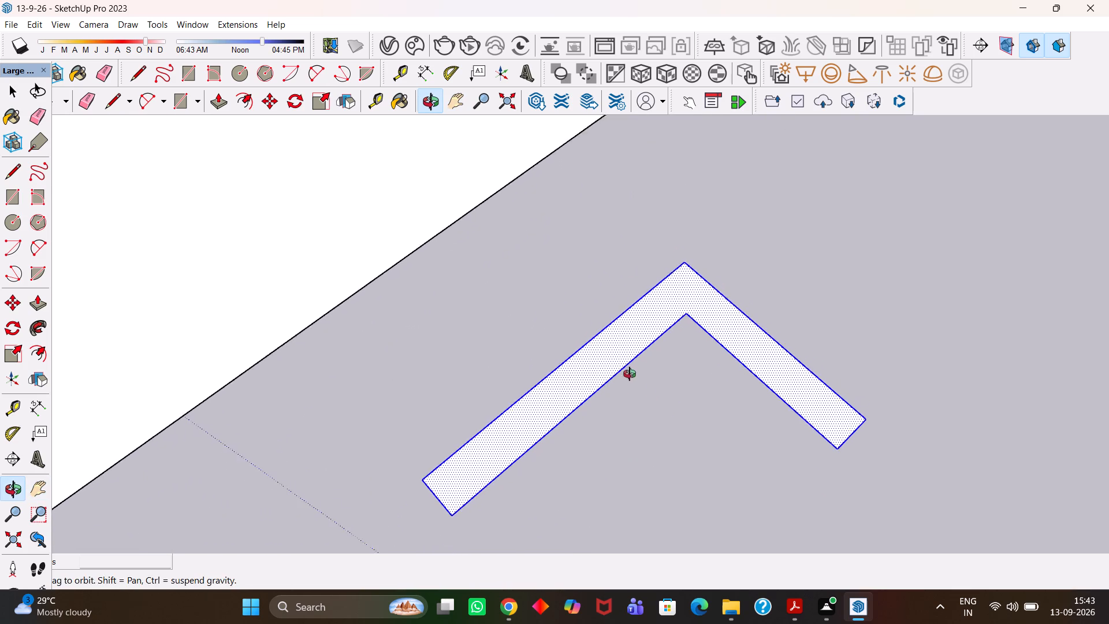
middle_drag(630, 374, 629, 372)
scroll(630, 372, down, 4)
middle_click(629, 371)
scroll(632, 372, up, 1)
key(space)
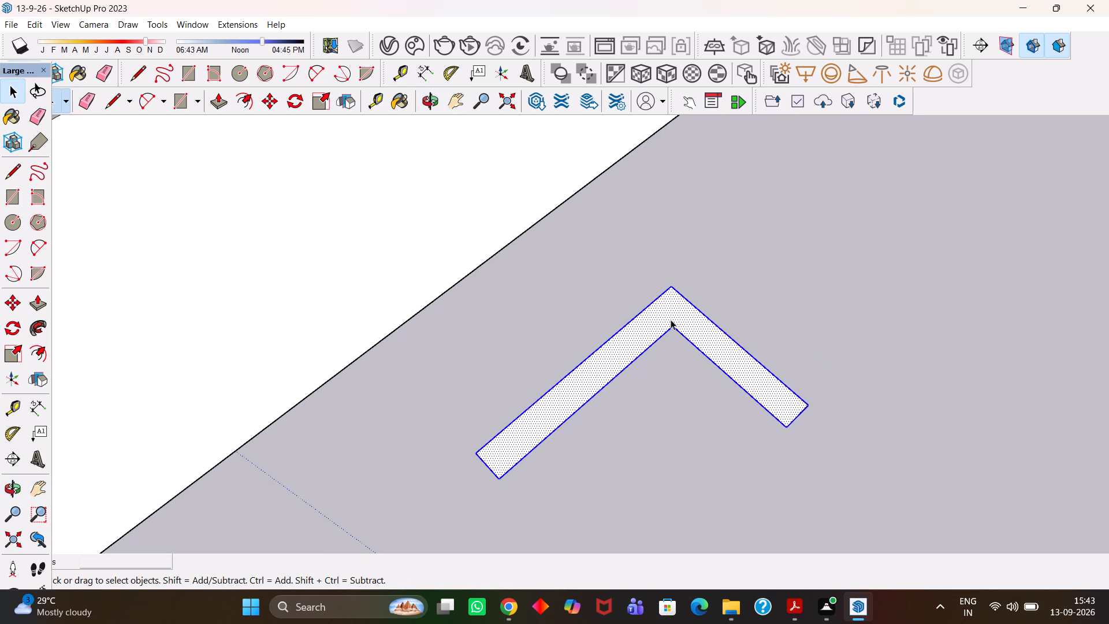
key(p)
click(671, 320)
text(2'9")
key(Return)
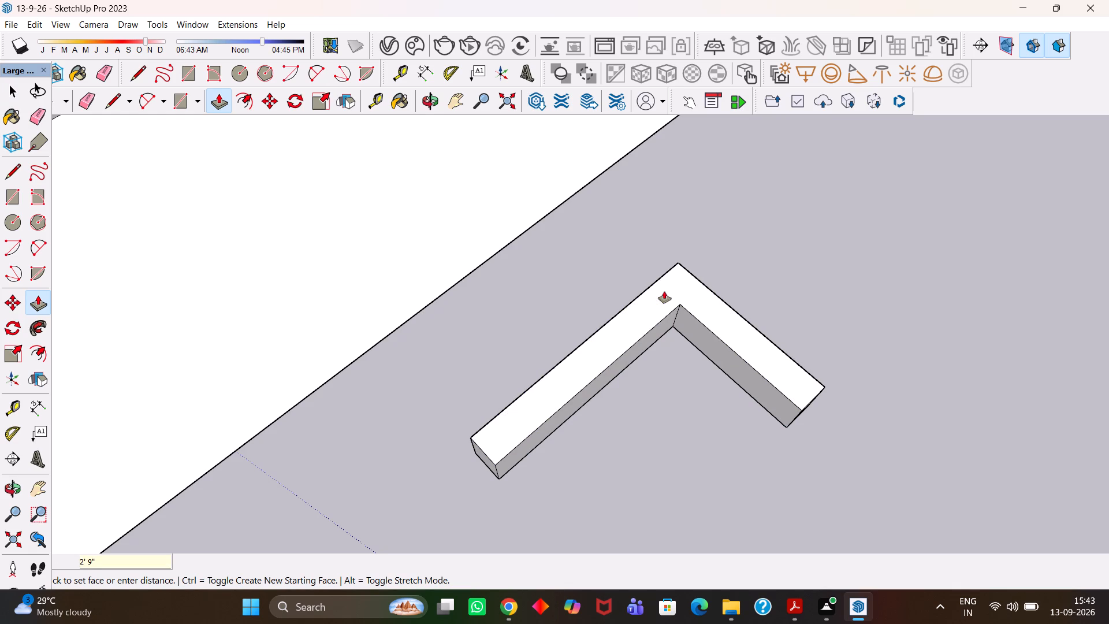
Copy the L-shaped block's top face to a spot beside the block, about 9' 2" away.
scroll(641, 309, up, 1)
key(h)
scroll(644, 328, down, 1)
middle_click(620, 351)
key(space)
click(634, 326)
key(m)
scroll(634, 326, down, 3)
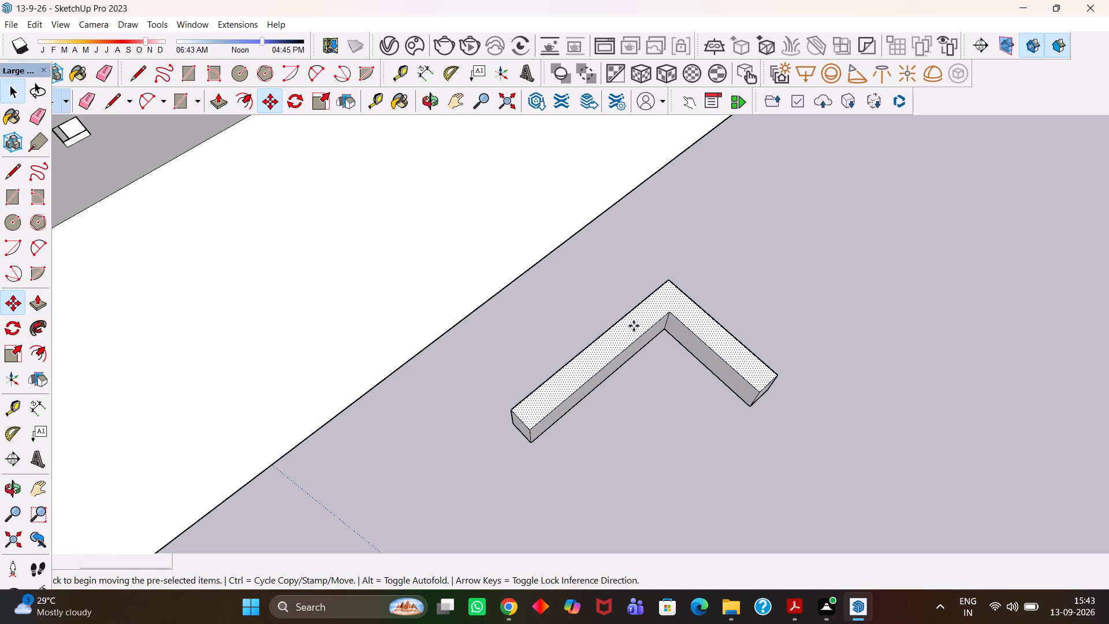
click(634, 326)
click(672, 233)
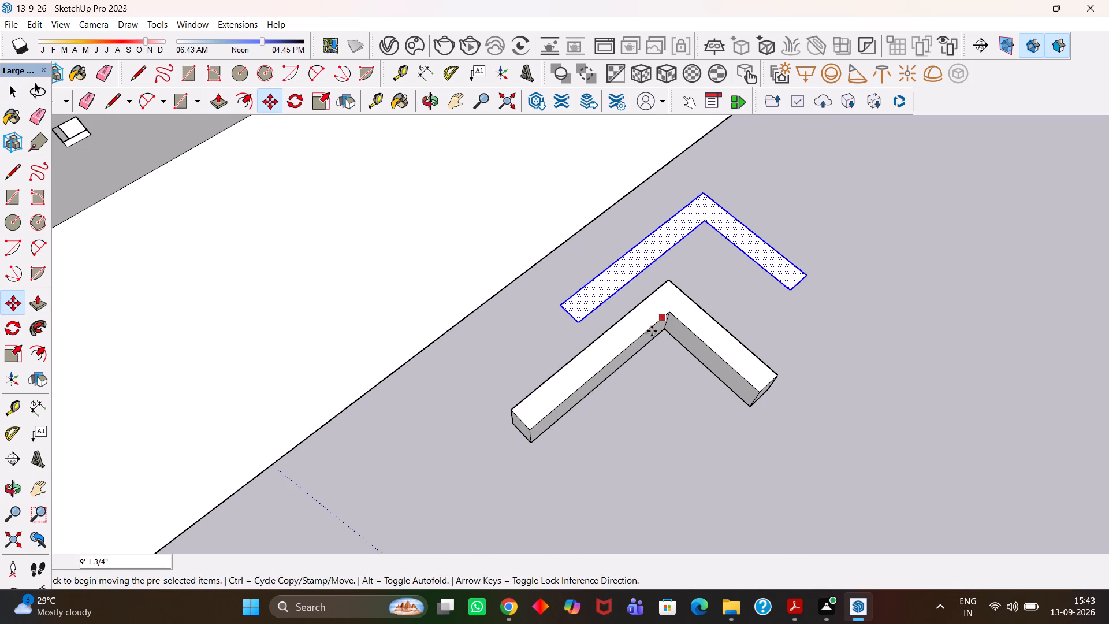
scroll(651, 332, up, 5)
key(space)
key(space)
Place a guide 2' from the end of the long arm's inner face and a second guide 2' further along.
middle_drag(617, 387, 553, 278)
middle_drag(614, 412, 544, 396)
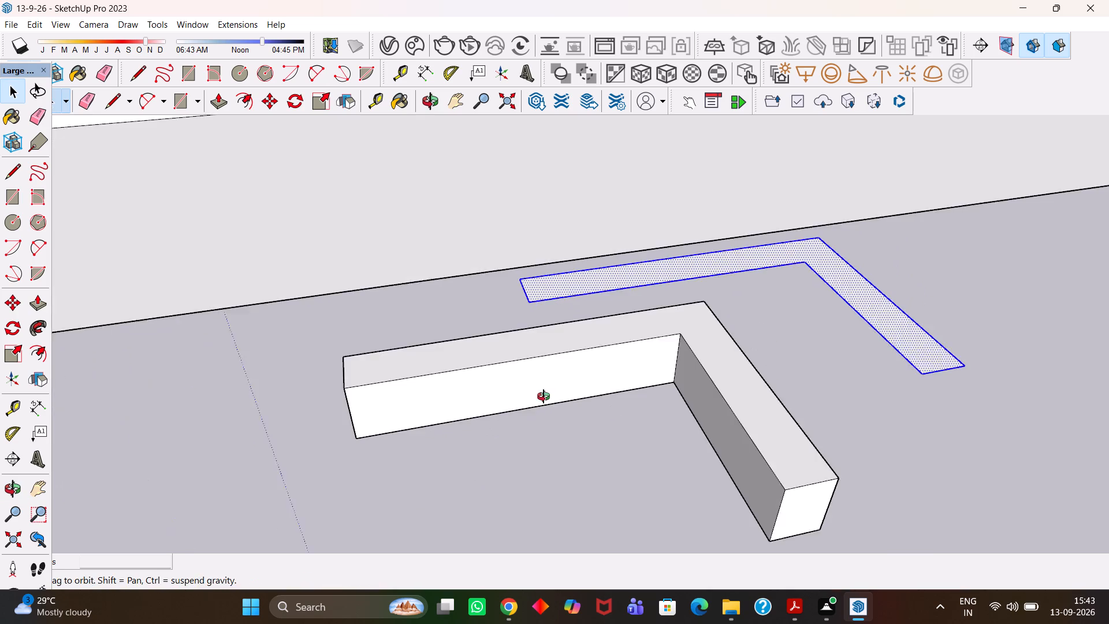
middle_drag(544, 396, 542, 395)
scroll(542, 395, up, 3)
key(h)
drag(471, 398, 545, 428)
middle_drag(551, 431, 521, 421)
key(t)
scroll(342, 443, up, 3)
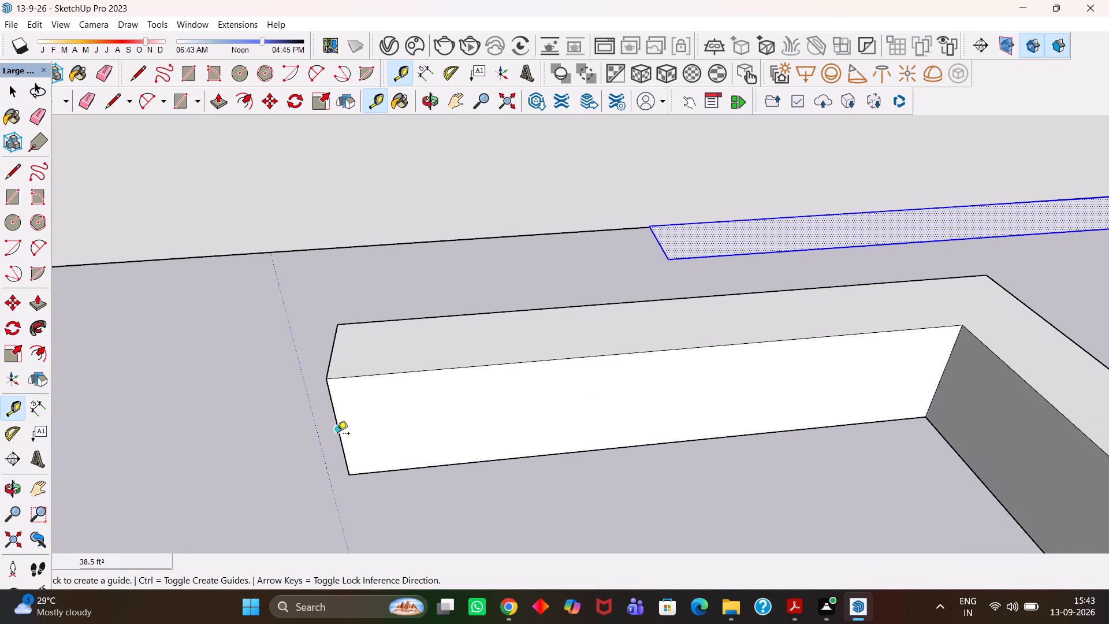
click(337, 434)
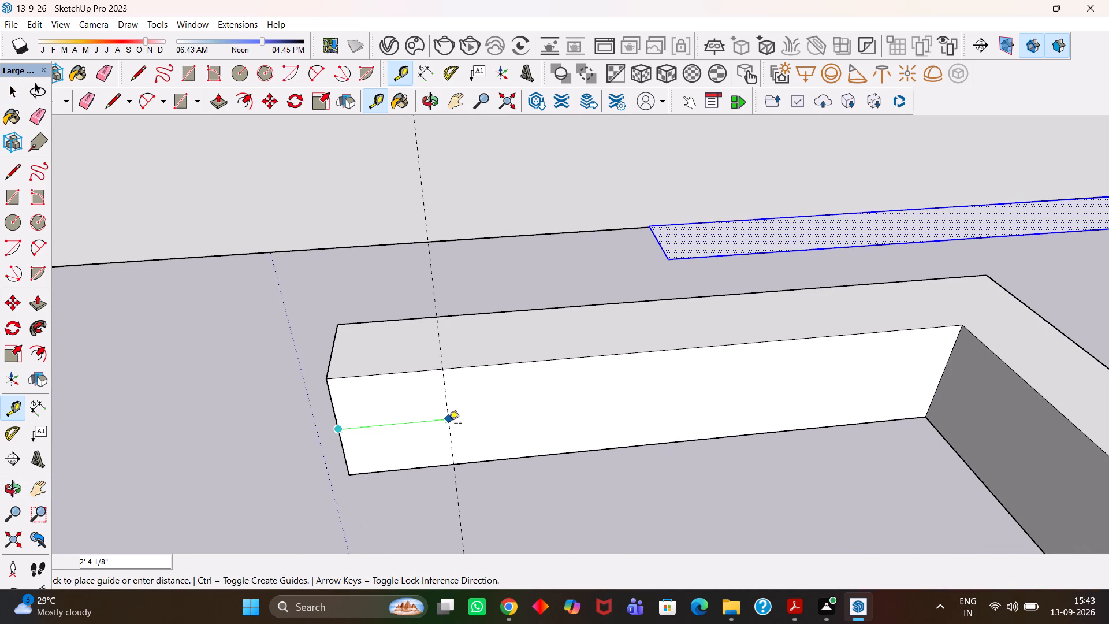
text(2')
key(Return)
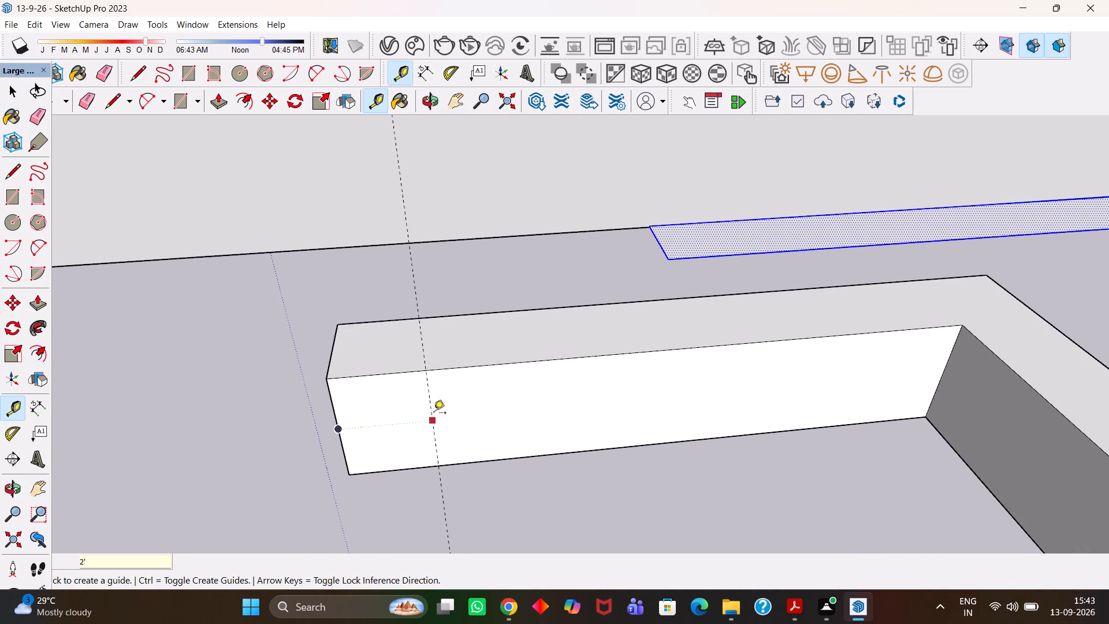
click(429, 411)
text(2')
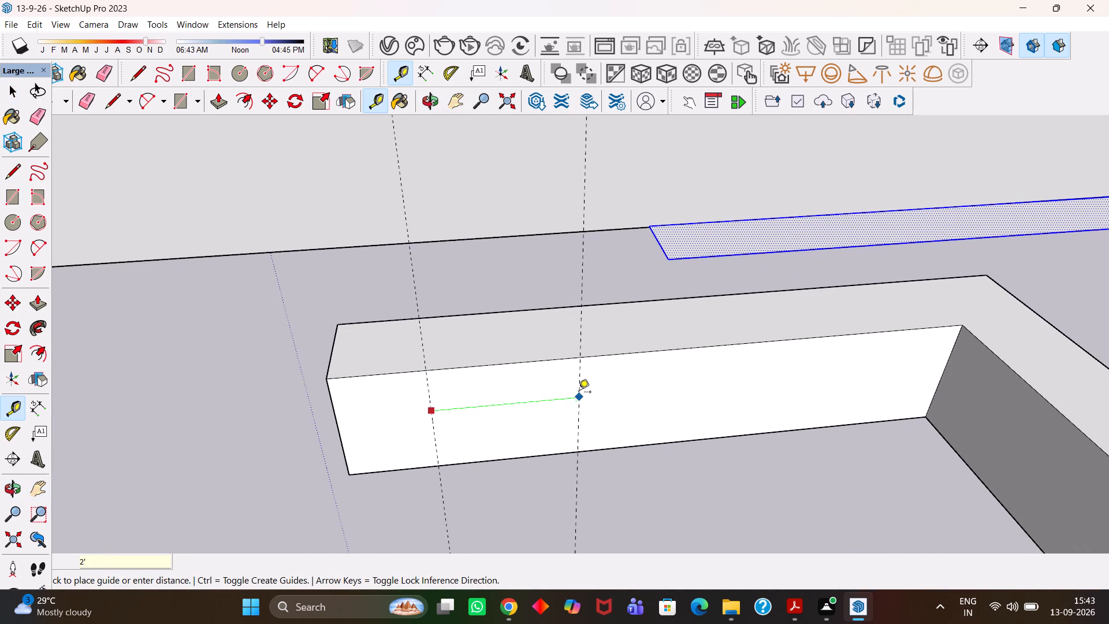
key(Return)
Continue the guides along the long arm's inner face at successive spacings of 3', 2' and 2'.
click(525, 383)
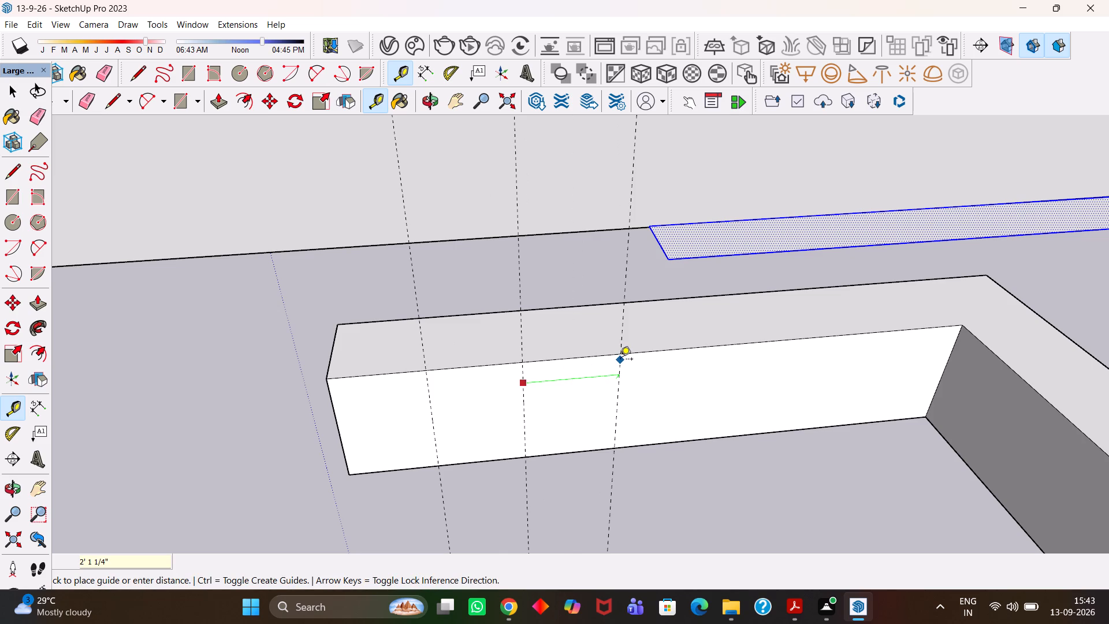
text(3')
key(Return)
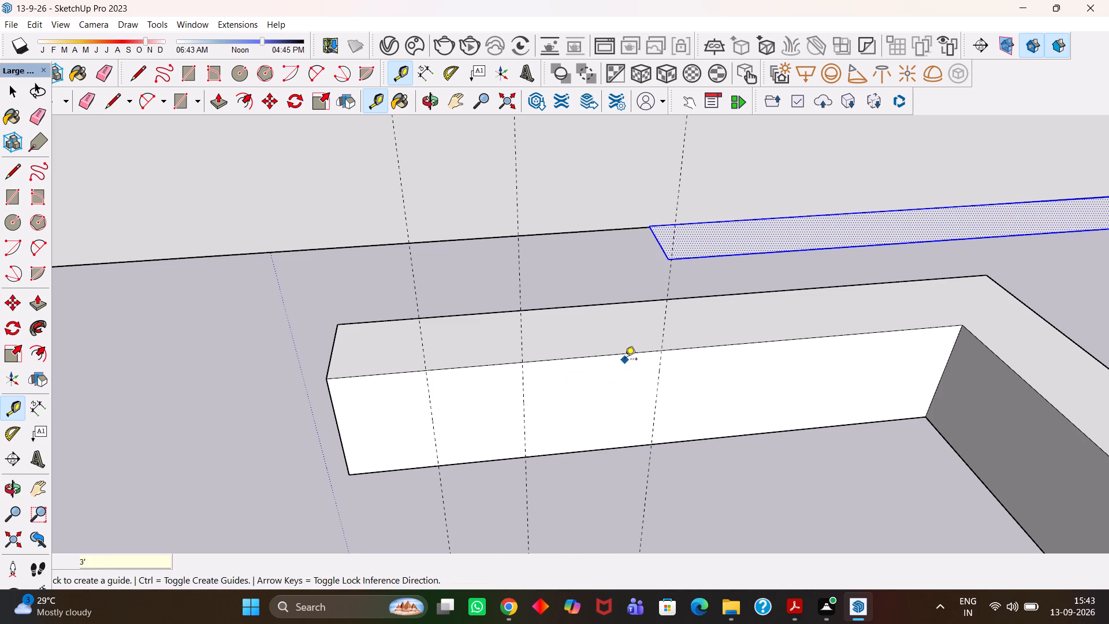
click(654, 410)
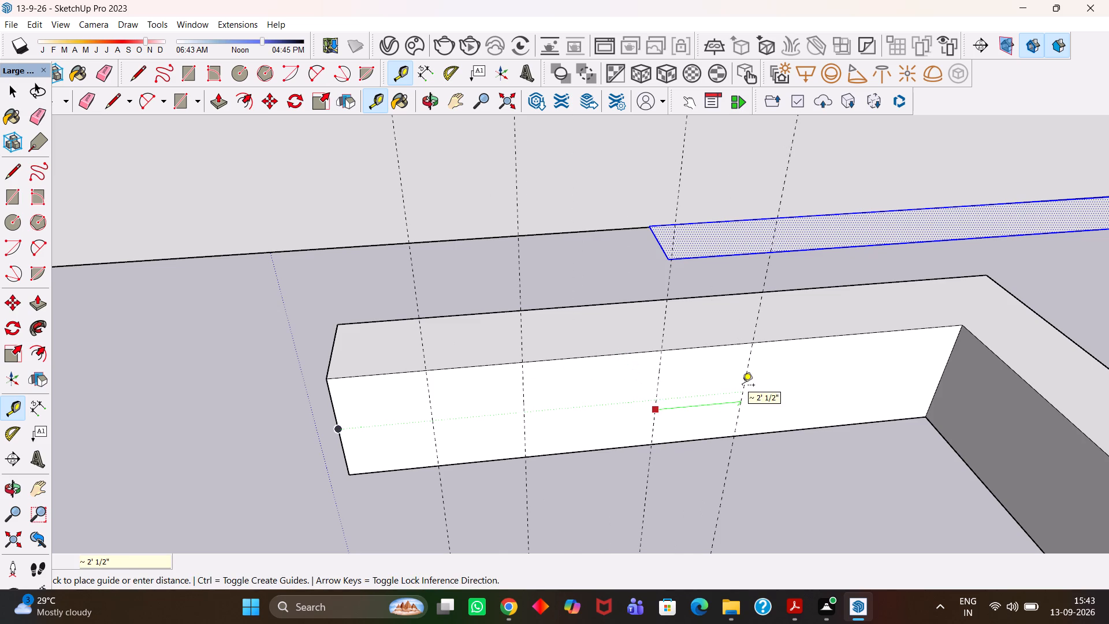
text(2')
key(Return)
click(742, 386)
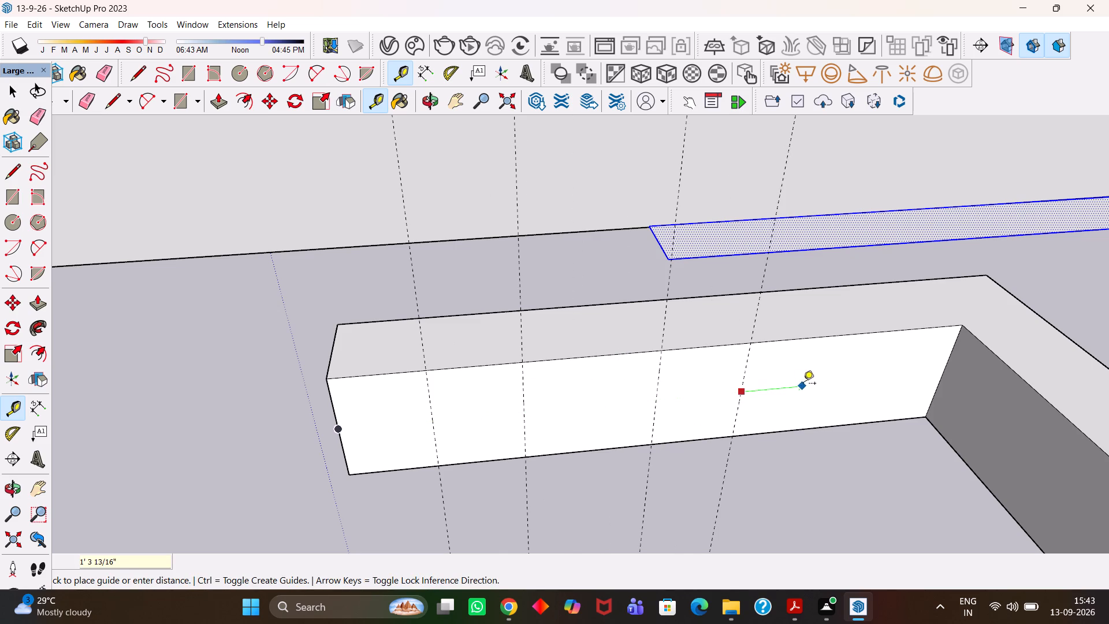
key(t)
click(749, 364)
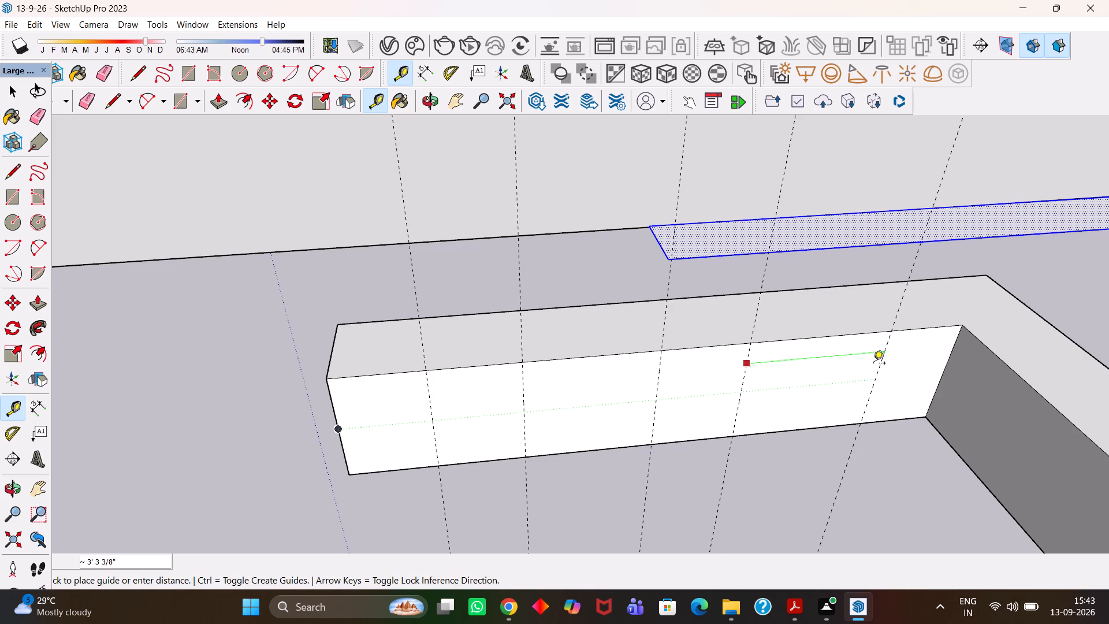
text(2')
key(Return)
Draw a 2' by 2' 9" rectangle on the long arm's inner face between the first two guides.
scroll(838, 360, up, 3)
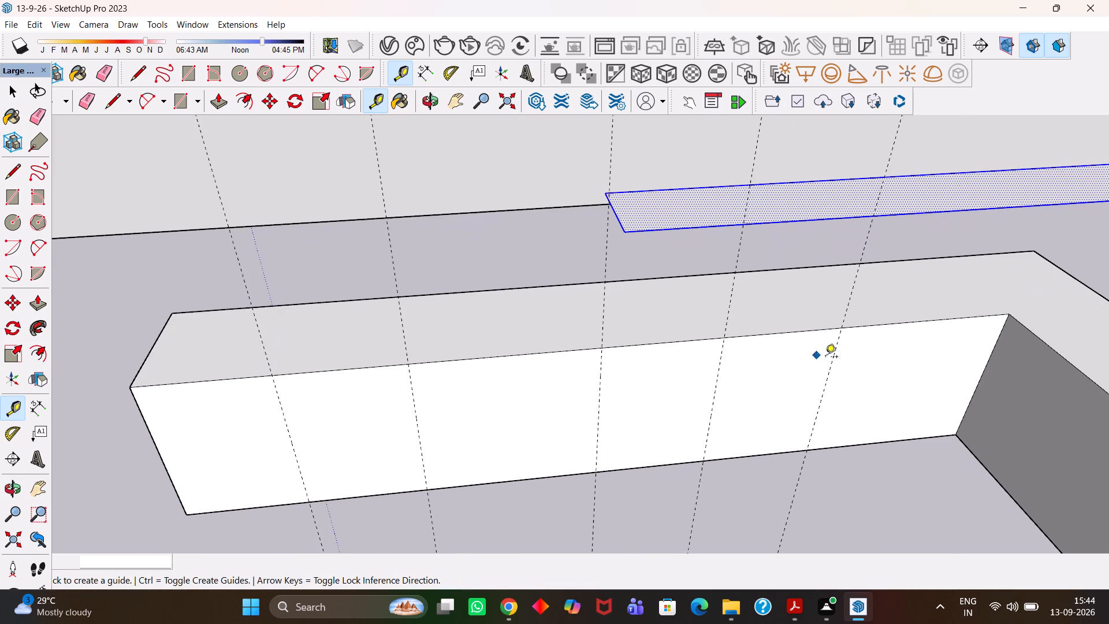
scroll(832, 362, down, 4)
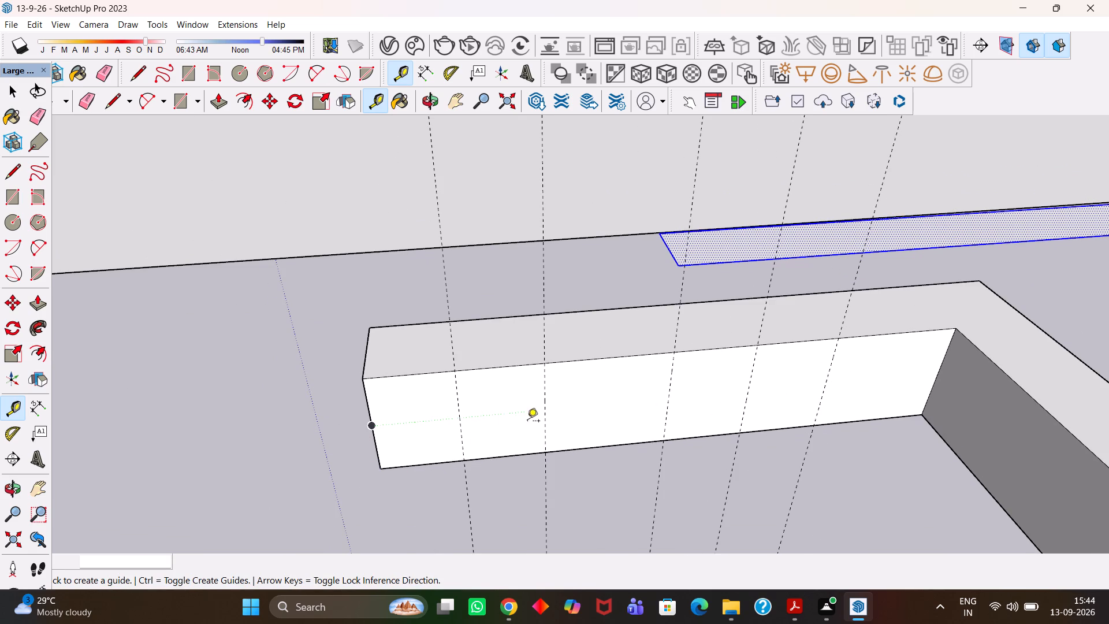
key(r)
scroll(529, 420, up, 1)
click(442, 365)
key(space)
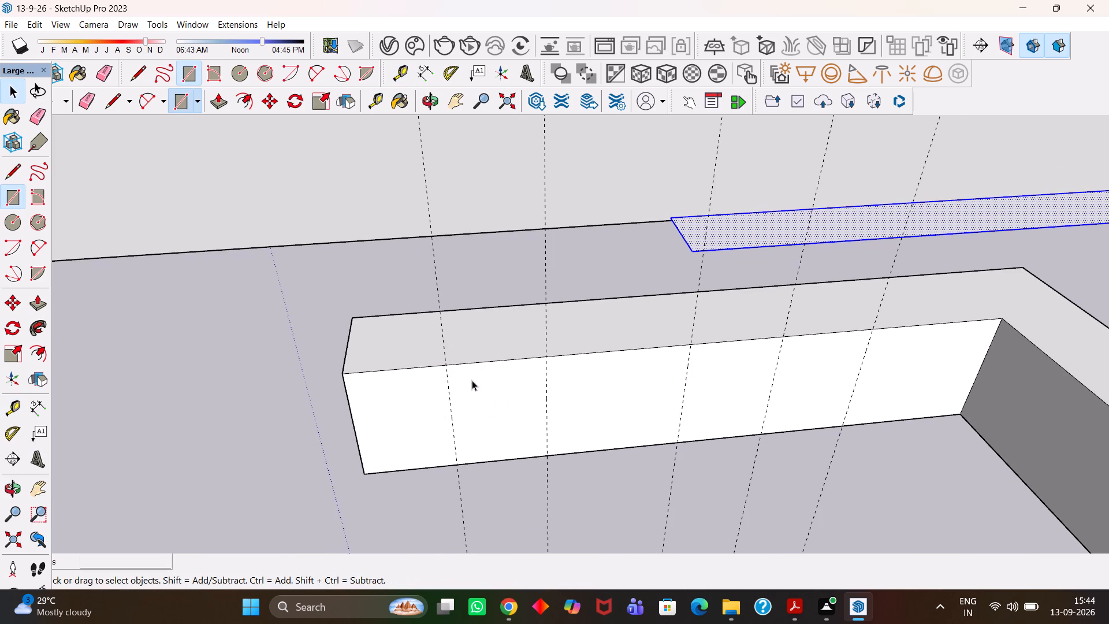
scroll(468, 386, up, 2)
key(r)
click(444, 359)
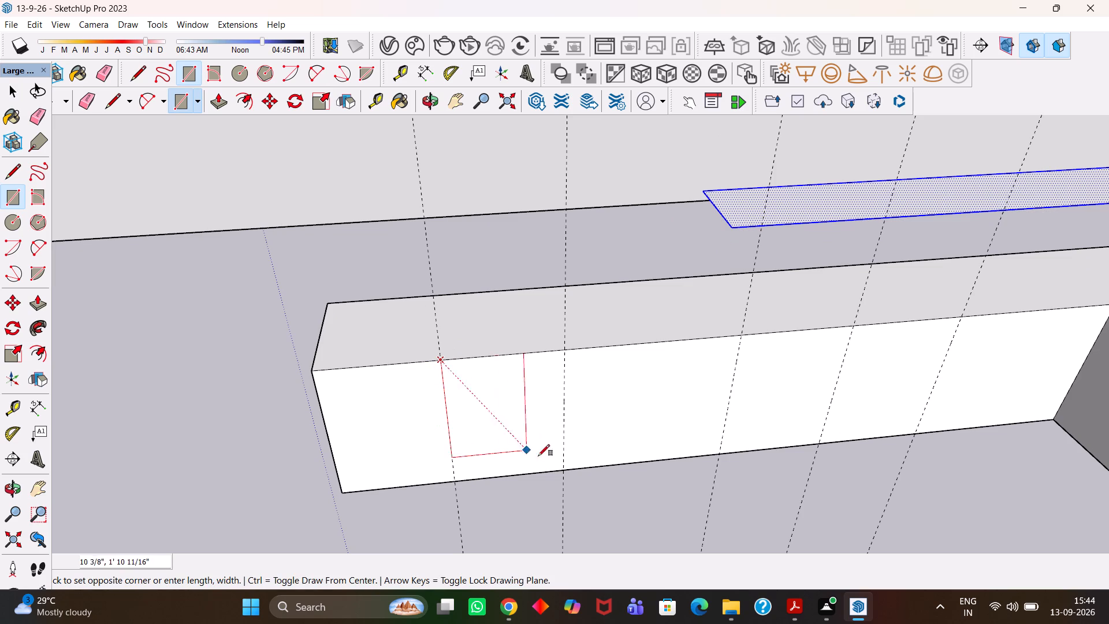
click(567, 470)
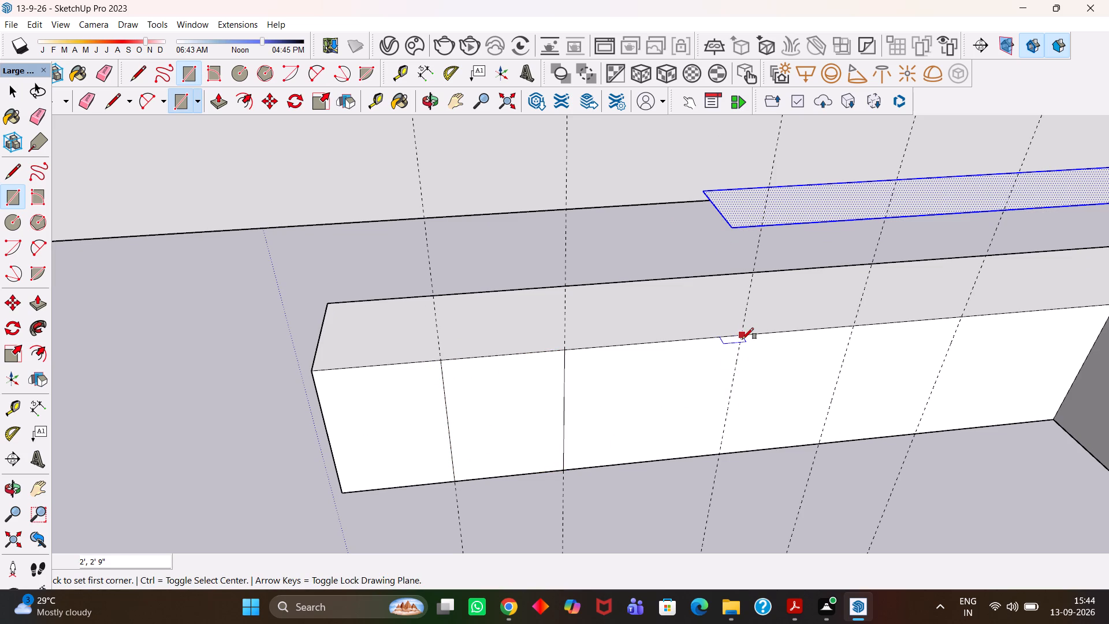
On the long arm's inner face, draw a rectangle about 2' by 2' 9" between the third and fourth guides and a vertical line along the fifth.
click(742, 339)
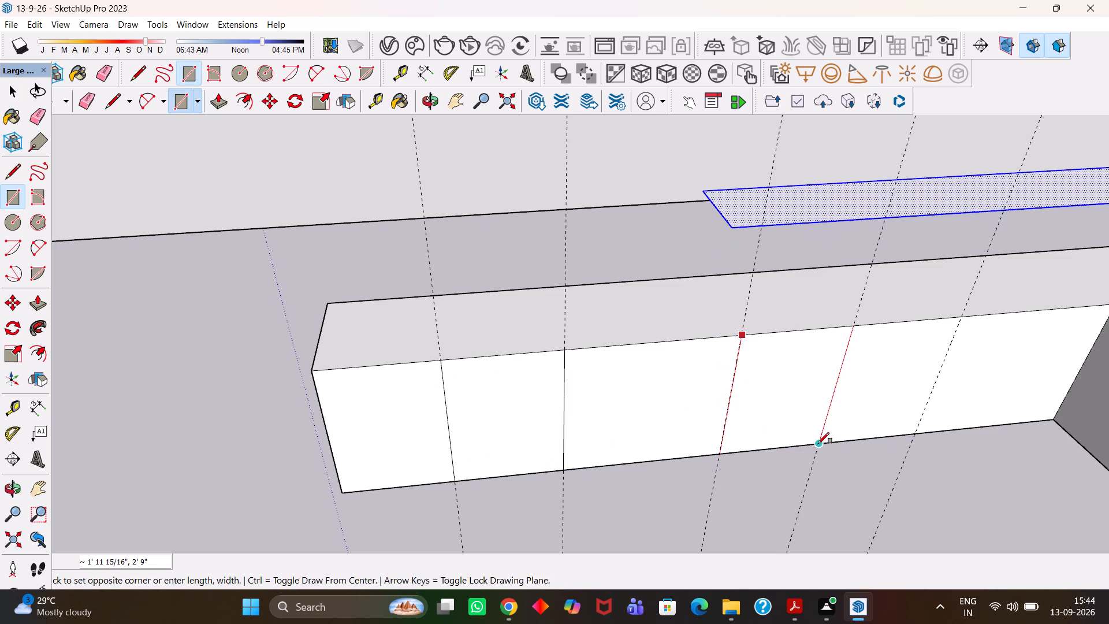
click(818, 444)
key(h)
drag(828, 411, 579, 418)
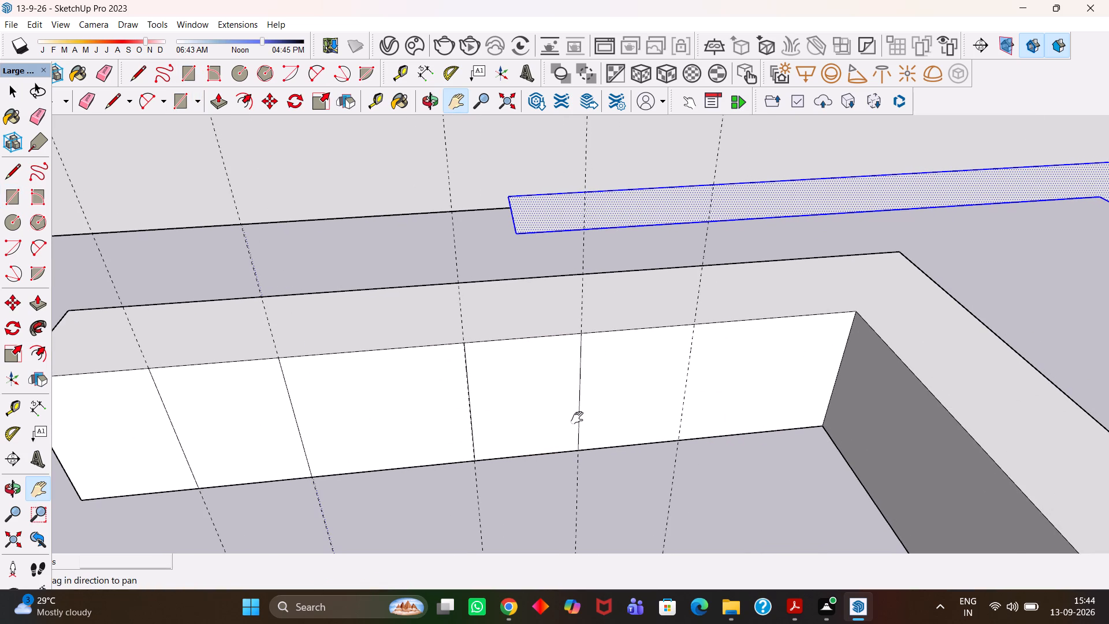
key(l)
scroll(600, 434, up, 2)
click(698, 440)
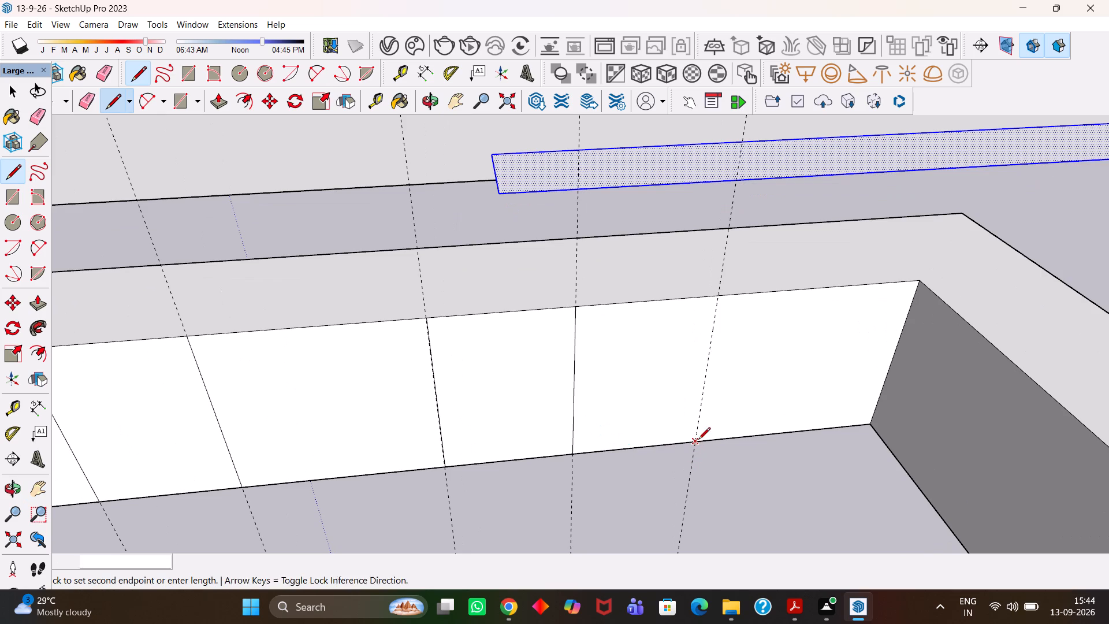
click(723, 294)
Place a guide 1' 6" past the last panel line toward the inner corner and draw a 2' 9" vertical line along it.
key(t)
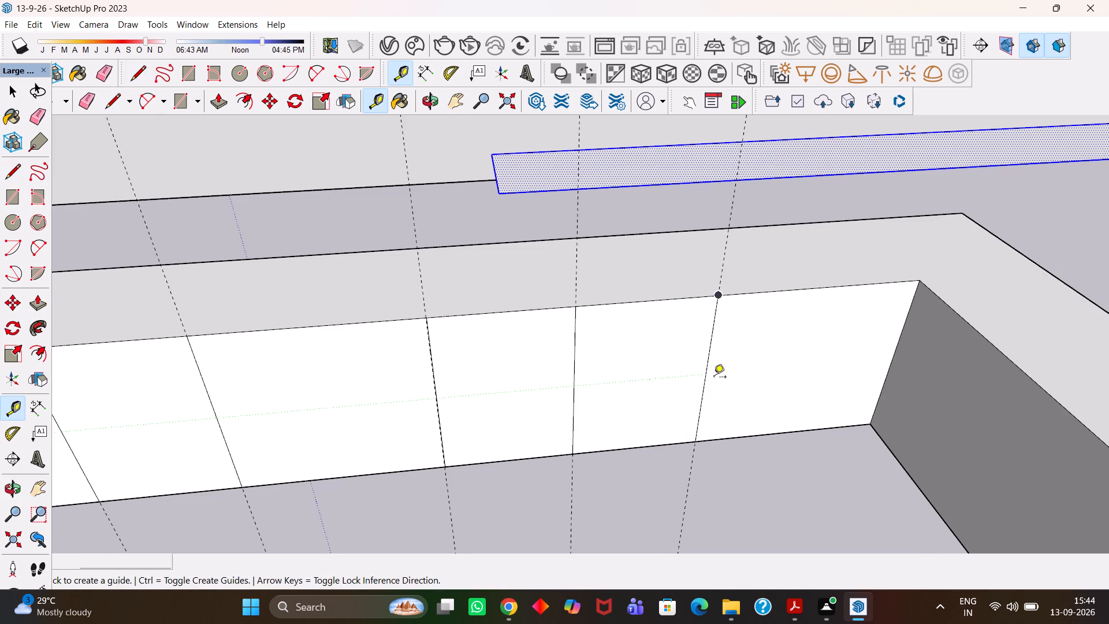
click(704, 380)
click(827, 288)
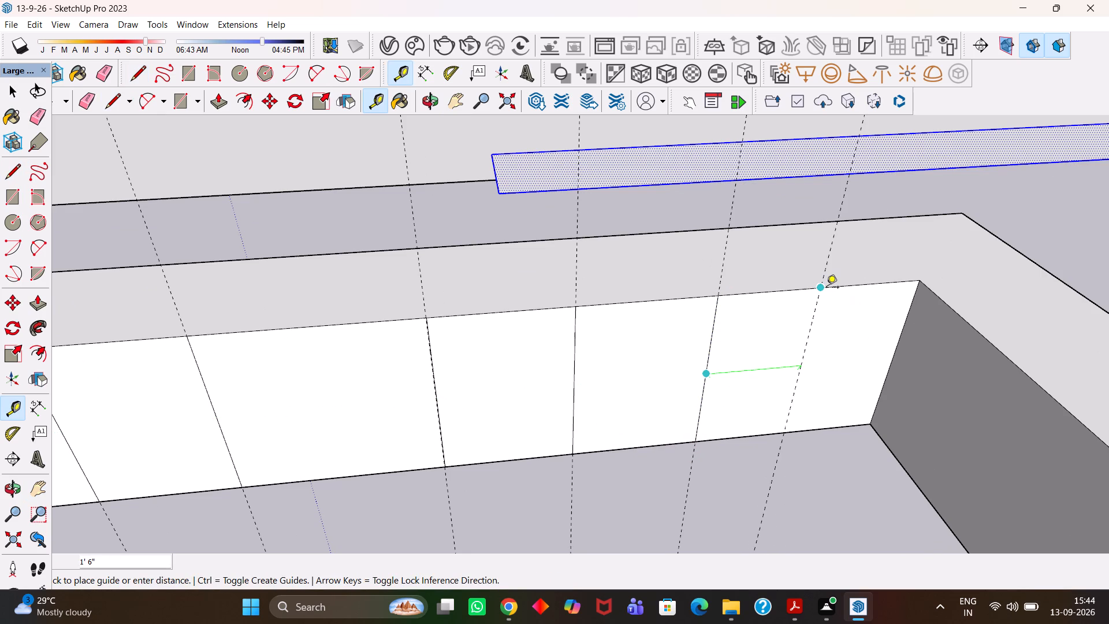
key(l)
click(821, 288)
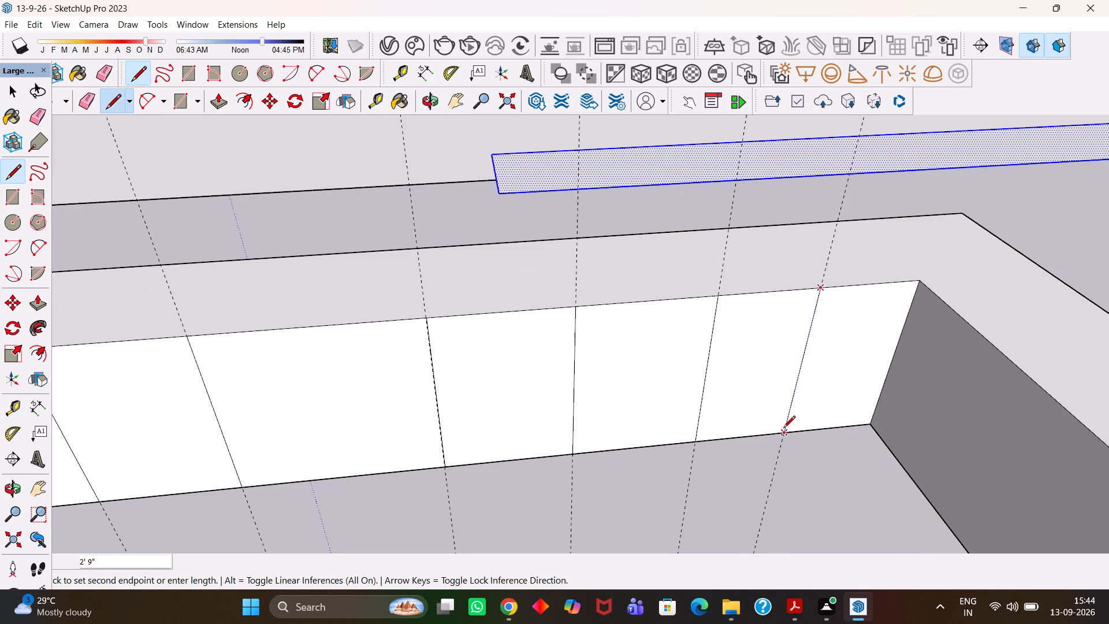
click(783, 429)
Place a horizontal guide 4" above the bottom edge of the long arm's inner face.
scroll(783, 429, down, 4)
scroll(434, 449, up, 2)
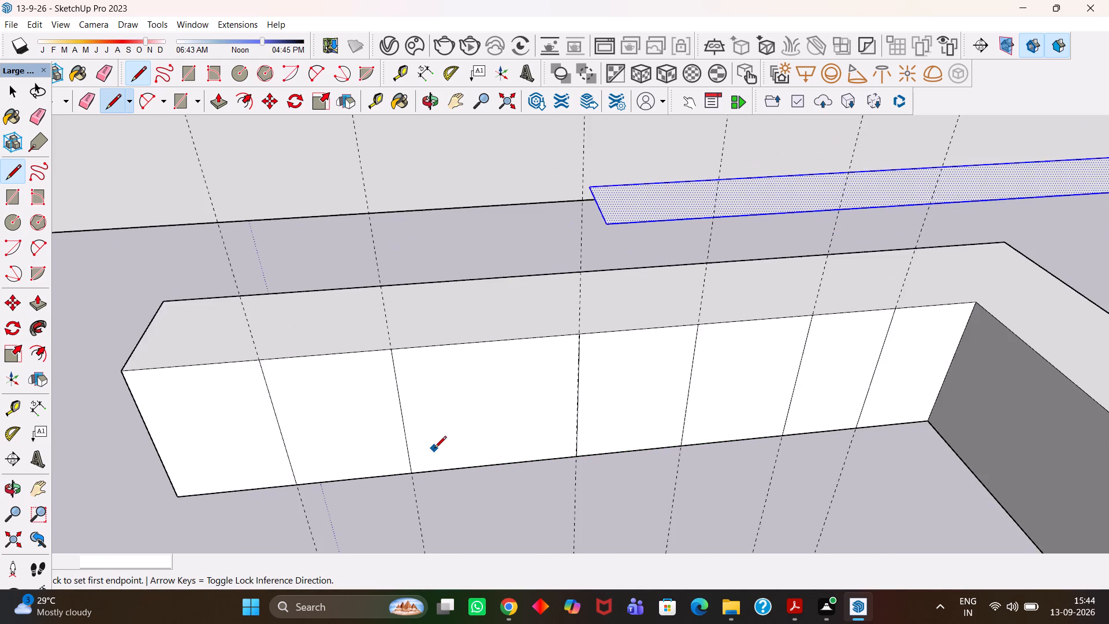
scroll(434, 449, up, 2)
key(t)
scroll(484, 481, up, 2)
click(499, 467)
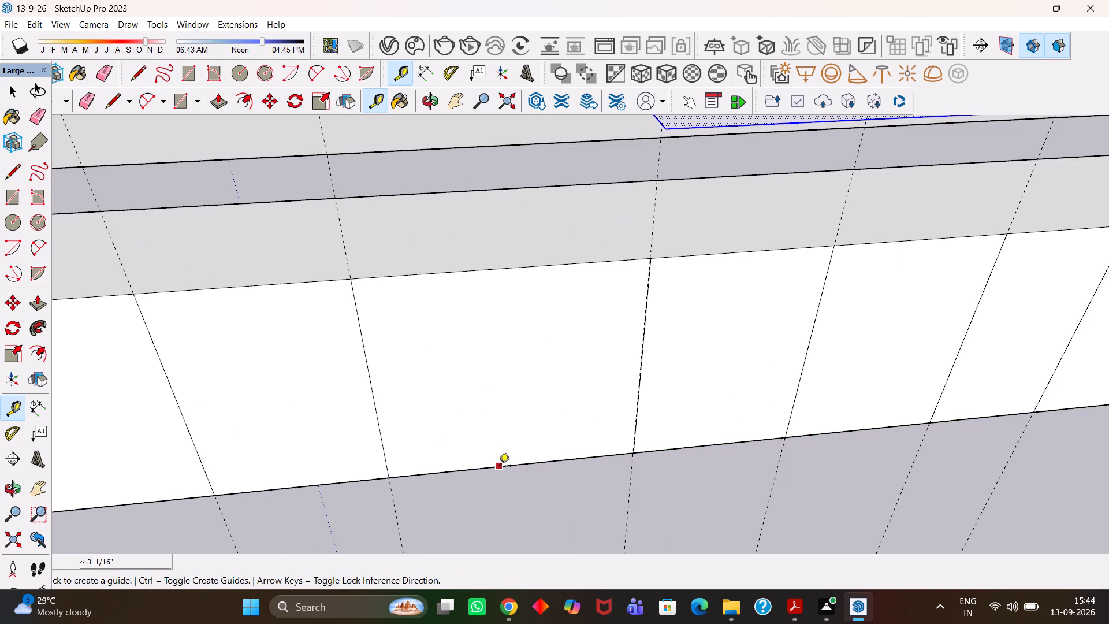
text(4")
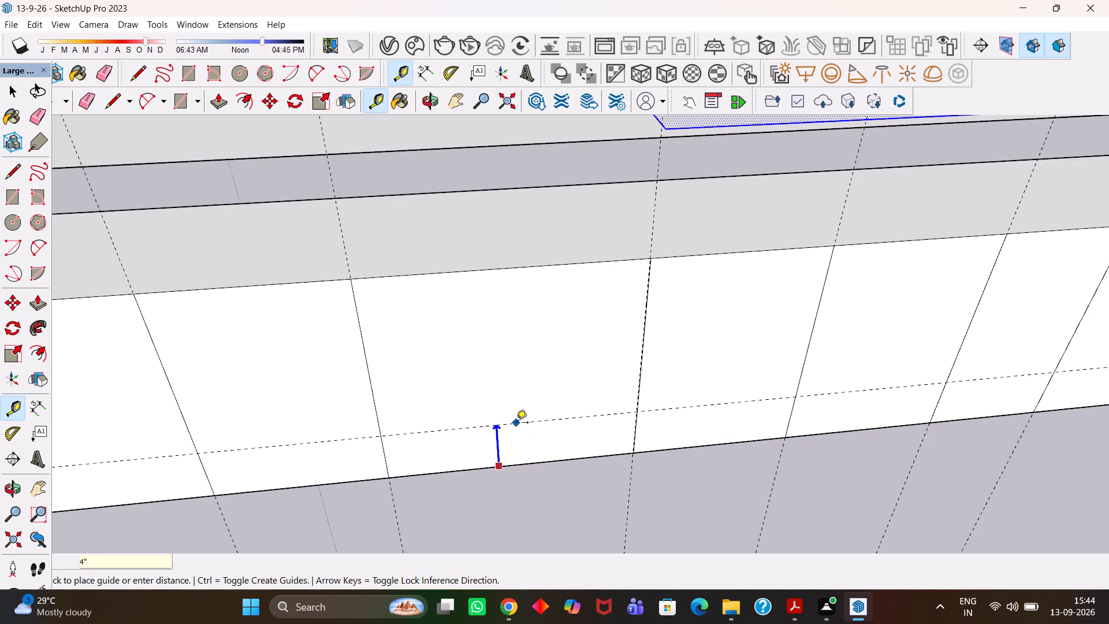
key(Return)
Draw a line along the 4" guide across the long arm's inner face, from its free end to the inner corner.
key(h)
scroll(512, 424, down, 8)
drag(288, 456, 405, 436)
scroll(390, 479, up, 1)
key(space)
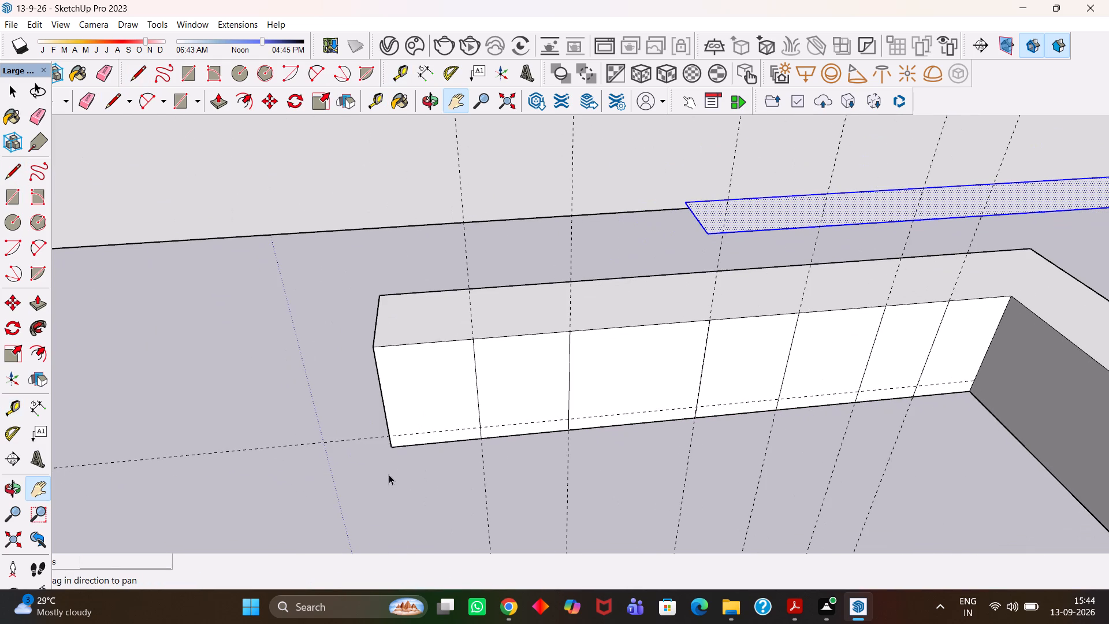
click(389, 447)
scroll(412, 439, up, 5)
key(r)
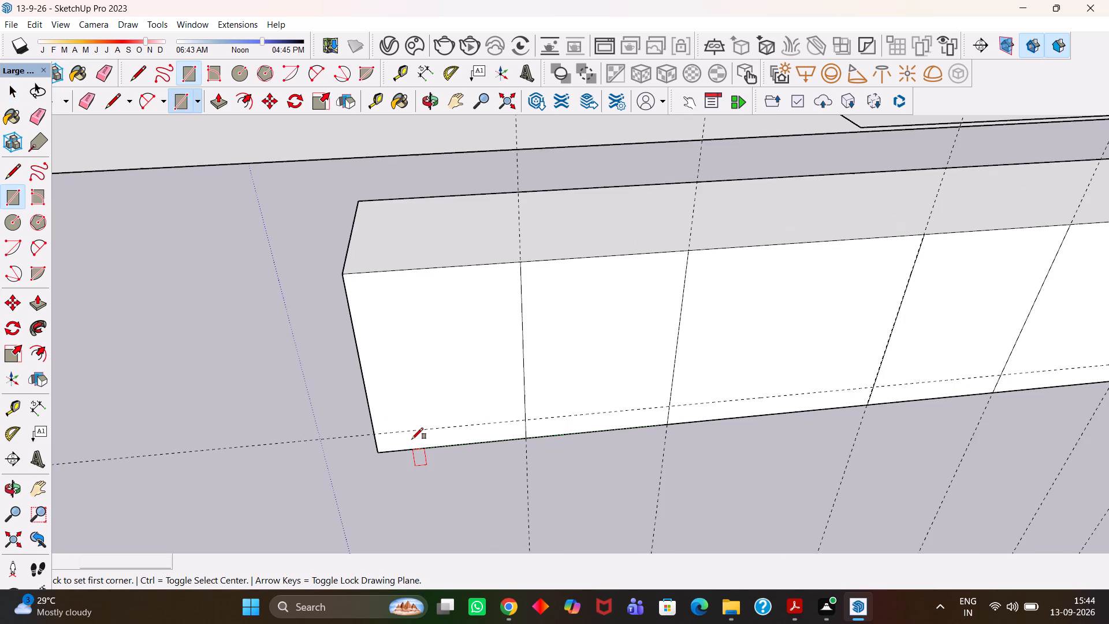
scroll(412, 439, up, 3)
key(l)
key(Return)
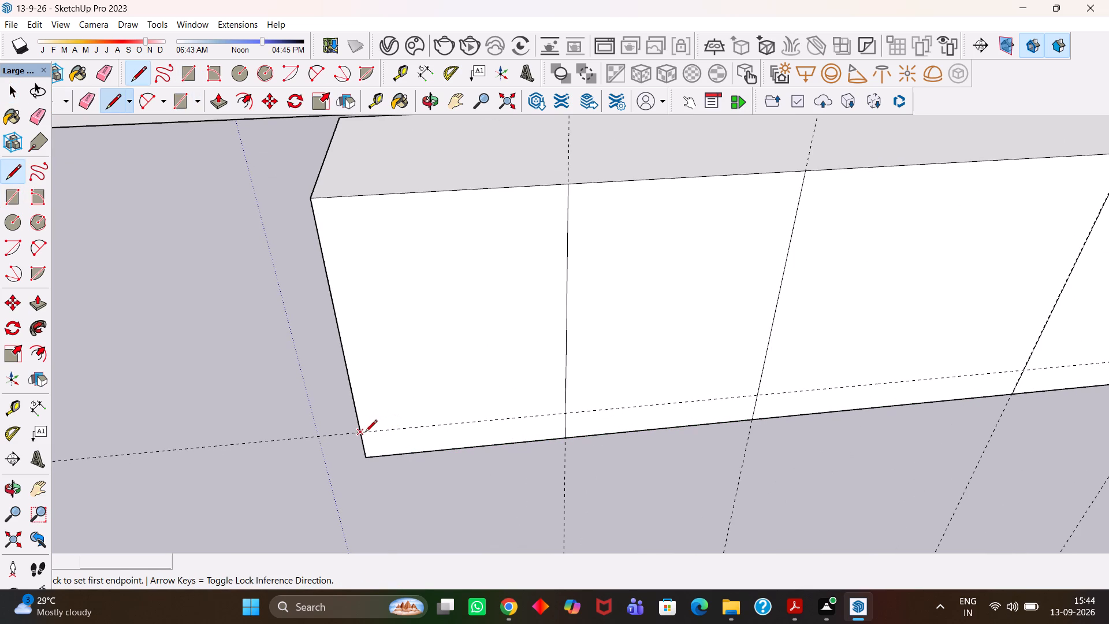
click(364, 434)
key(h)
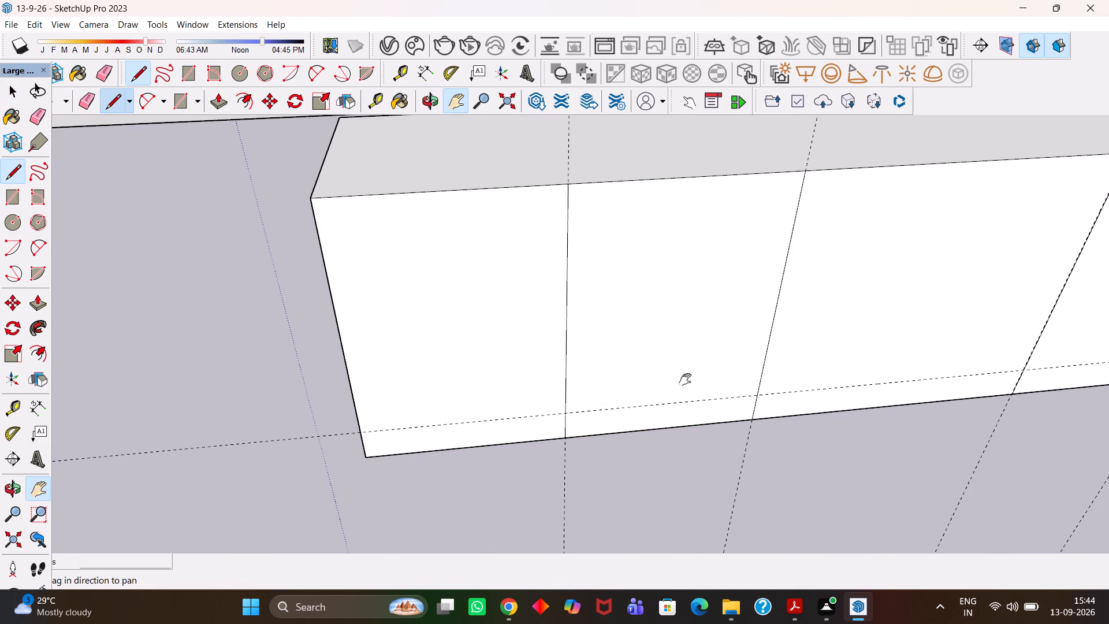
drag(842, 361, 169, 433)
drag(730, 414, 518, 443)
scroll(769, 425, up, 3)
key(Escape)
click(820, 400)
key(h)
scroll(745, 350, down, 11)
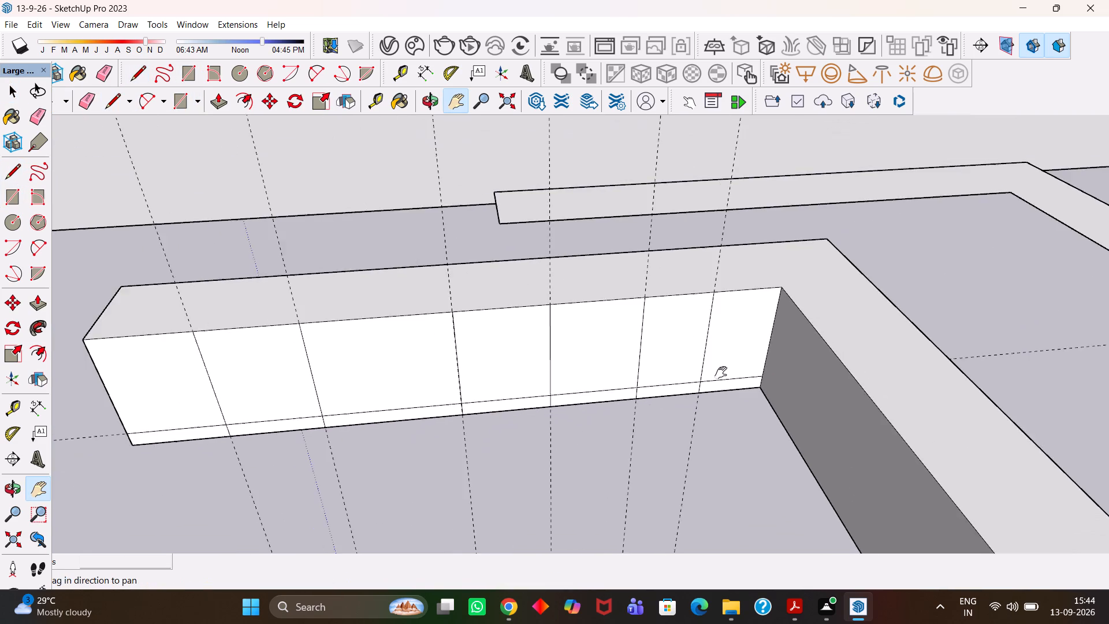
Place a guide 4" above the bottom edge of the short arm's inner face.
middle_drag(690, 390, 801, 412)
key(h)
drag(888, 435, 604, 338)
middle_drag(612, 359, 653, 363)
key(t)
scroll(629, 363, up, 2)
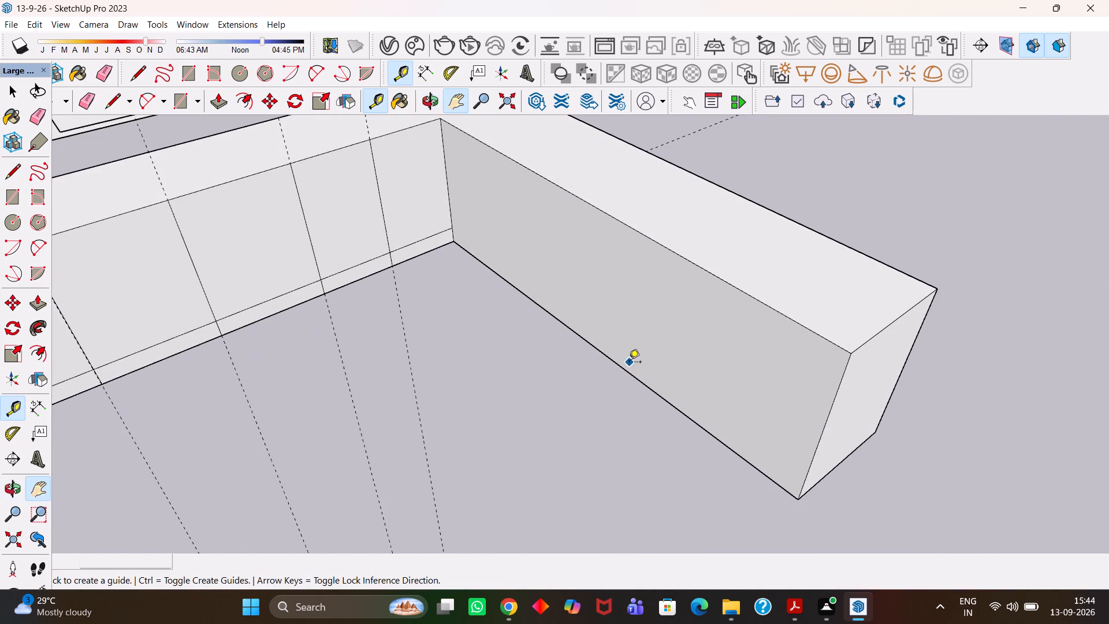
click(617, 366)
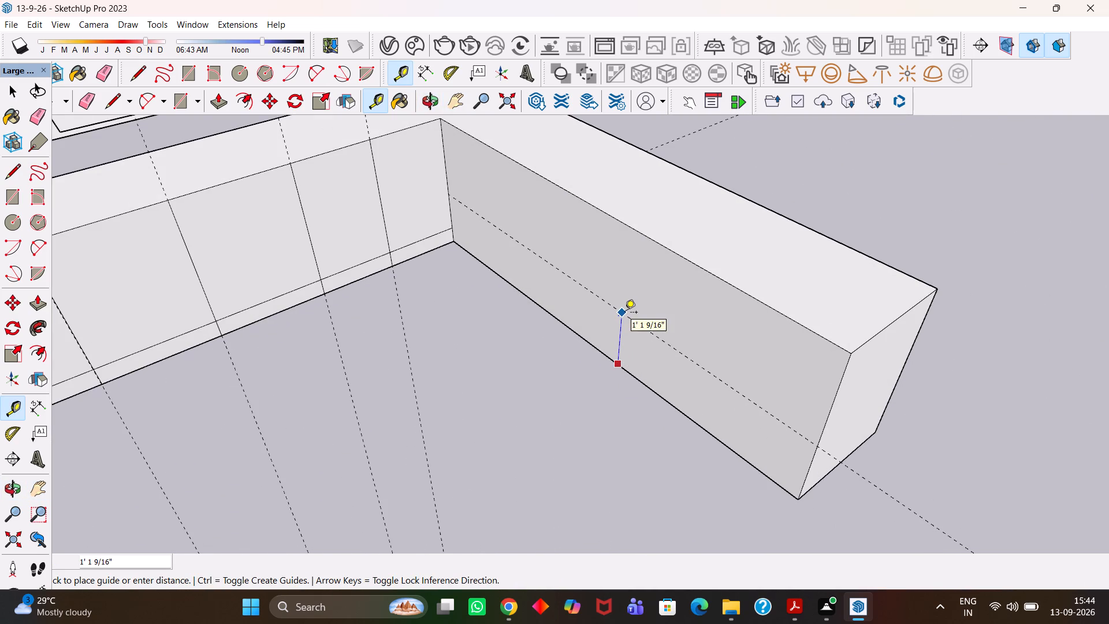
text(4")
key(Return)
key(space)
click(624, 311)
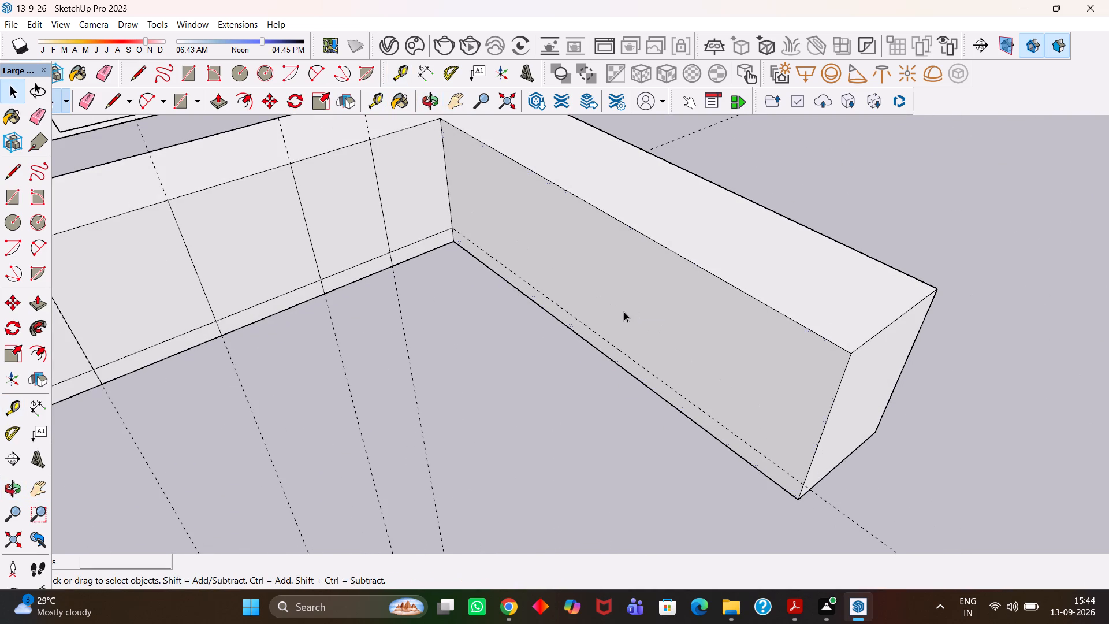
triple_click(624, 311)
click(924, 174)
Copy the bottom edge of the short arm's inner face up onto the 4" guide.
scroll(645, 433, up, 2)
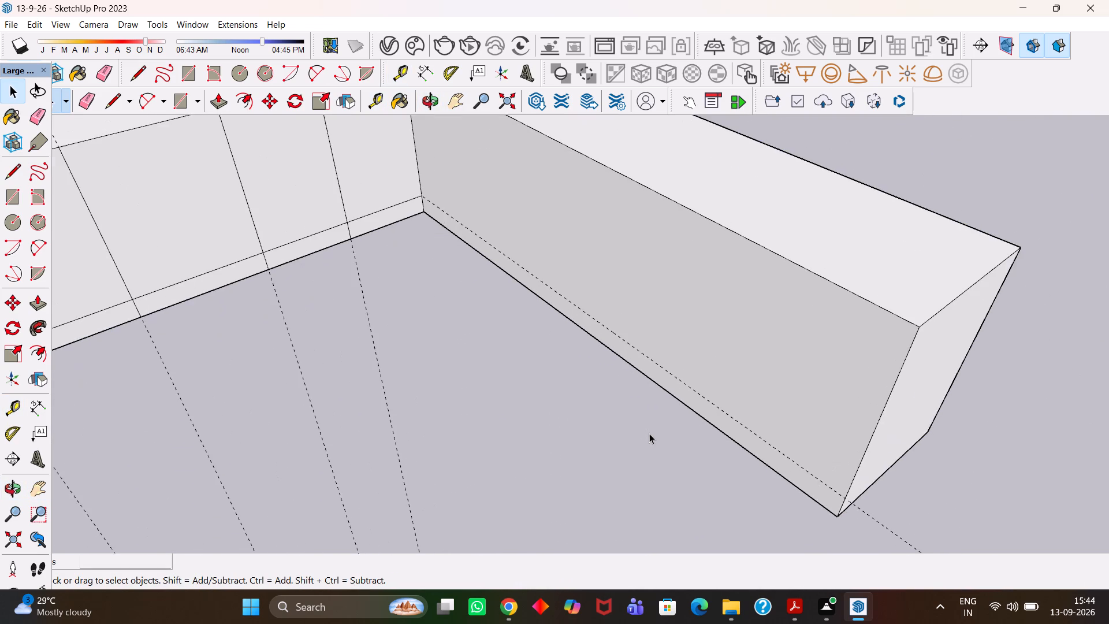
scroll(652, 433, down, 3)
scroll(743, 468, up, 2)
key(space)
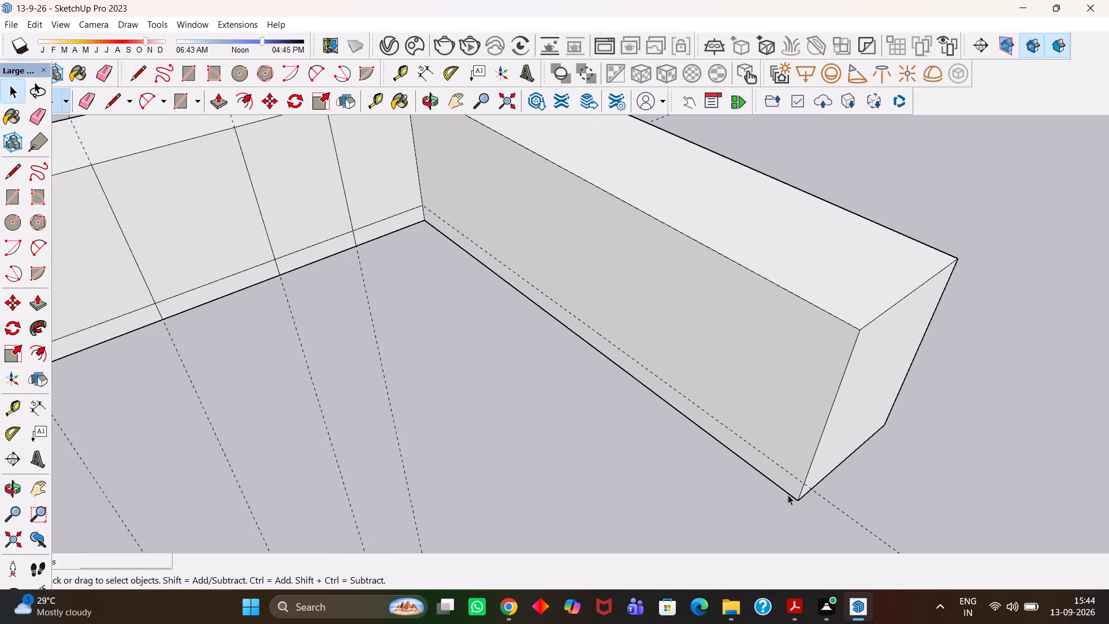
click(788, 495)
scroll(790, 500, up, 3)
key(m)
click(802, 504)
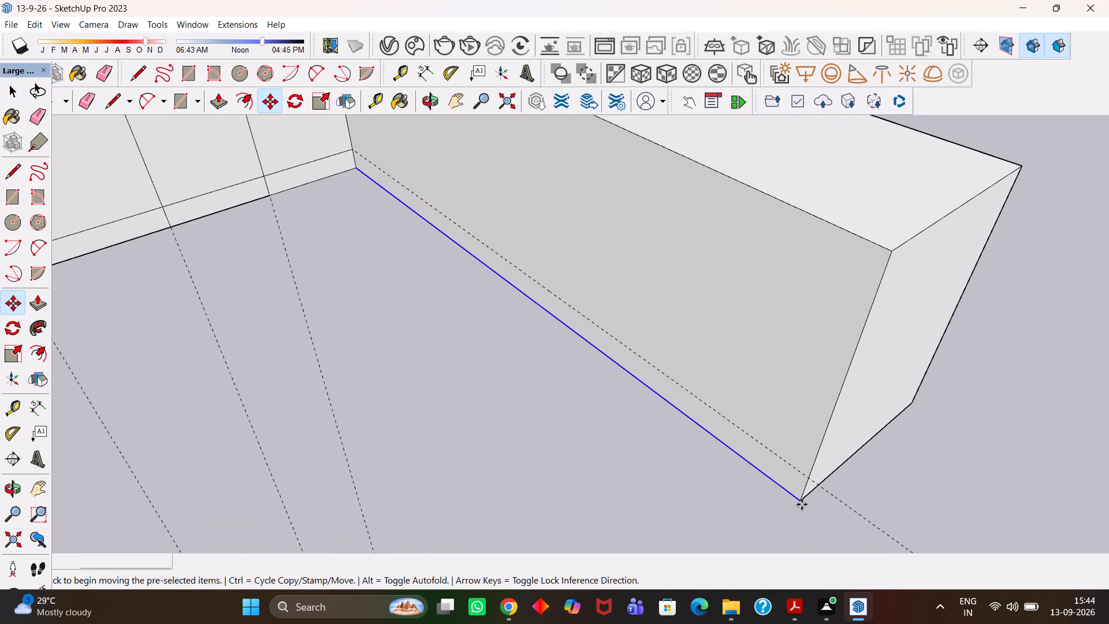
click(801, 476)
scroll(799, 479, down, 4)
key(space)
scroll(796, 485, down, 4)
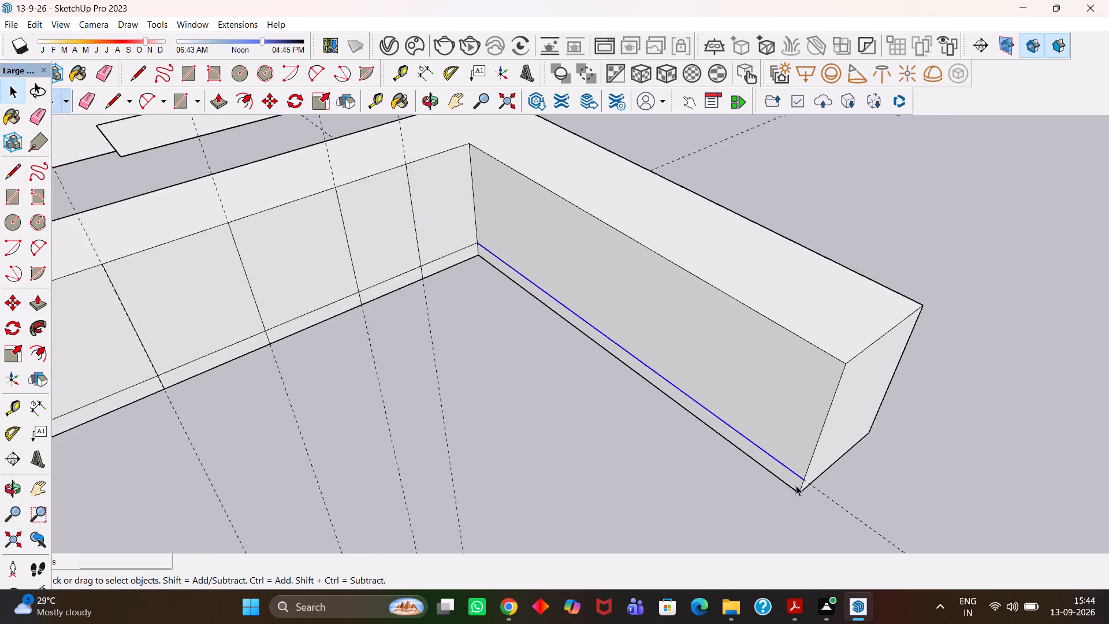
scroll(796, 485, down, 3)
Erase the guide running along the short arm's inner face.
key(h)
scroll(825, 499, up, 3)
key(e)
drag(874, 509, 825, 526)
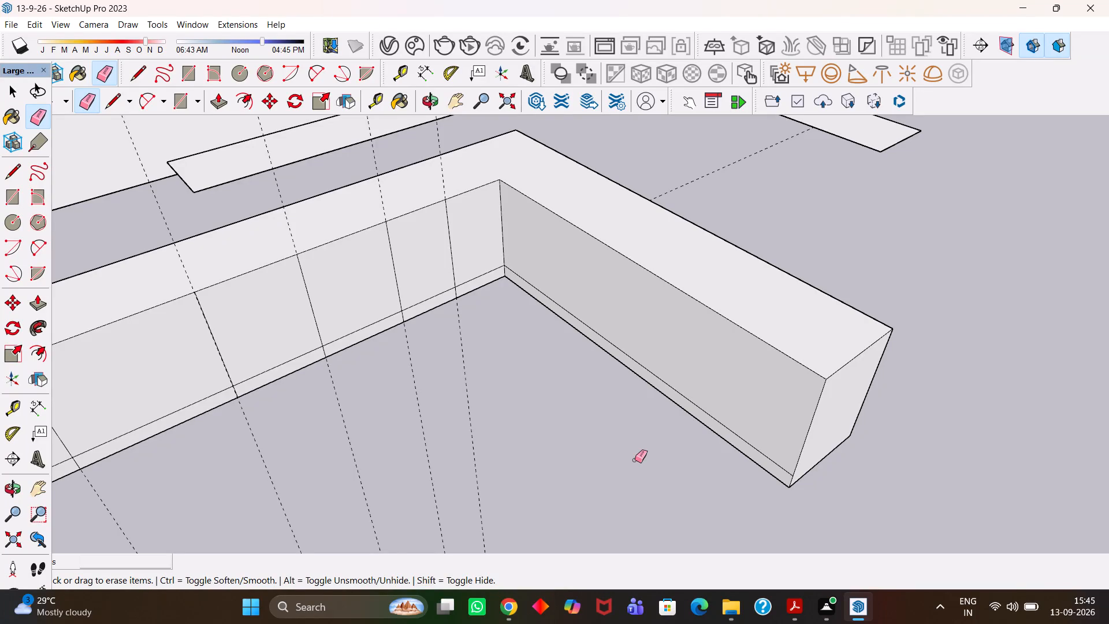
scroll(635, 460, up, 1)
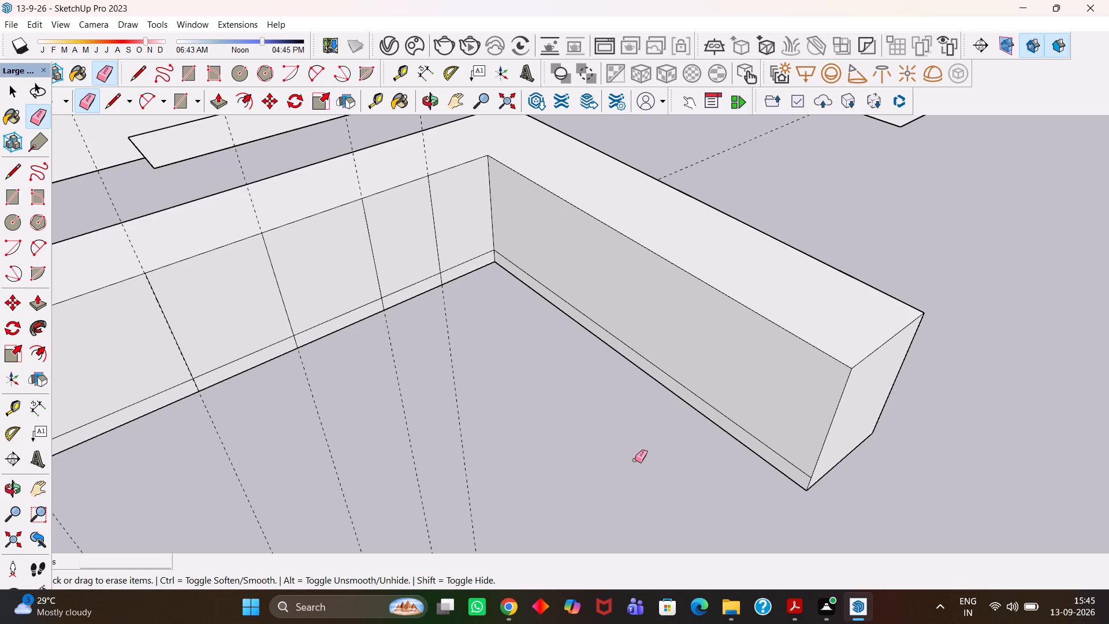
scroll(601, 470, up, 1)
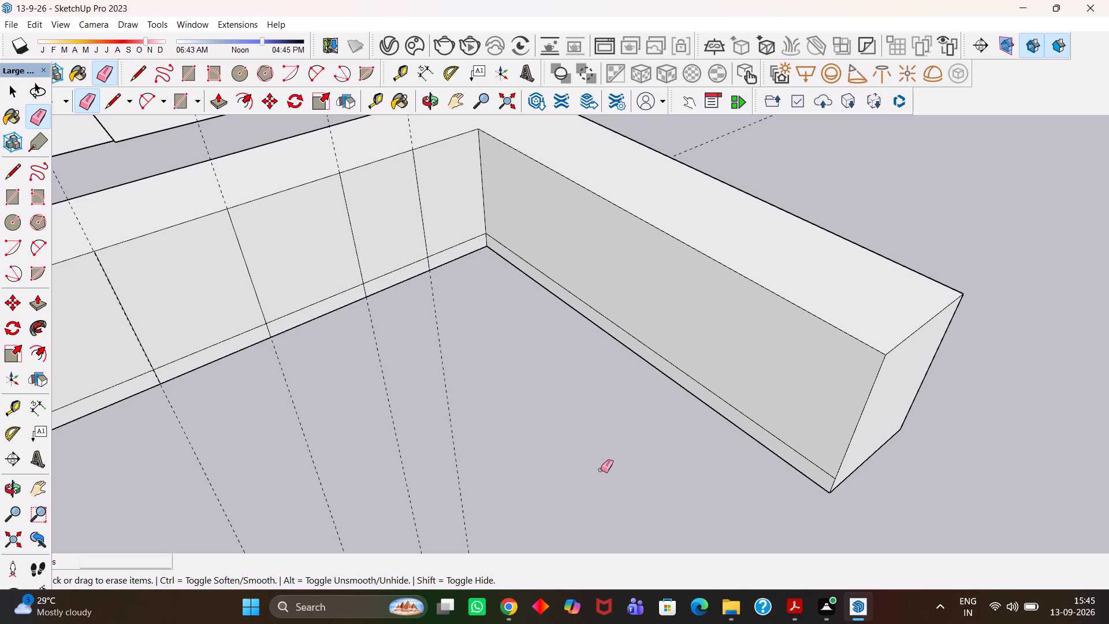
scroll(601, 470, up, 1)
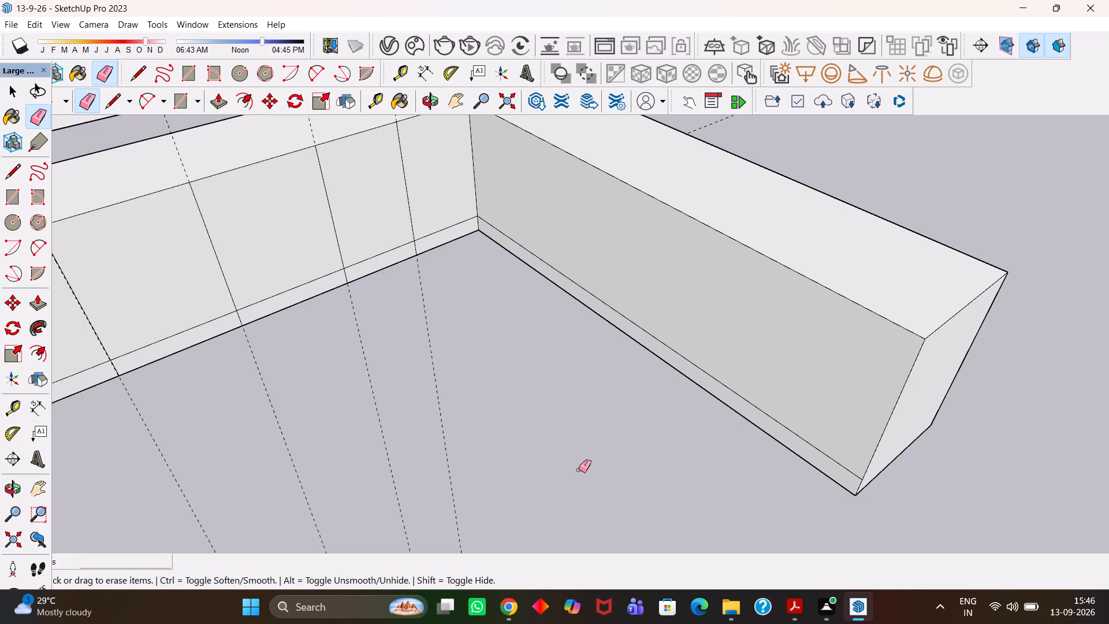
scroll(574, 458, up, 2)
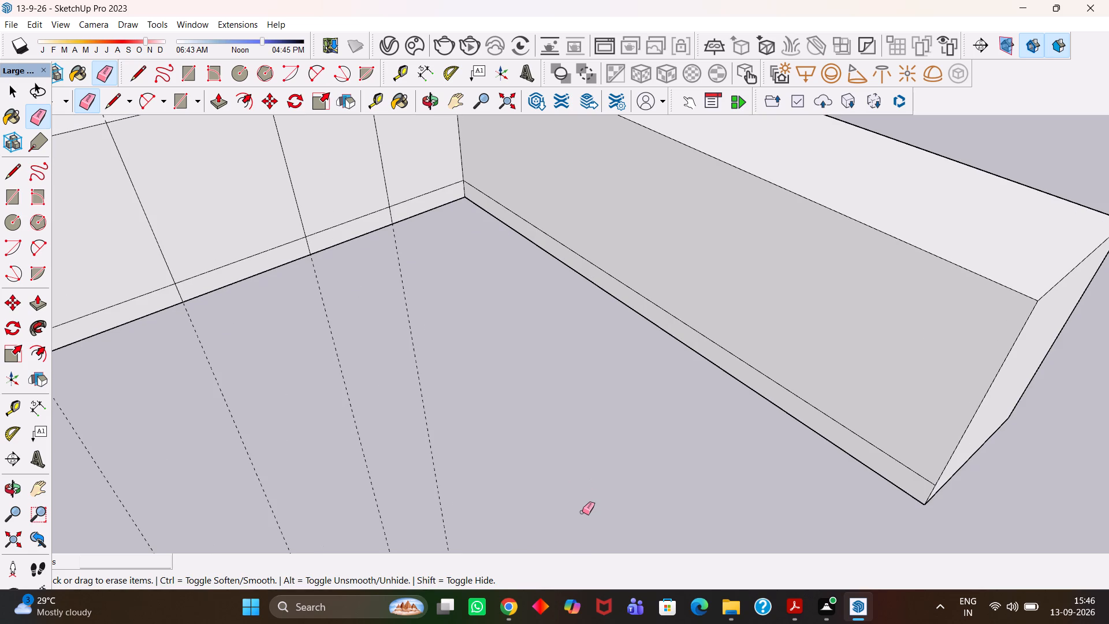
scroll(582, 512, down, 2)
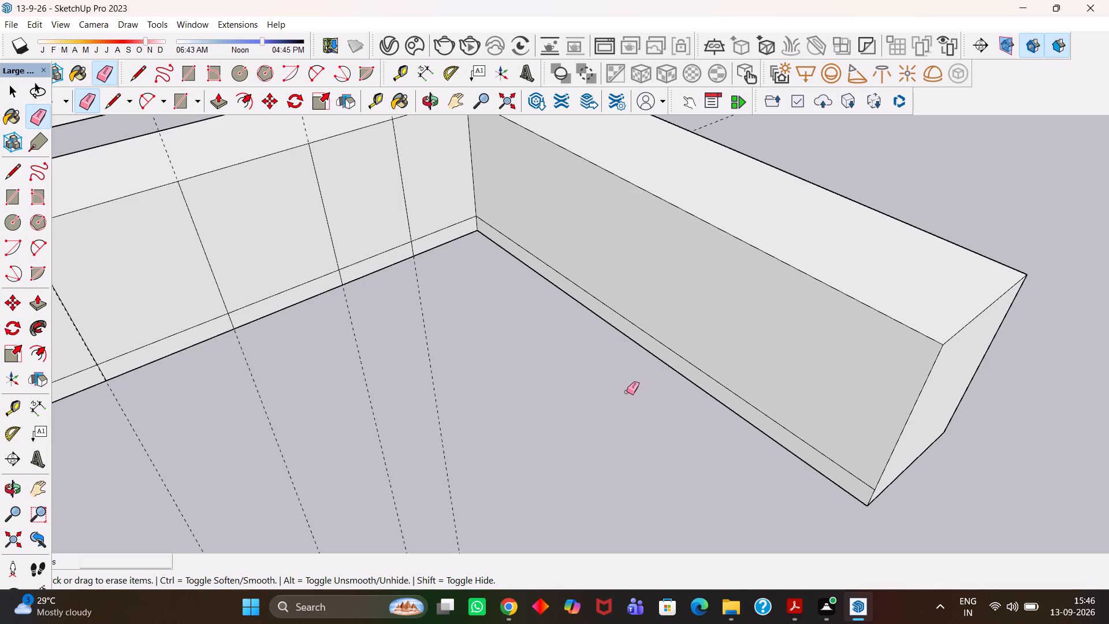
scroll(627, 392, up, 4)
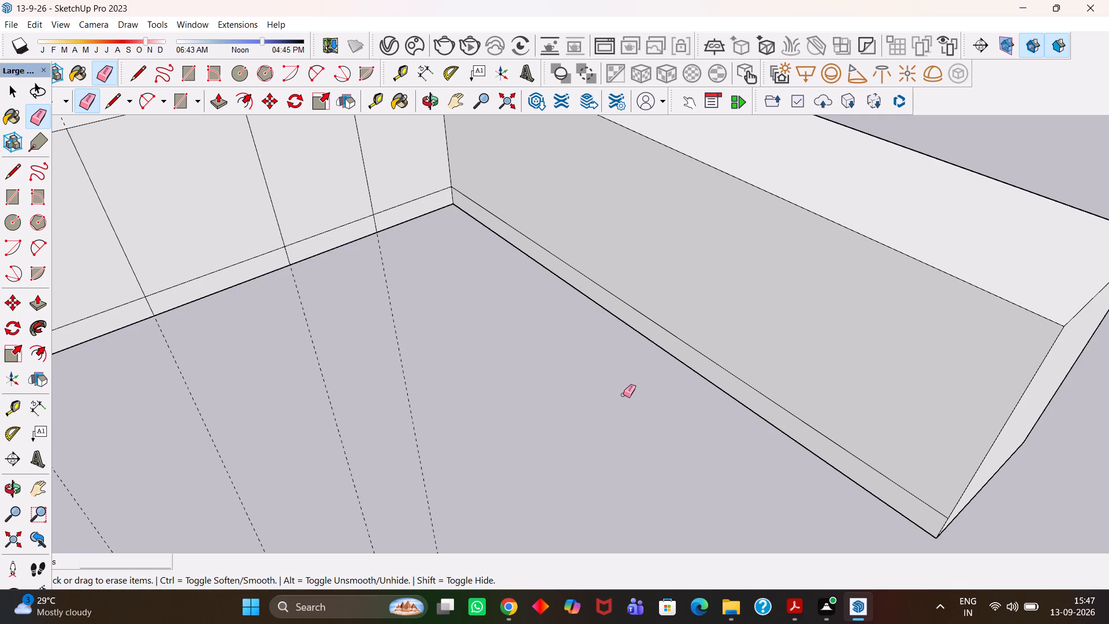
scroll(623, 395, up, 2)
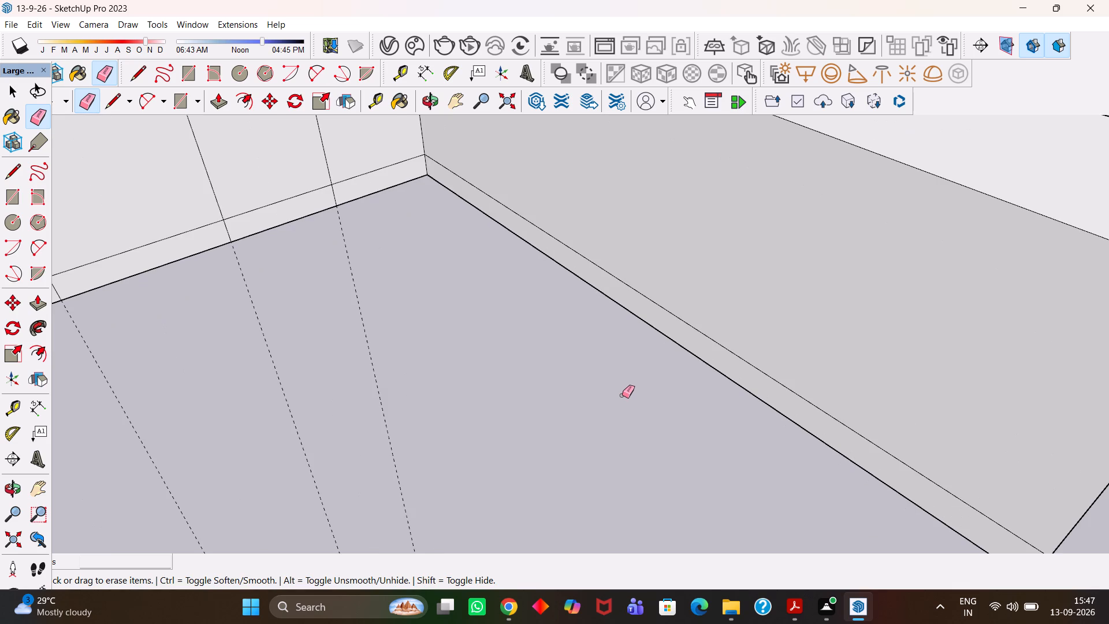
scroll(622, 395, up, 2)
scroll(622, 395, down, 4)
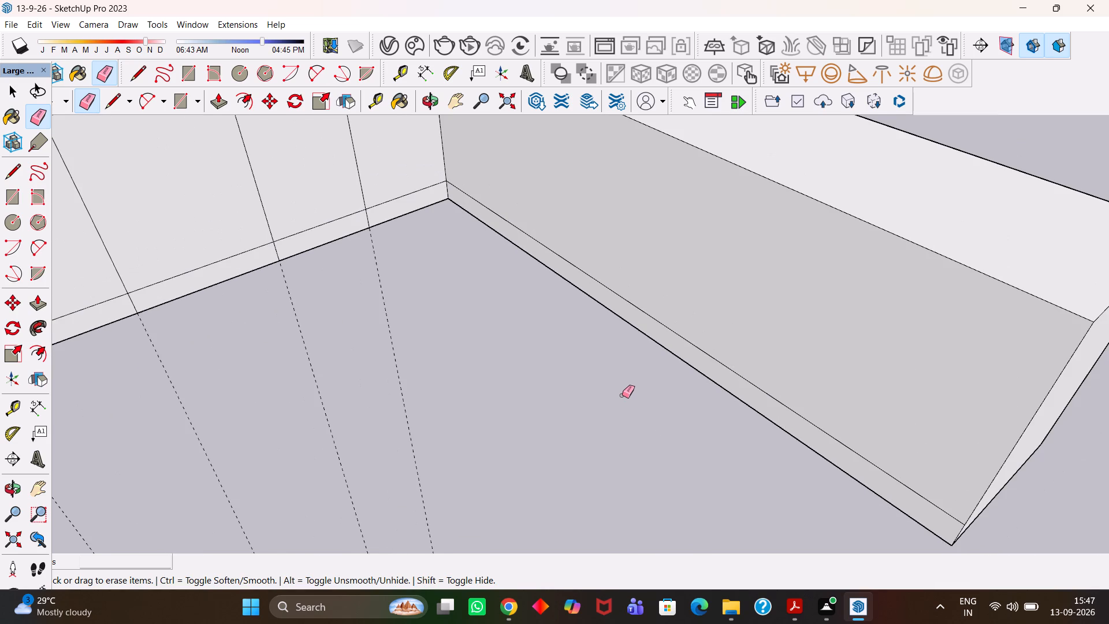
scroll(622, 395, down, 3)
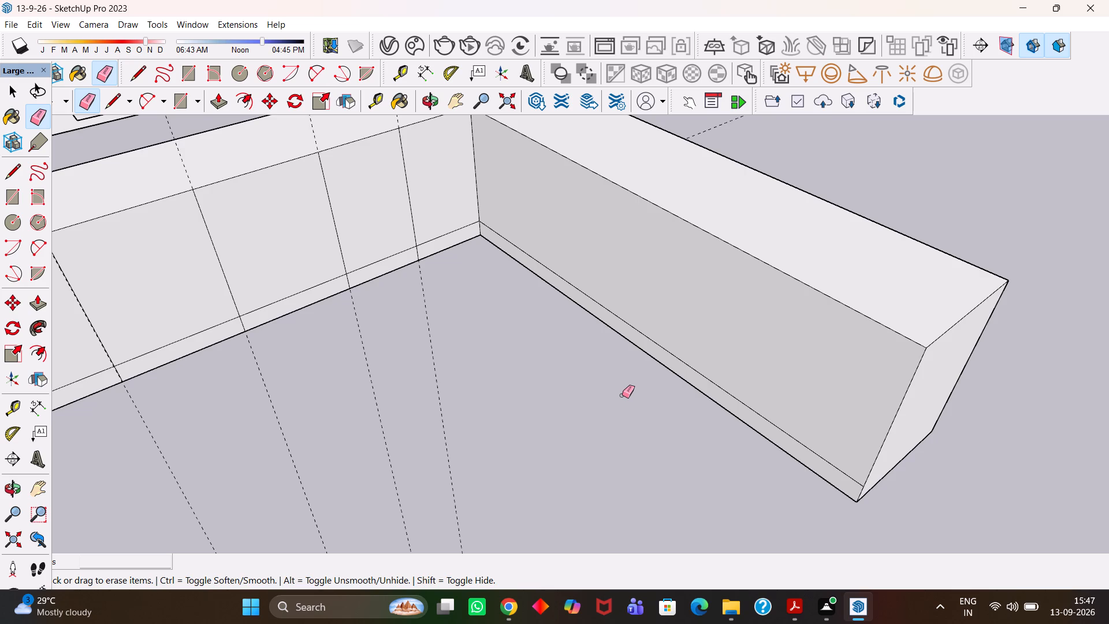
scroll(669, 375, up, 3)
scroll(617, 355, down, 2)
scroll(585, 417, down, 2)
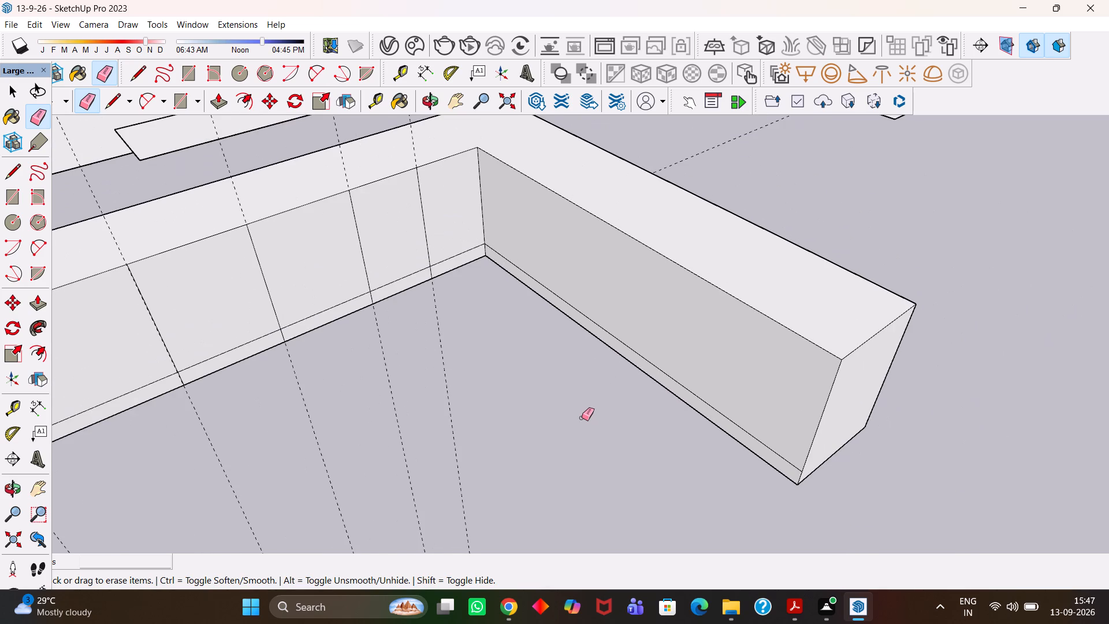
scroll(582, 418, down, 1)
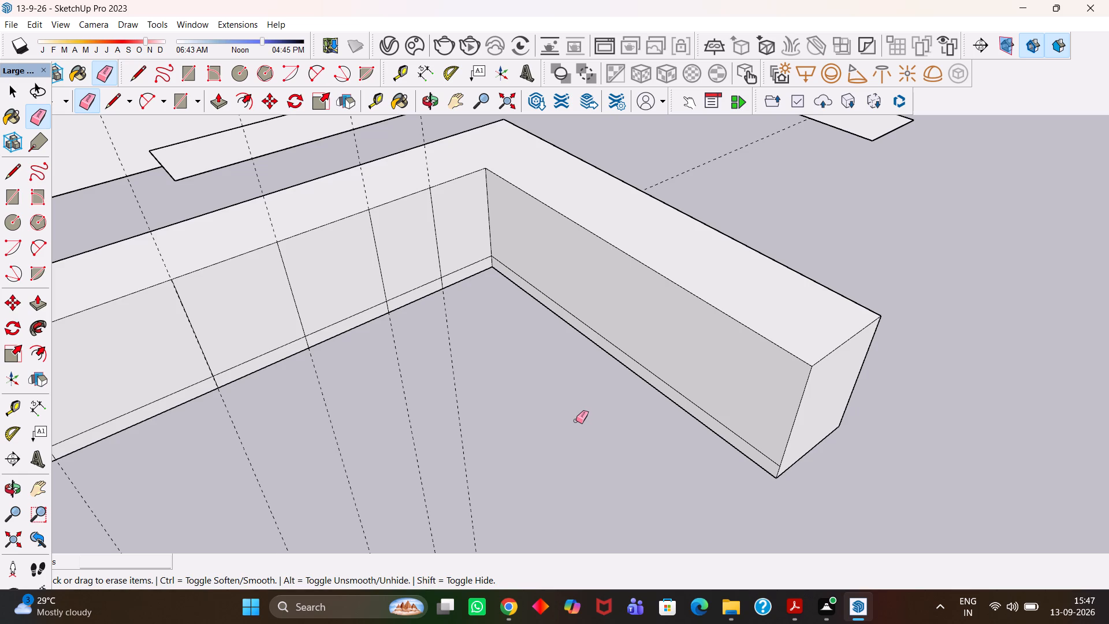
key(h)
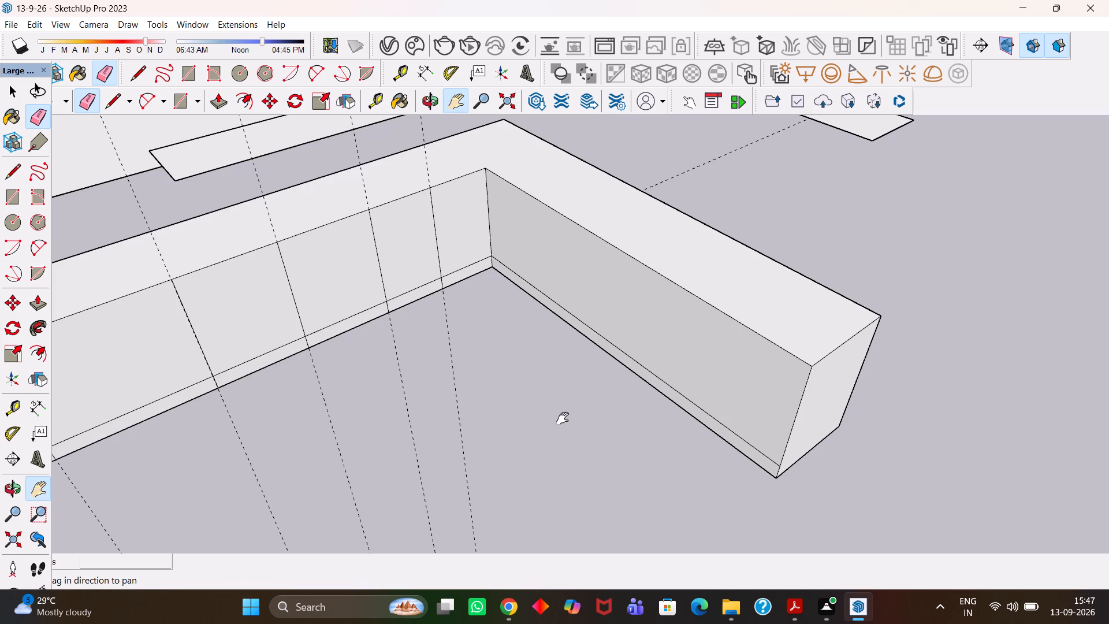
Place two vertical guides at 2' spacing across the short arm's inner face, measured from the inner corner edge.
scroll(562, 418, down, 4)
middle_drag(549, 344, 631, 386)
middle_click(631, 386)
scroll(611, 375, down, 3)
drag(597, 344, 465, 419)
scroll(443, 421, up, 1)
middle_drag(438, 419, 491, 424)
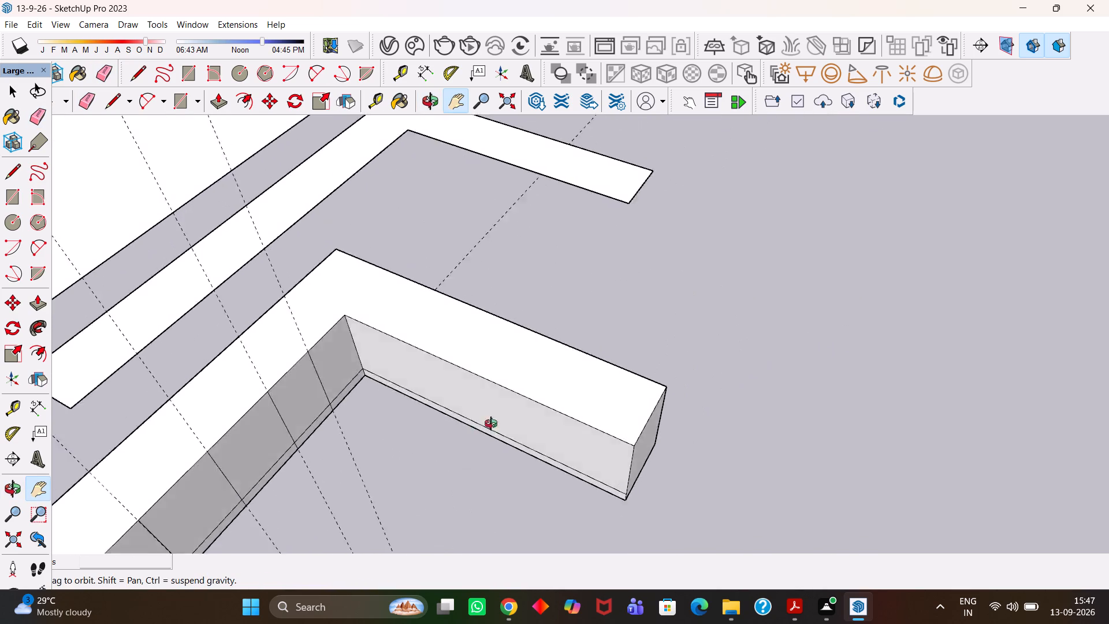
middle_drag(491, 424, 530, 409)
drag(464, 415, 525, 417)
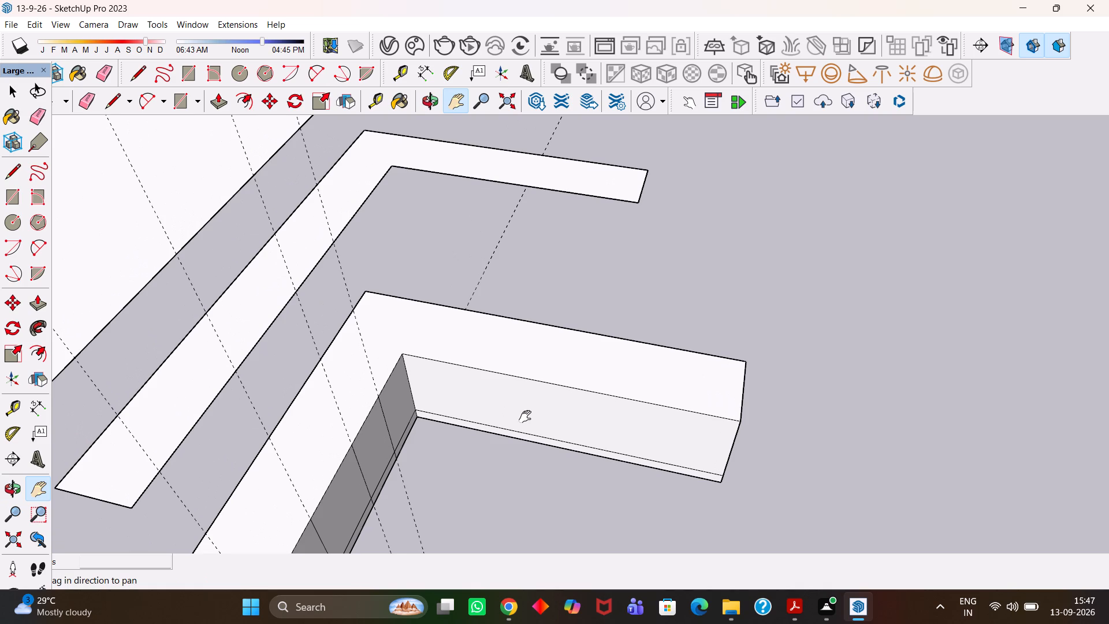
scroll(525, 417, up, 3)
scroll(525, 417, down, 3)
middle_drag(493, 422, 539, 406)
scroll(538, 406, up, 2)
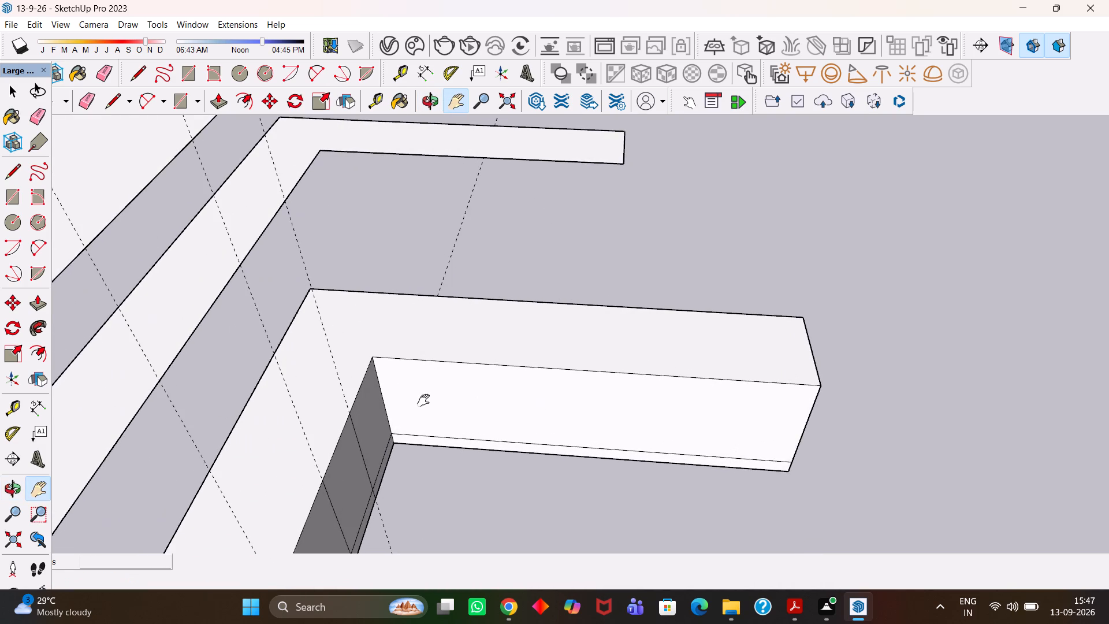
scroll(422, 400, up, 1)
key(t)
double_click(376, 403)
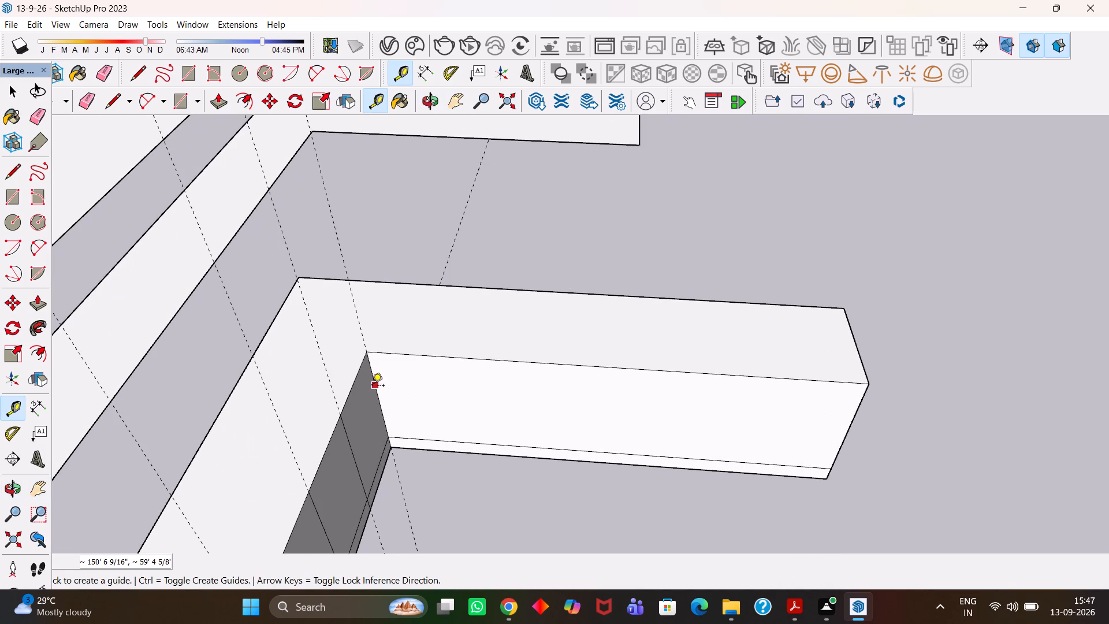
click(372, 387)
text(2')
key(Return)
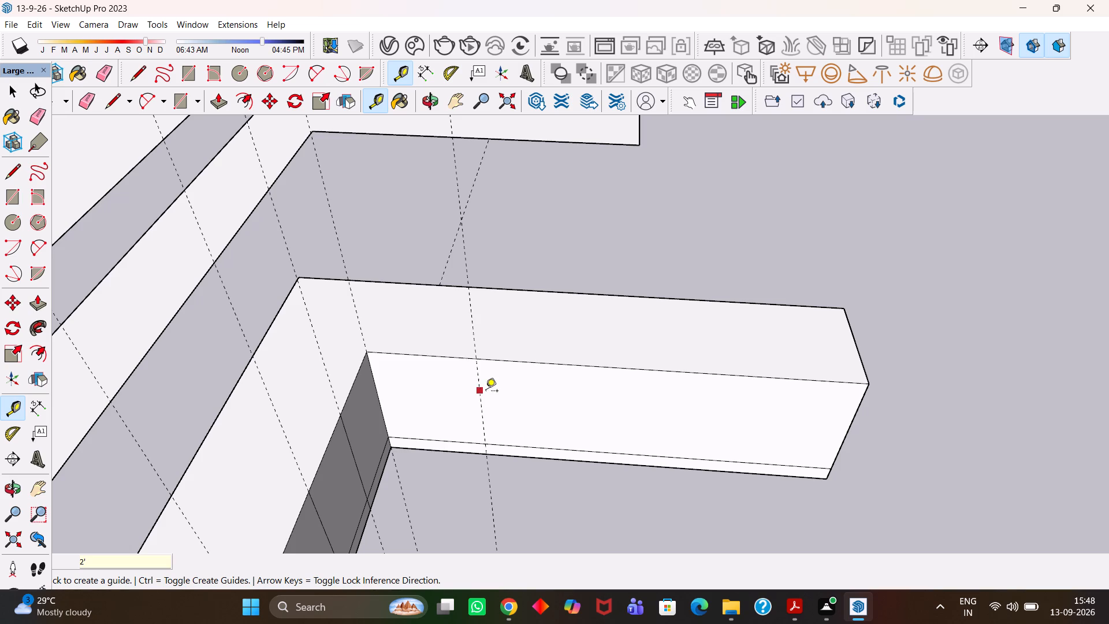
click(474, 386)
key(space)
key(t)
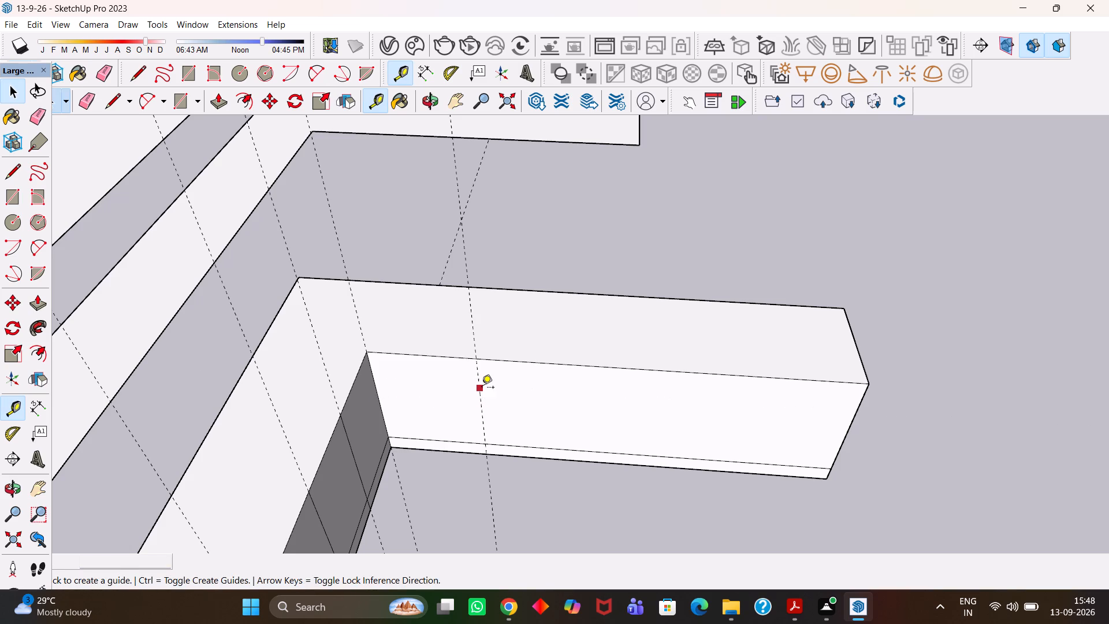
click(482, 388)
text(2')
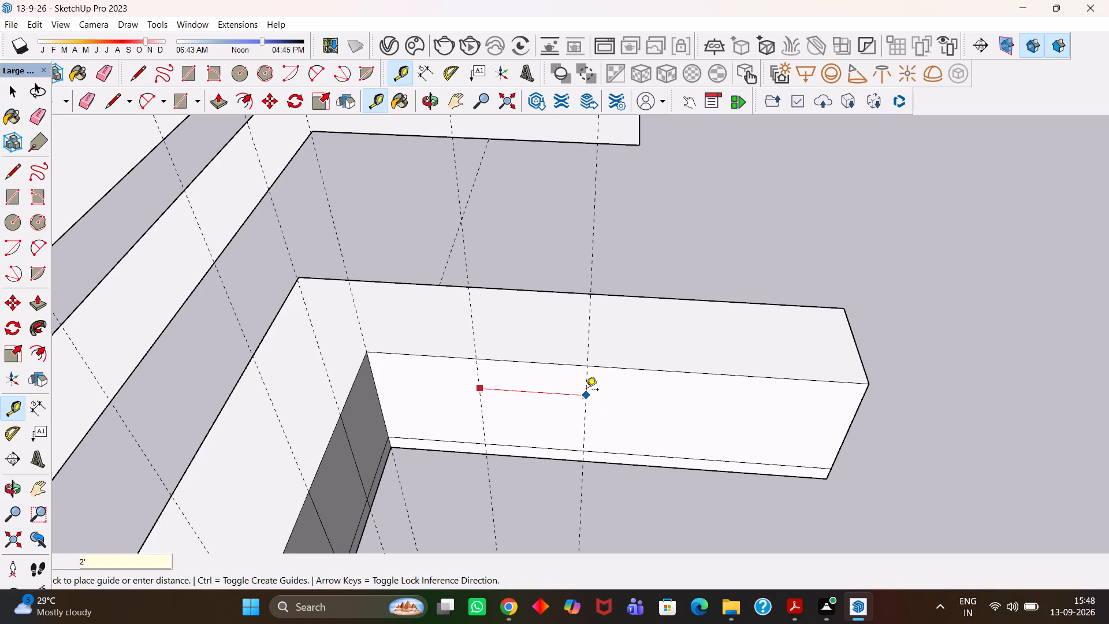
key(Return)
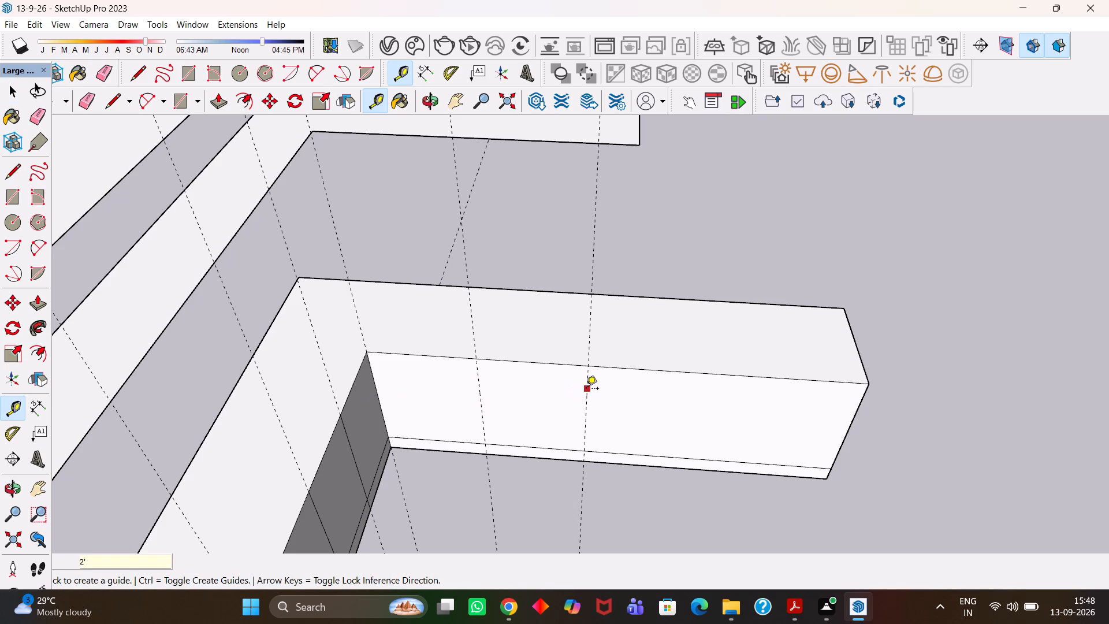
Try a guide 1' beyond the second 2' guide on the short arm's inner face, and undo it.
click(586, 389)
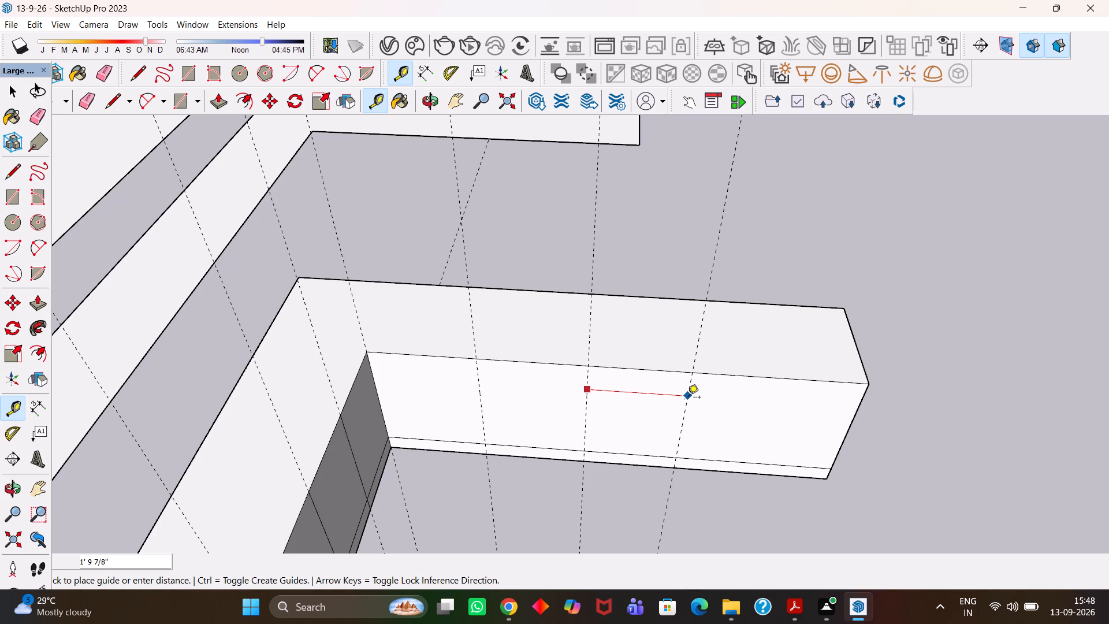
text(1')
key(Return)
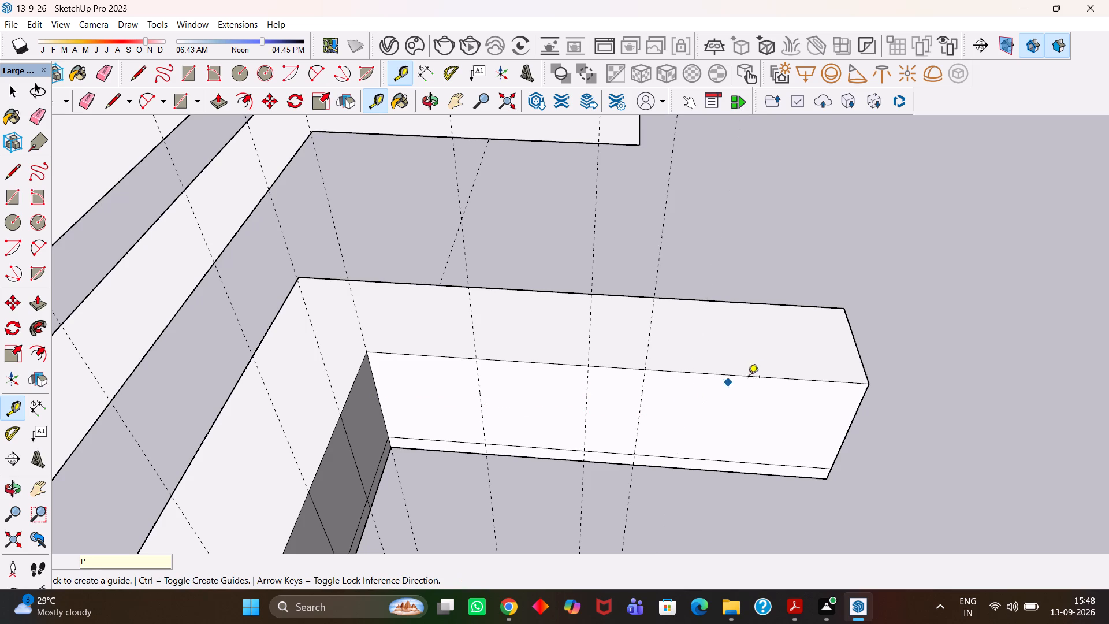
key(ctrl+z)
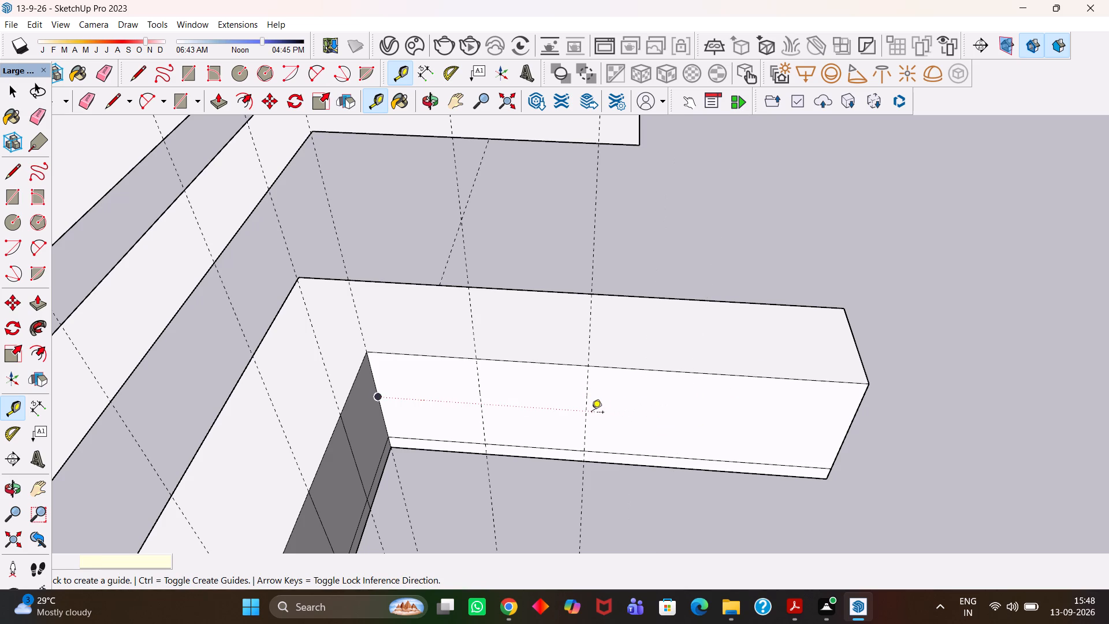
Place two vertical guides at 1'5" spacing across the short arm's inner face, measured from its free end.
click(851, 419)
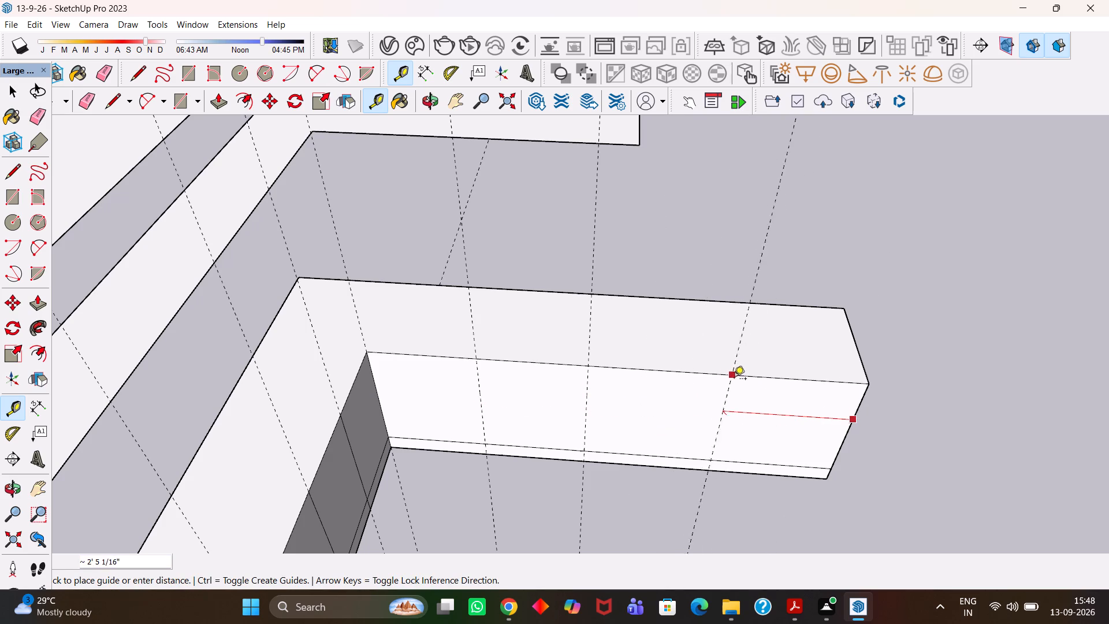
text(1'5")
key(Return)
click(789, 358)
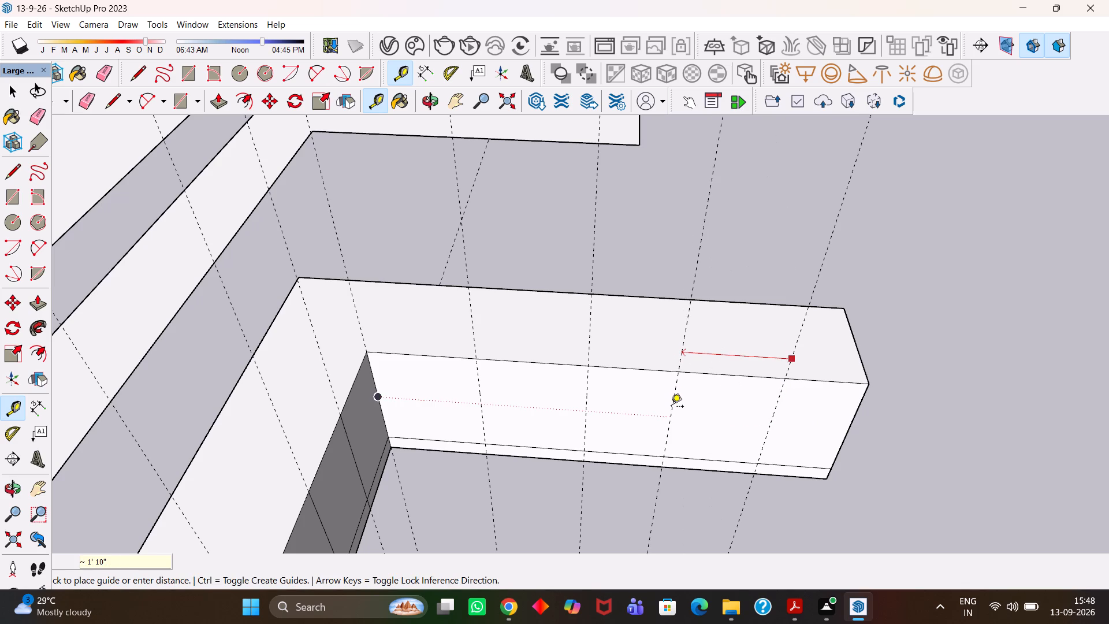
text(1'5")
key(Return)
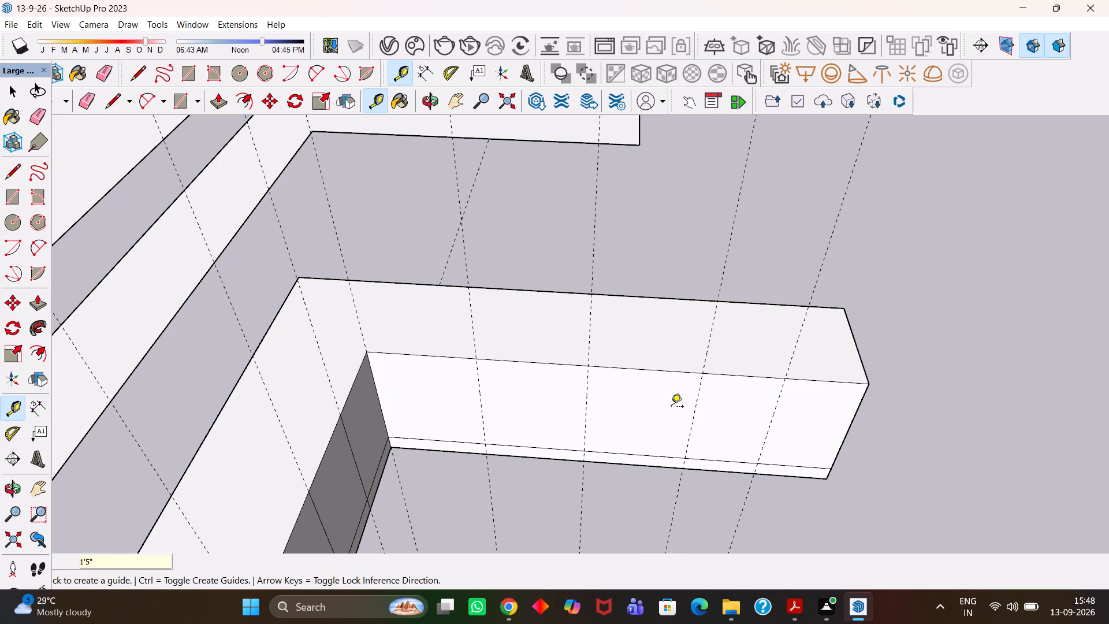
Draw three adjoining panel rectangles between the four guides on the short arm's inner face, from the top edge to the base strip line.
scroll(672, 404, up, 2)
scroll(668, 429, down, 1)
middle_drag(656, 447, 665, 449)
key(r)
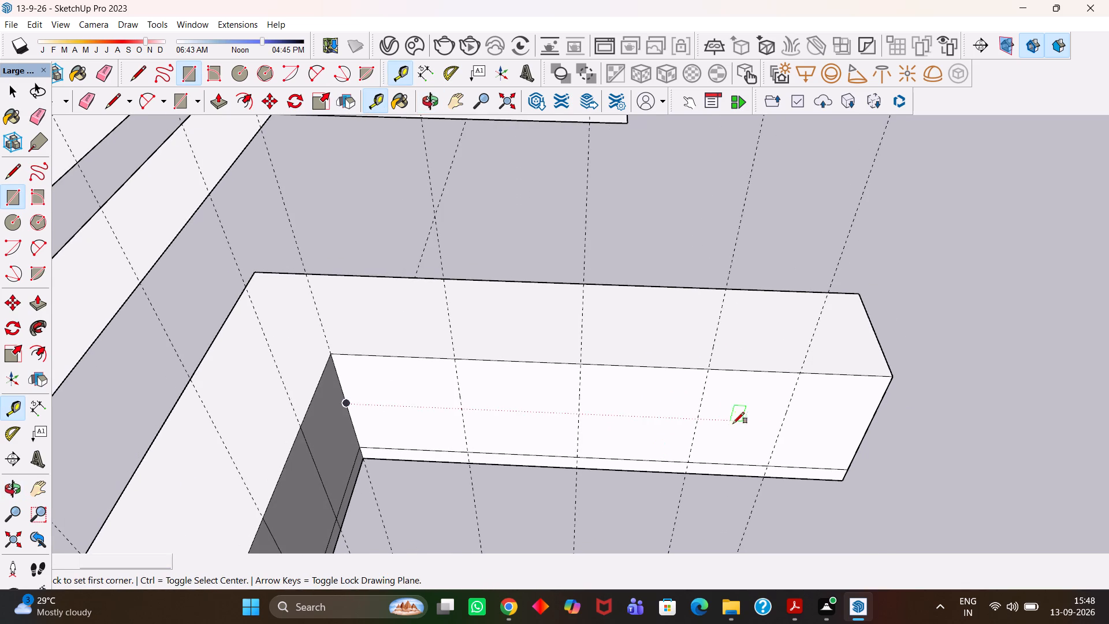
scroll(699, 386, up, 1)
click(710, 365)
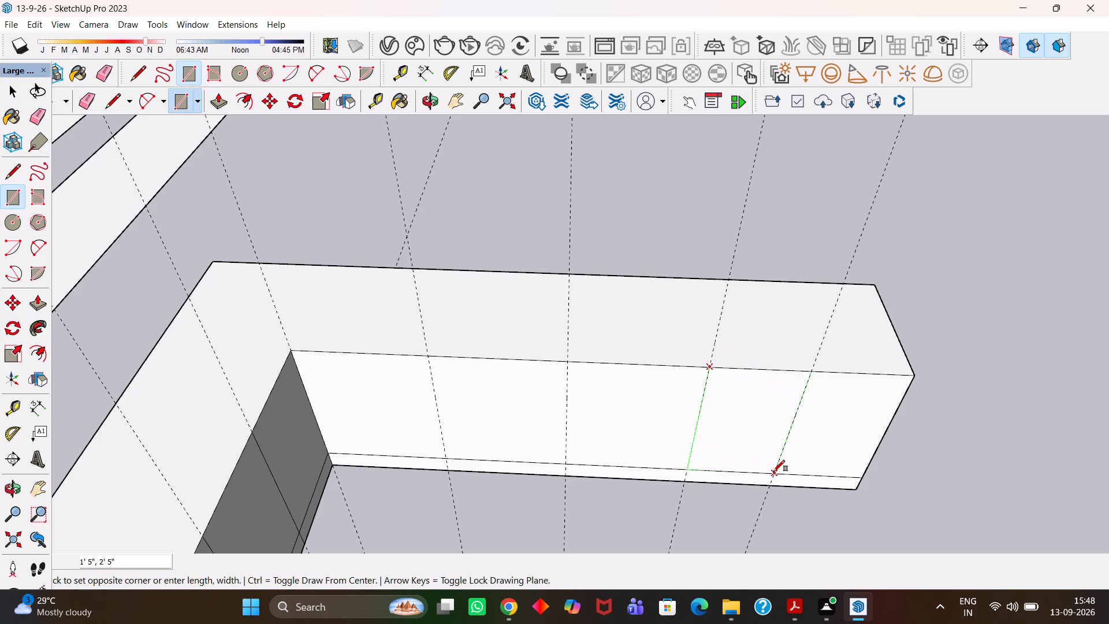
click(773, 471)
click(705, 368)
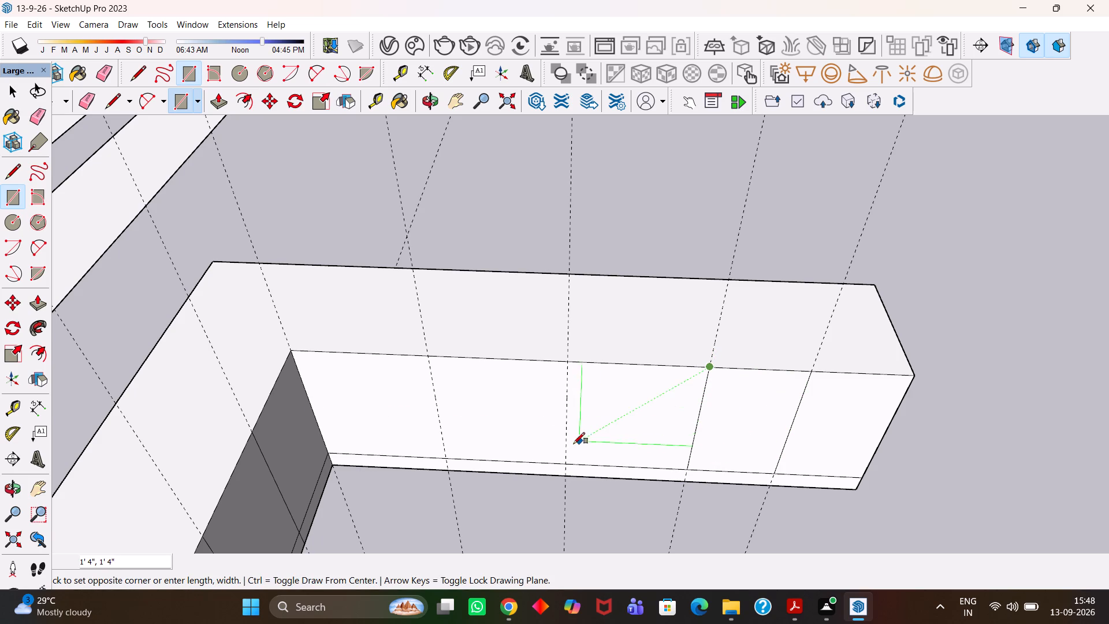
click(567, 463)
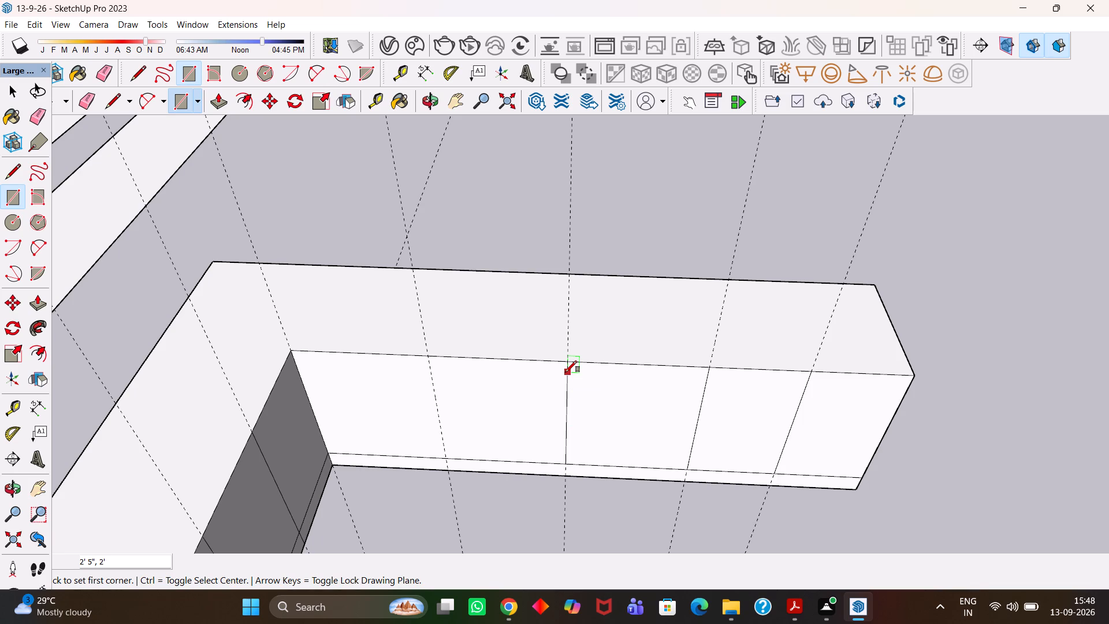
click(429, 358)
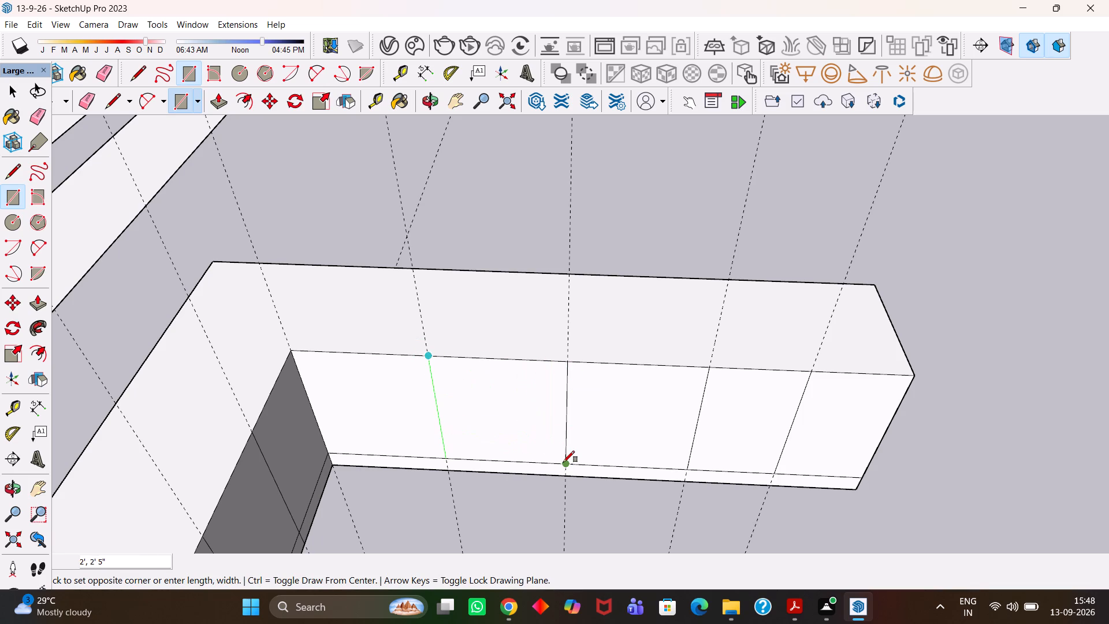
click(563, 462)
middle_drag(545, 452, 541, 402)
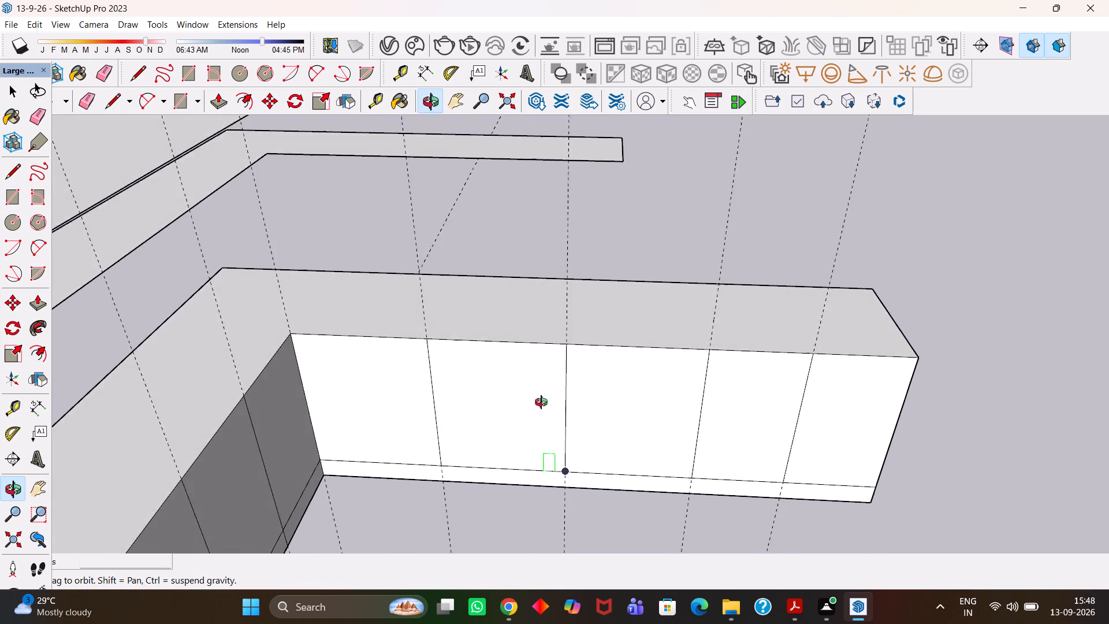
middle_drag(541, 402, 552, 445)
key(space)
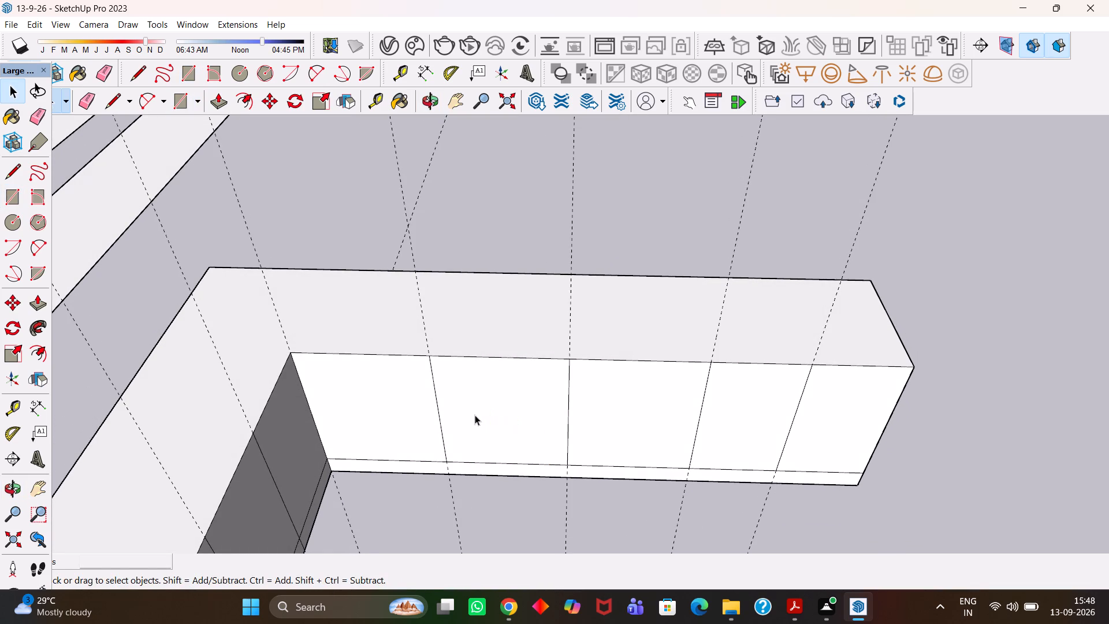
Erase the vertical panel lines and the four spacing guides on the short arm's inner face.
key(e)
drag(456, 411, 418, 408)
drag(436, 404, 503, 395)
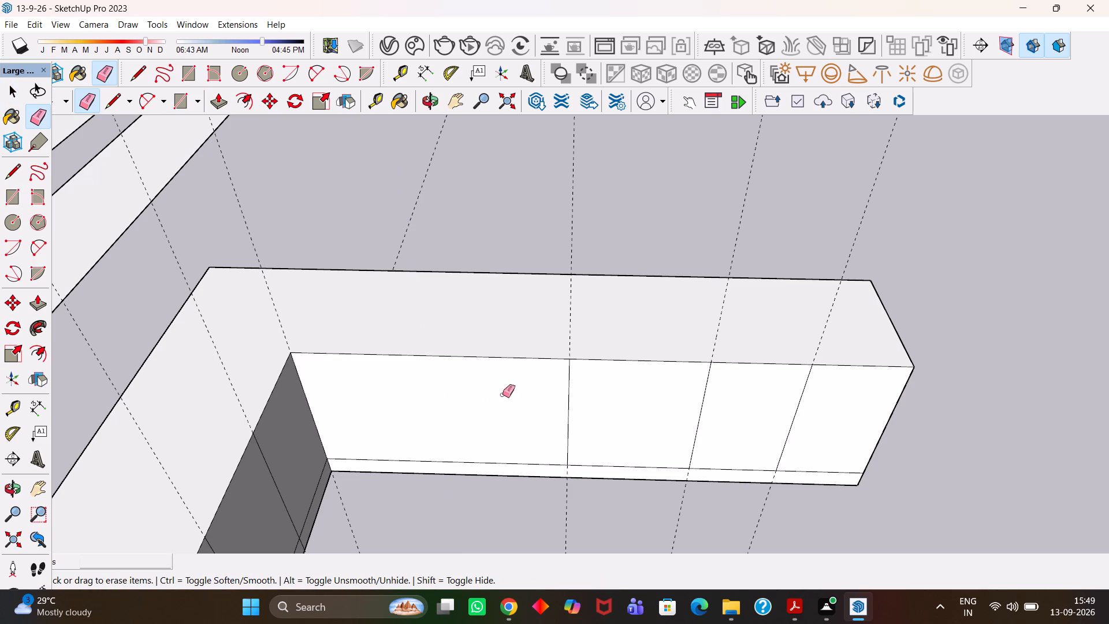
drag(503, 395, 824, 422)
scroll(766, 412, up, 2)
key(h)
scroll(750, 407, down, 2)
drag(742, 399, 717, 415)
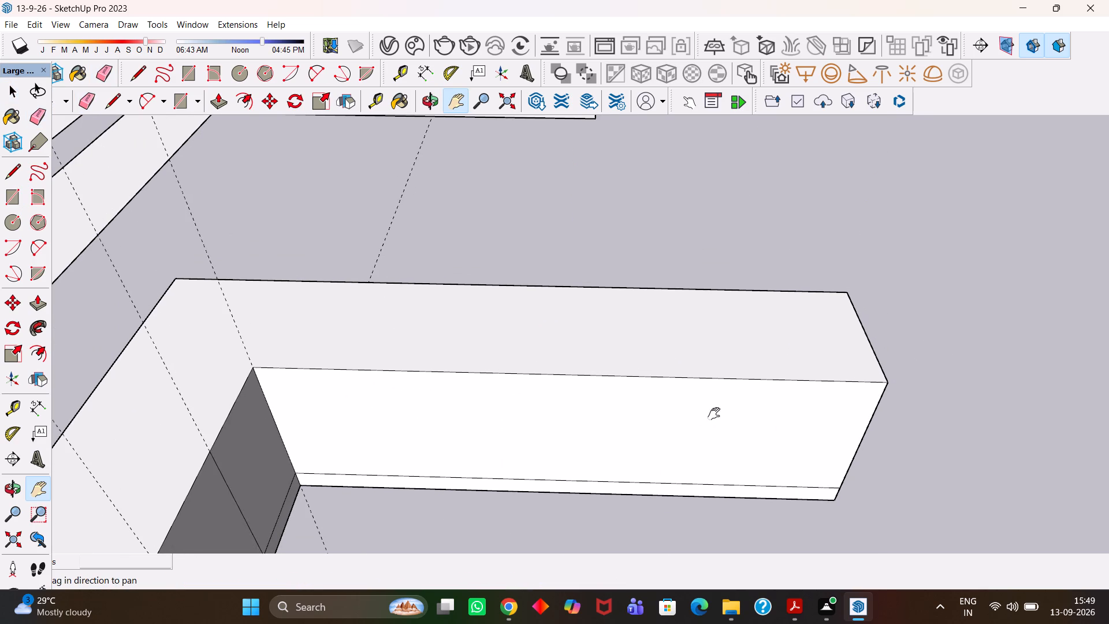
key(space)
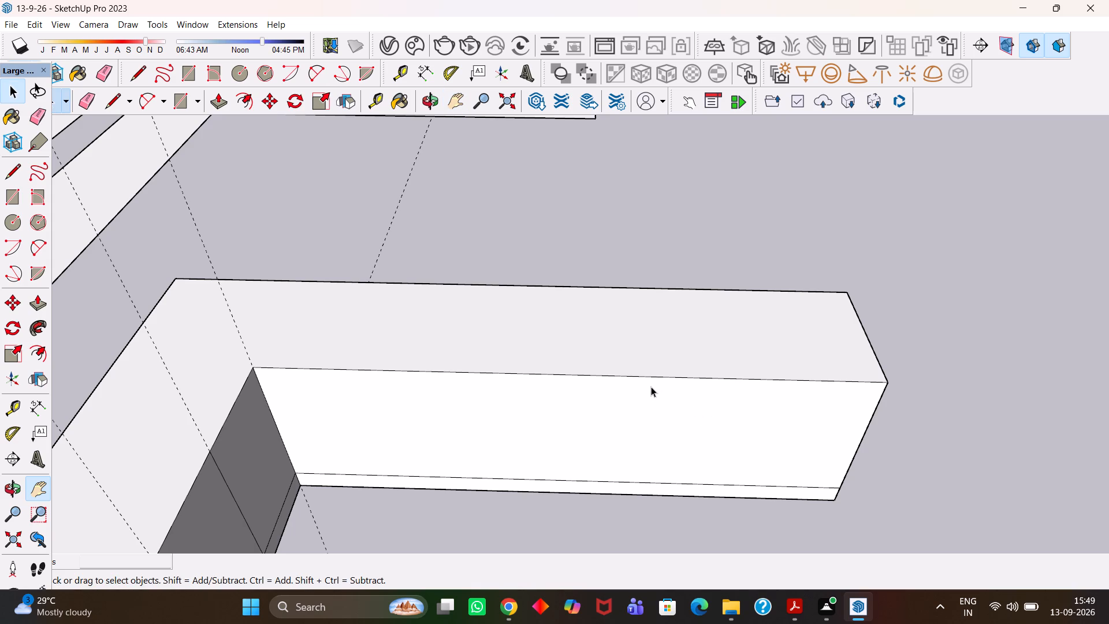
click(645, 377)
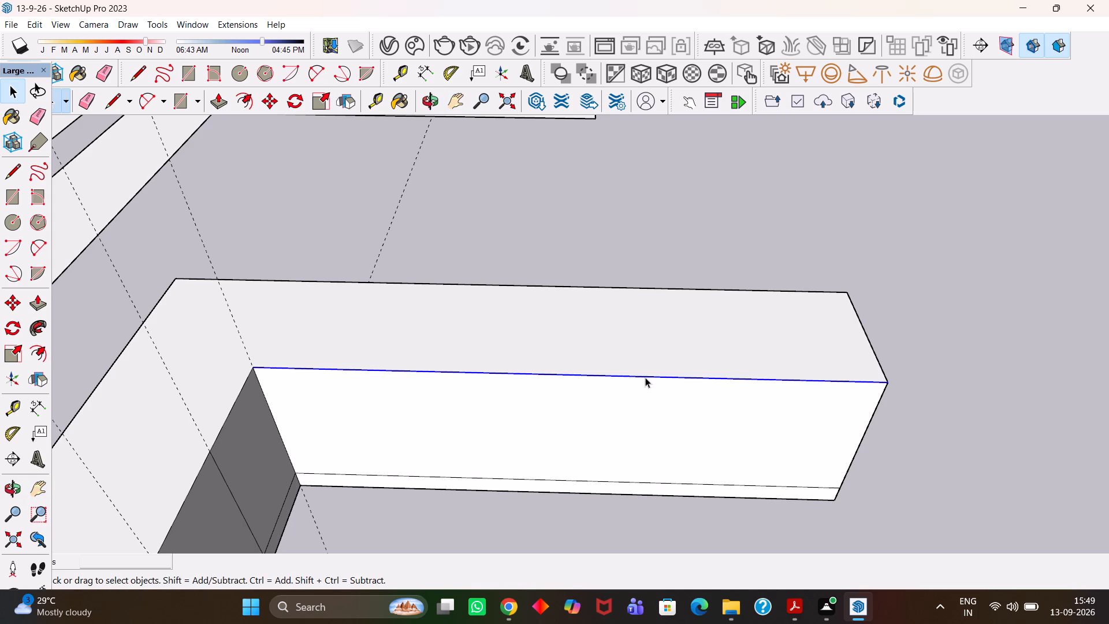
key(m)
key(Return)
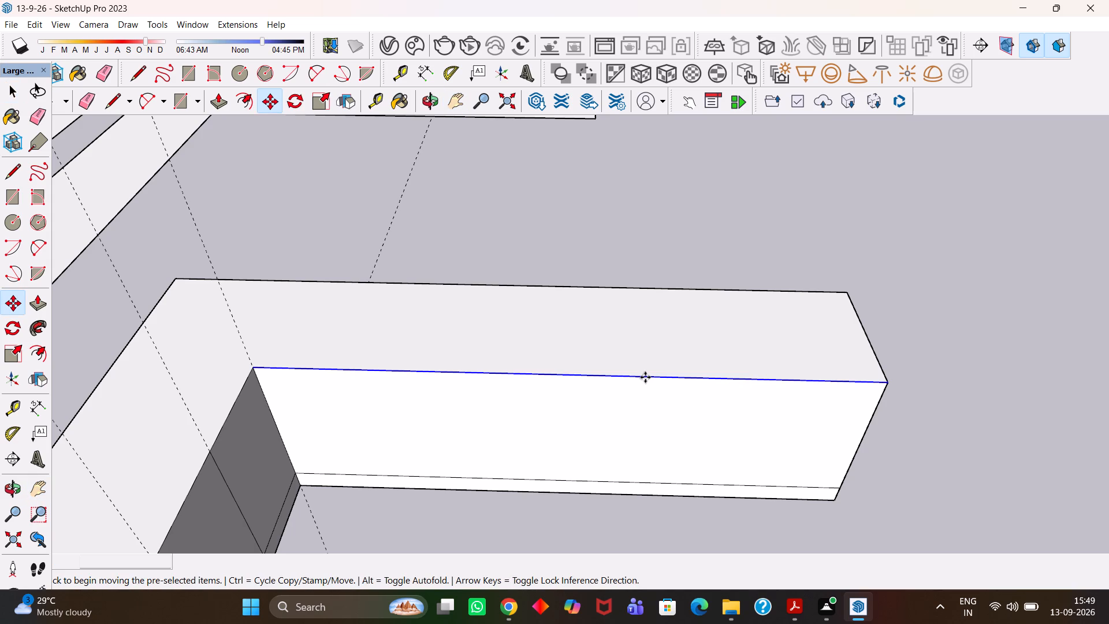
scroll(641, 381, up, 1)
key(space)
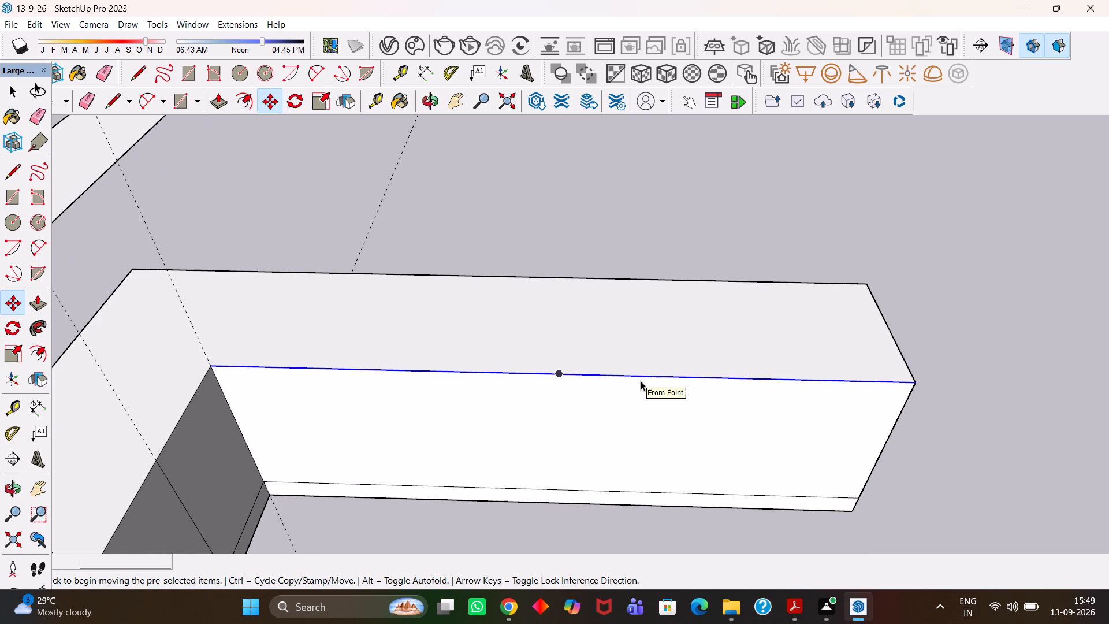
Divide the top edge of the short arm's inner face into 5 equal segments.
click(631, 375)
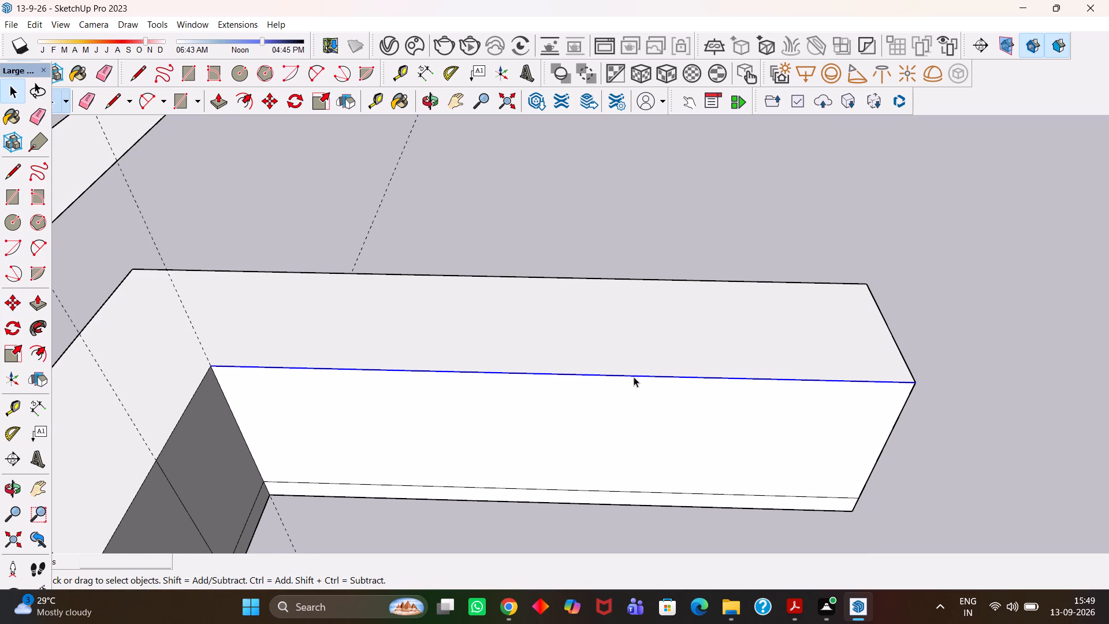
right_click(634, 377)
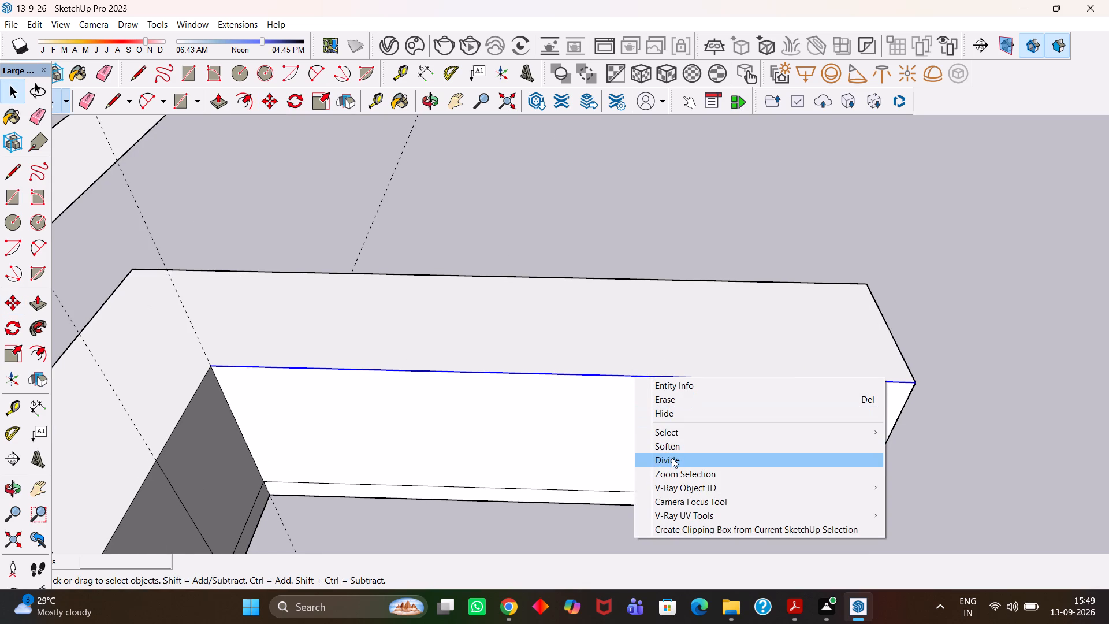
click(672, 458)
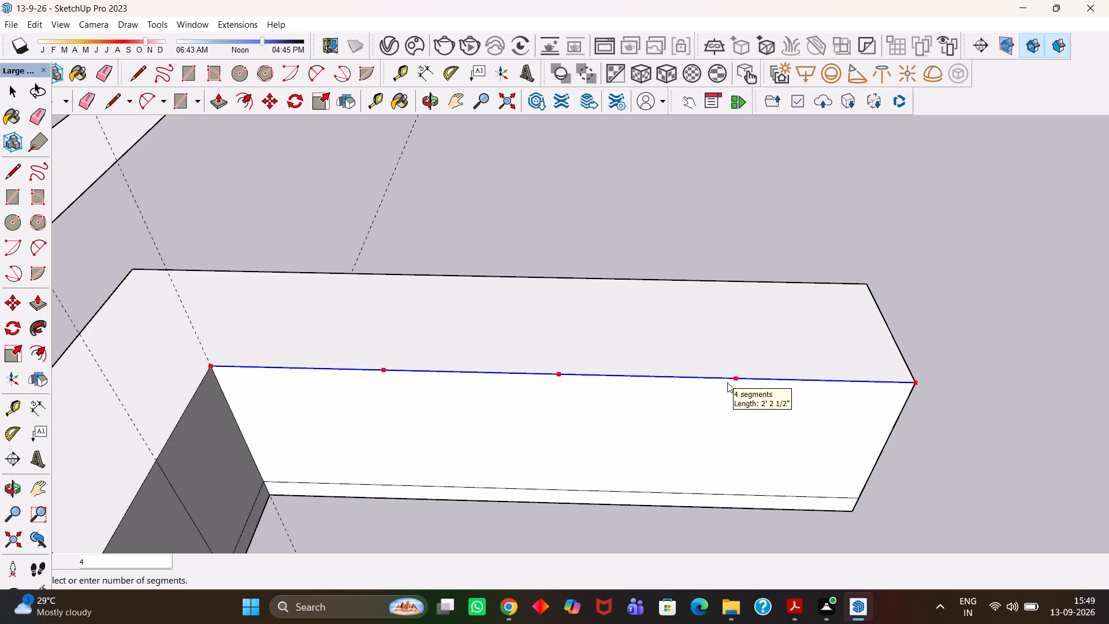
click(778, 380)
Place vertical guides on the short arm's inner face through the first two division points from its free end.
click(791, 381)
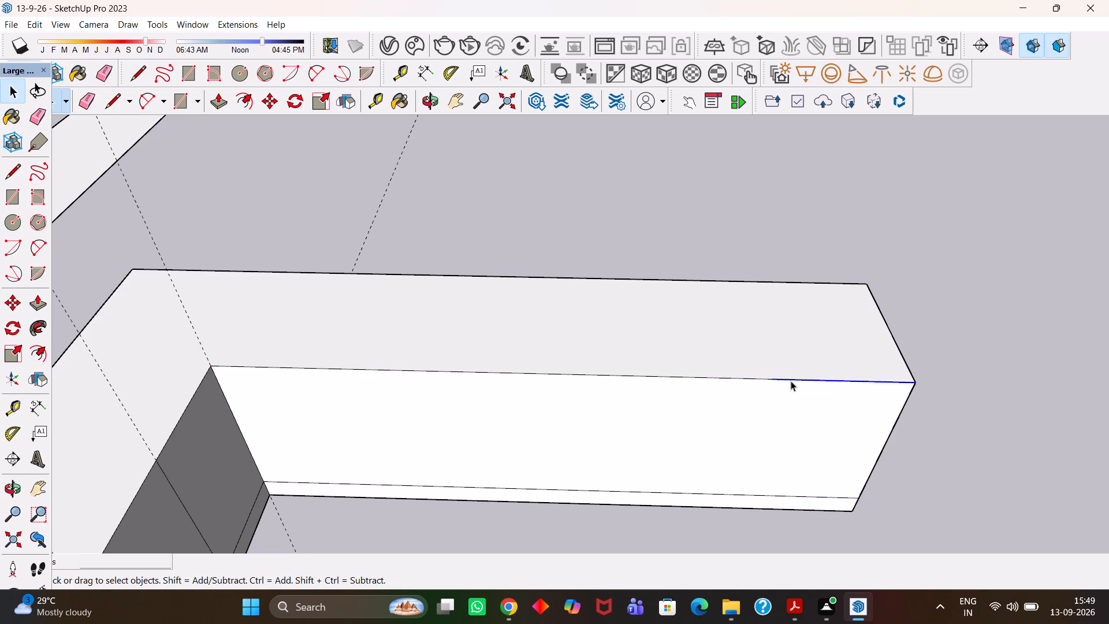
key(t)
click(887, 446)
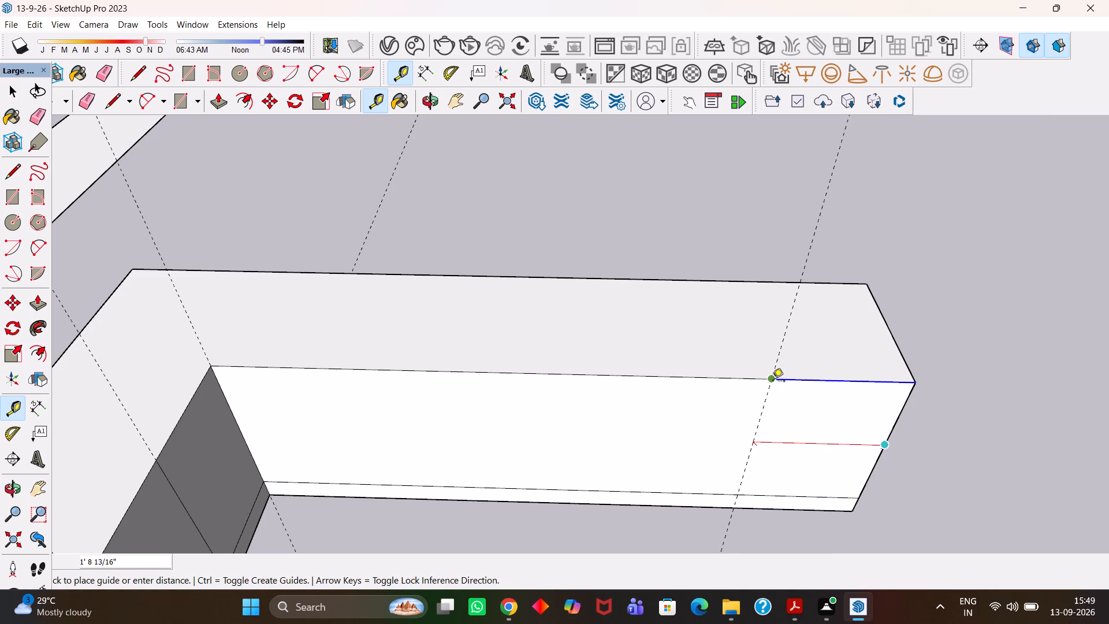
click(773, 376)
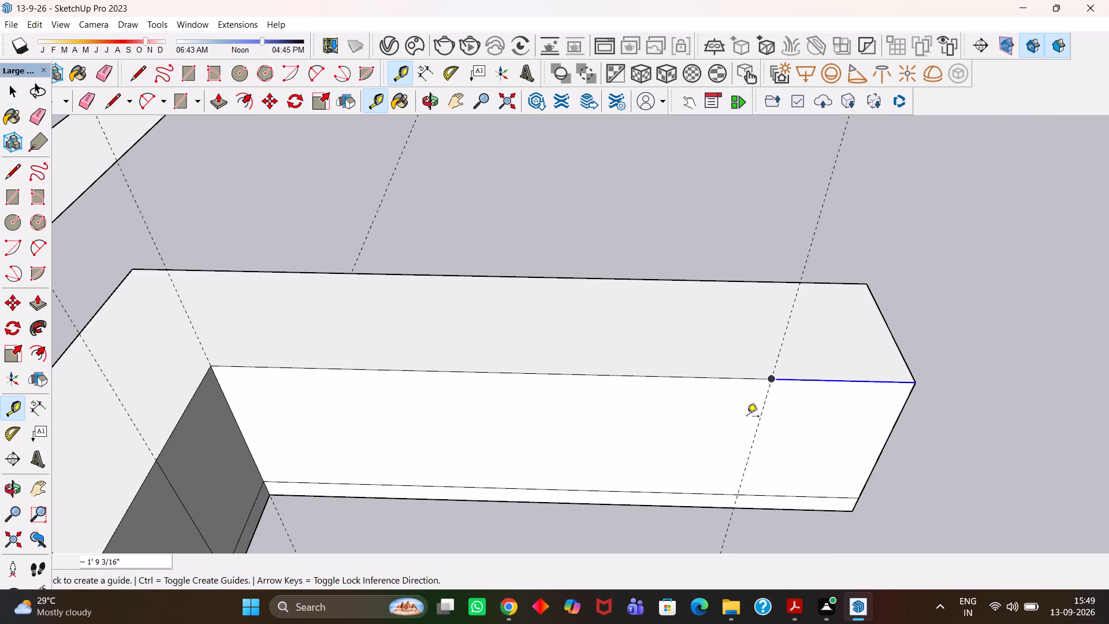
key(space)
click(686, 377)
key(t)
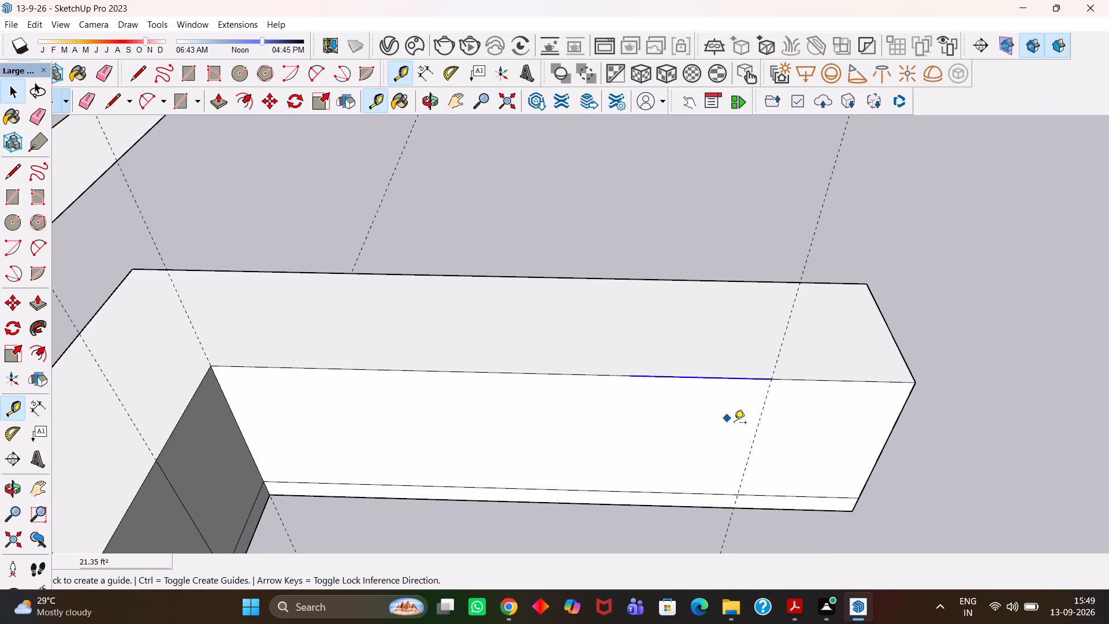
click(752, 435)
key(t)
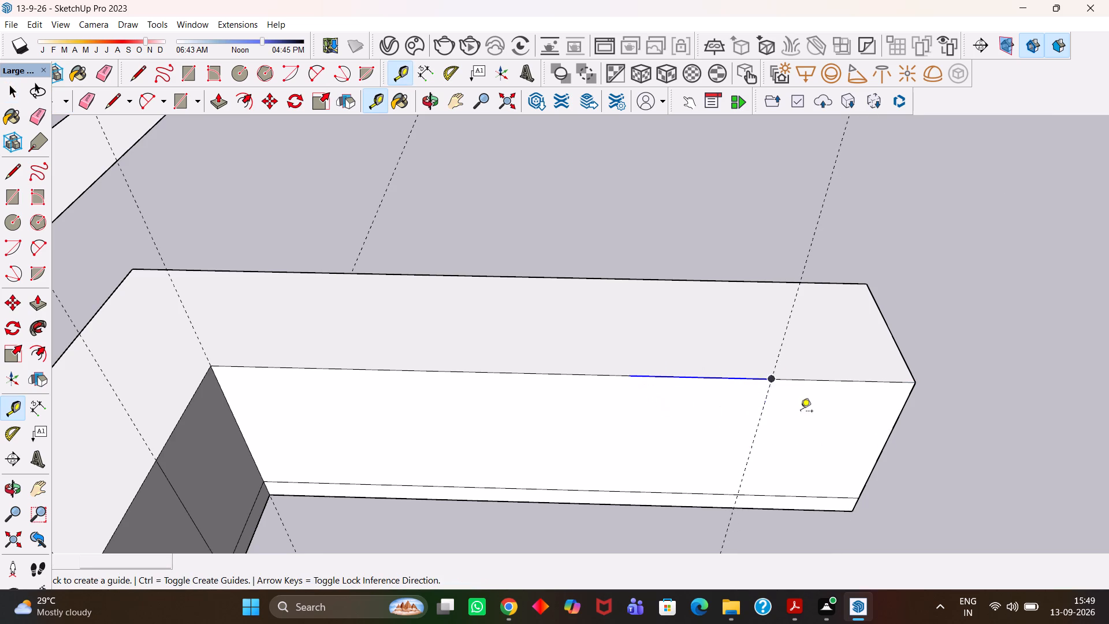
click(759, 423)
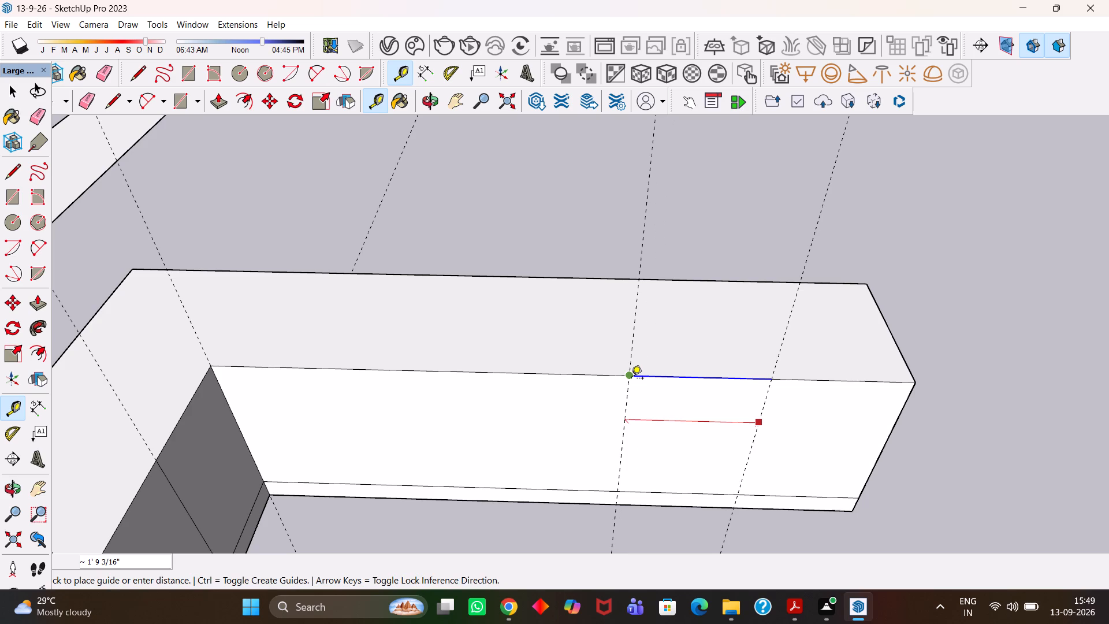
click(631, 379)
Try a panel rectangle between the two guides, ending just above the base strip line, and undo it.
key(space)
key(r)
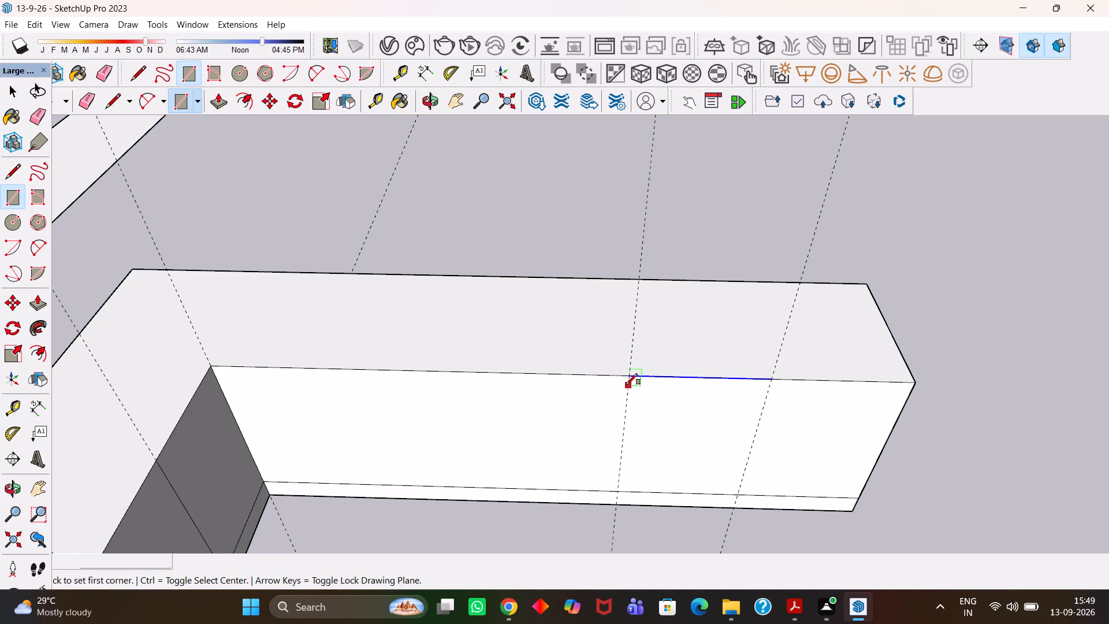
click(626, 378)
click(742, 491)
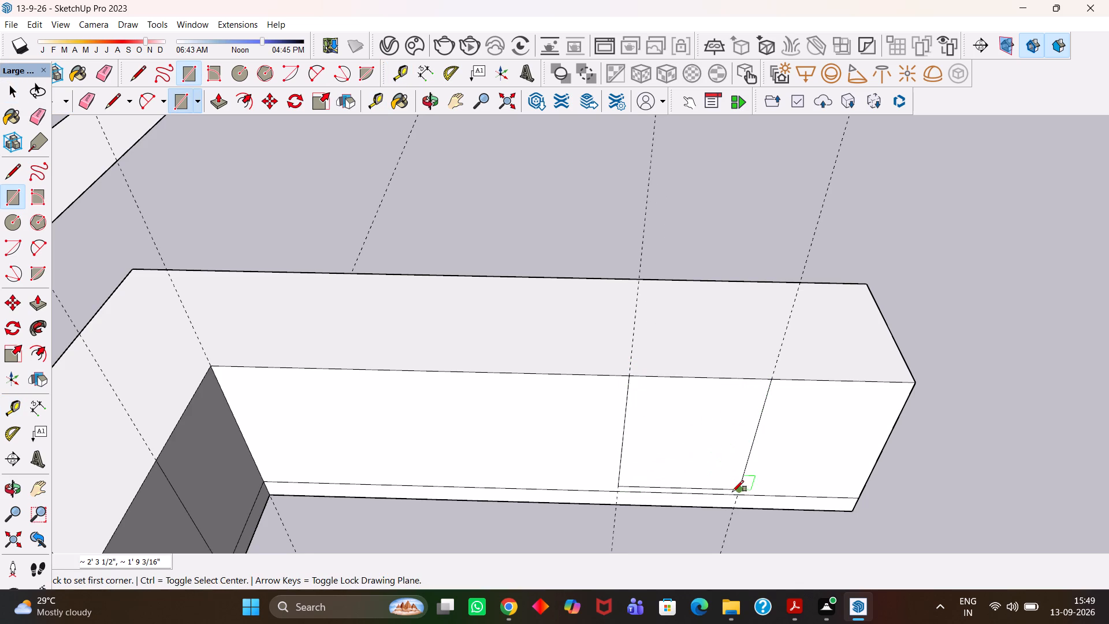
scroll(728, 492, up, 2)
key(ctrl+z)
Draw a panel rectangle about 1' 9" wide and 2' 5" high between the two guides, from the top edge to the base strip line.
click(602, 346)
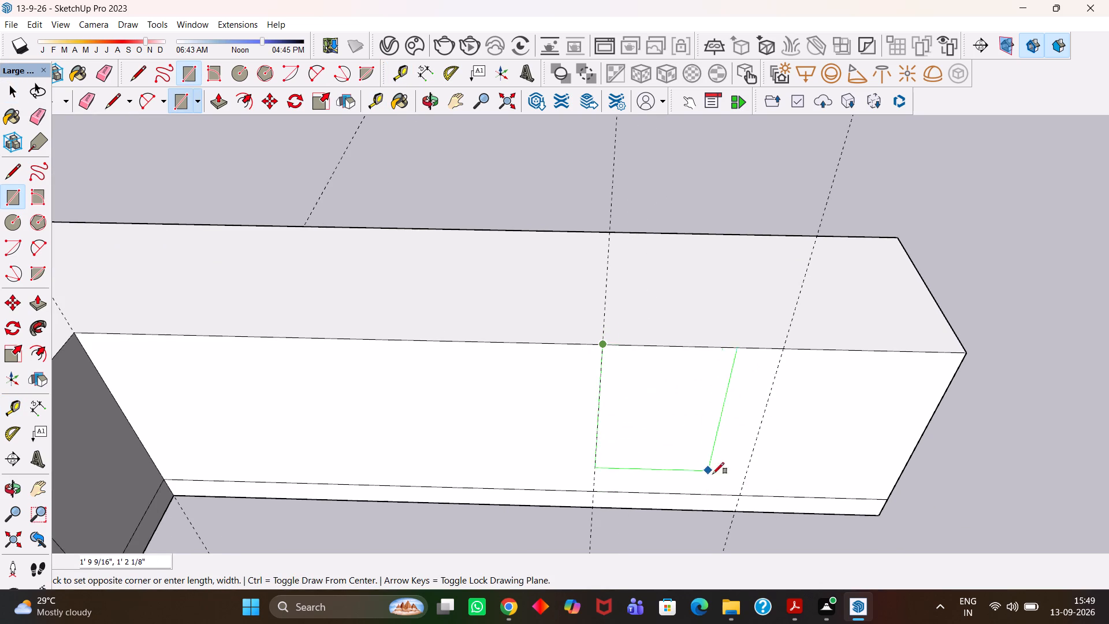
click(739, 493)
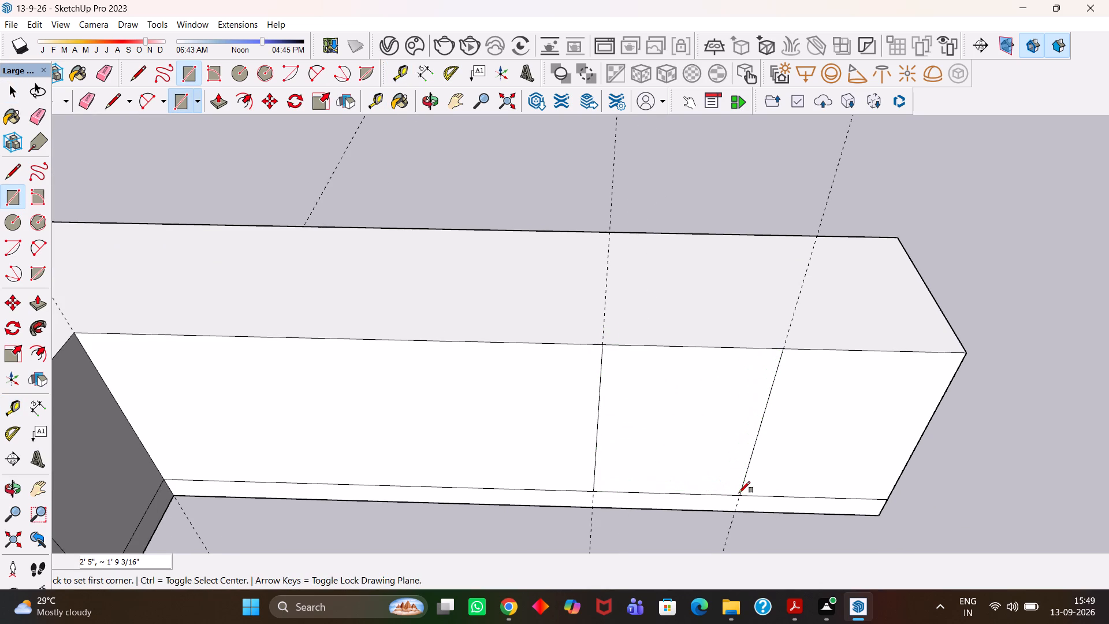
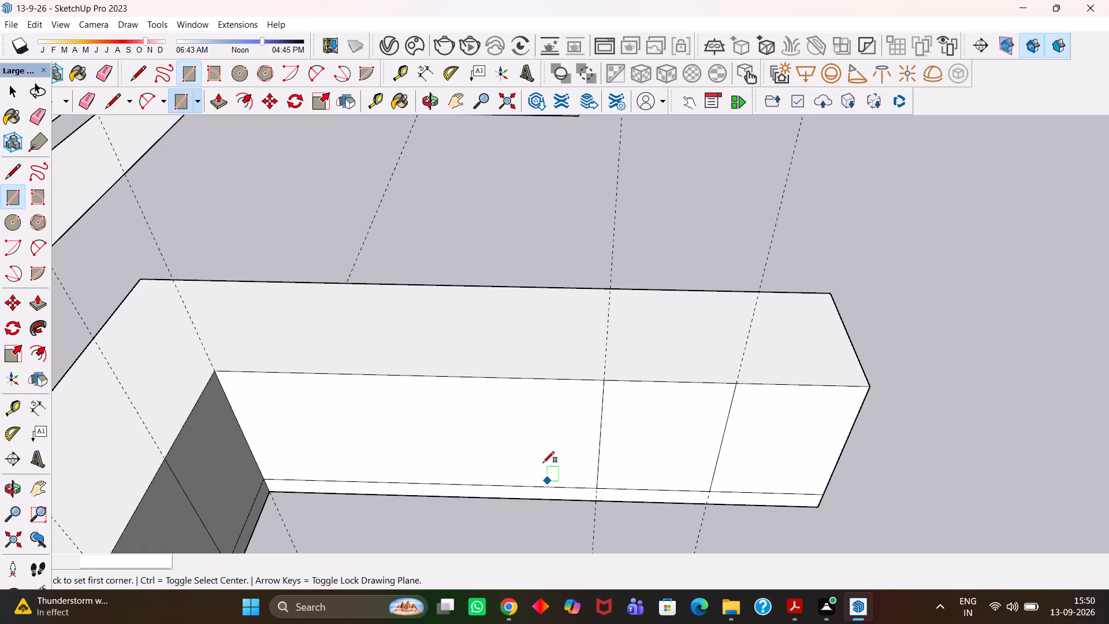
Copy the end panel face from the short arm's inner face to the empty space beyond its free end.
key(h)
scroll(543, 462, down, 14)
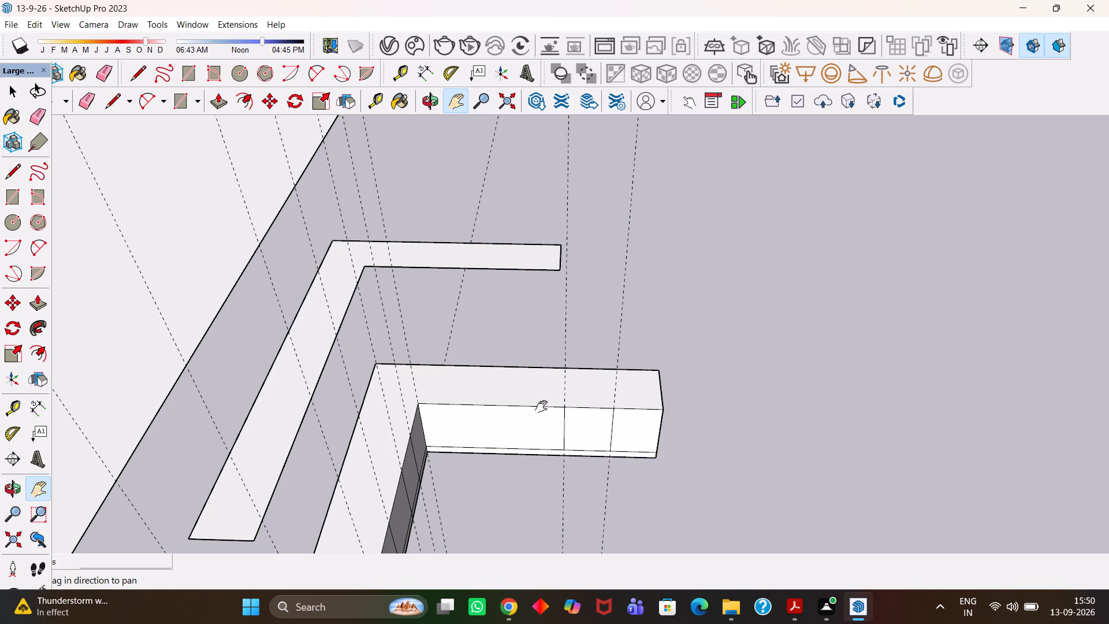
scroll(547, 409, down, 3)
key(h)
scroll(548, 413, up, 9)
scroll(592, 425, down, 3)
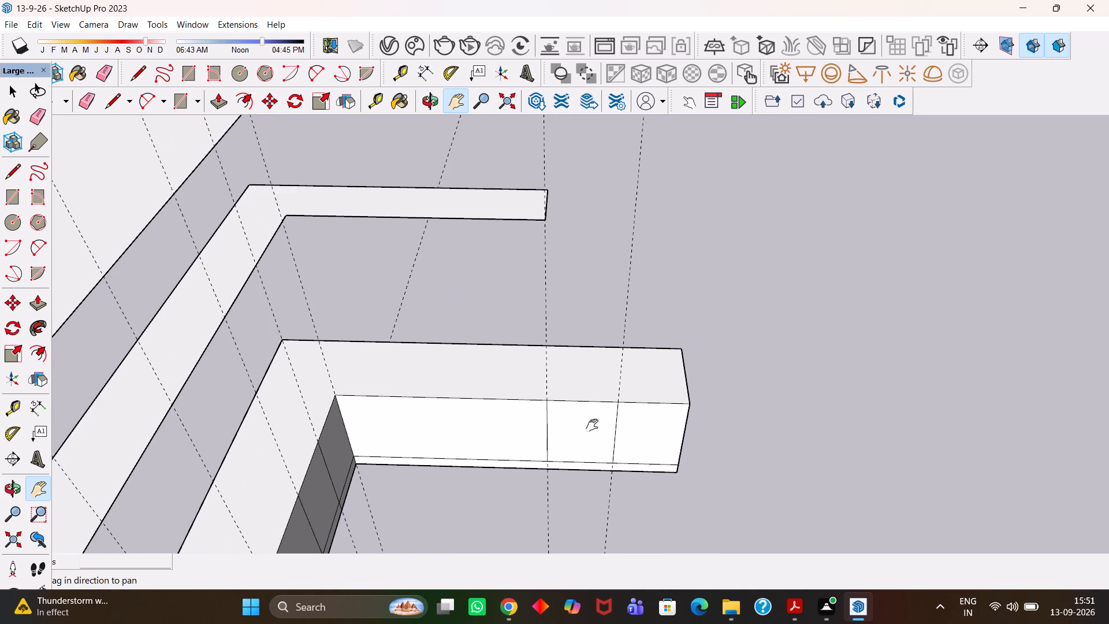
scroll(592, 425, down, 4)
key(space)
click(627, 434)
scroll(627, 434, up, 4)
key(m)
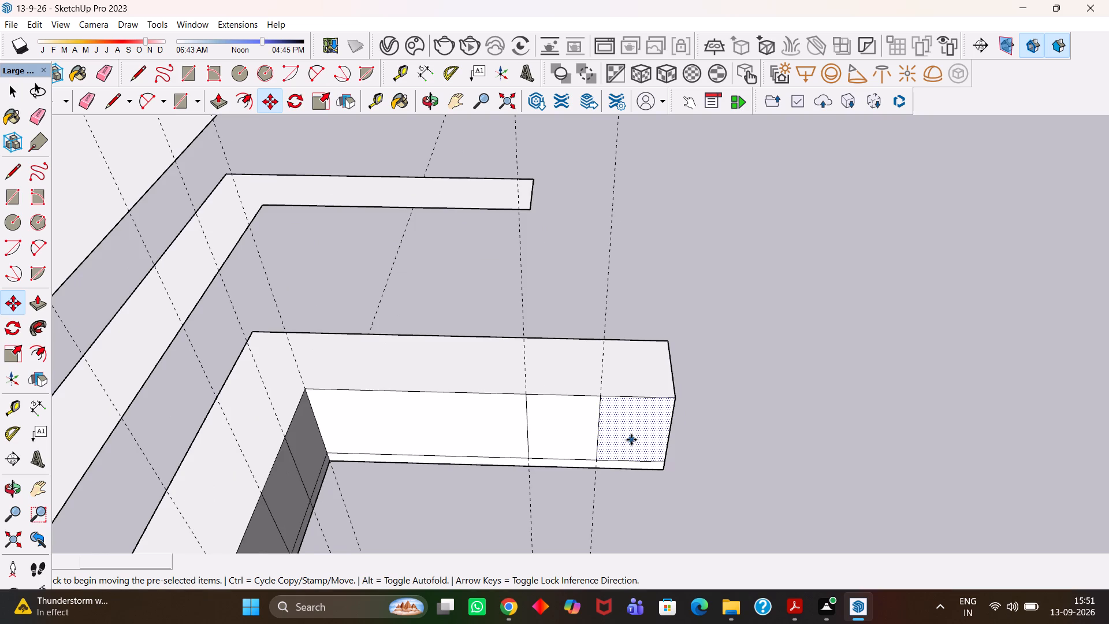
scroll(631, 440, up, 2)
click(633, 442)
click(776, 454)
Extrude the copied panel face to a thickness of 18 mm.
key(p)
scroll(776, 454, up, 1)
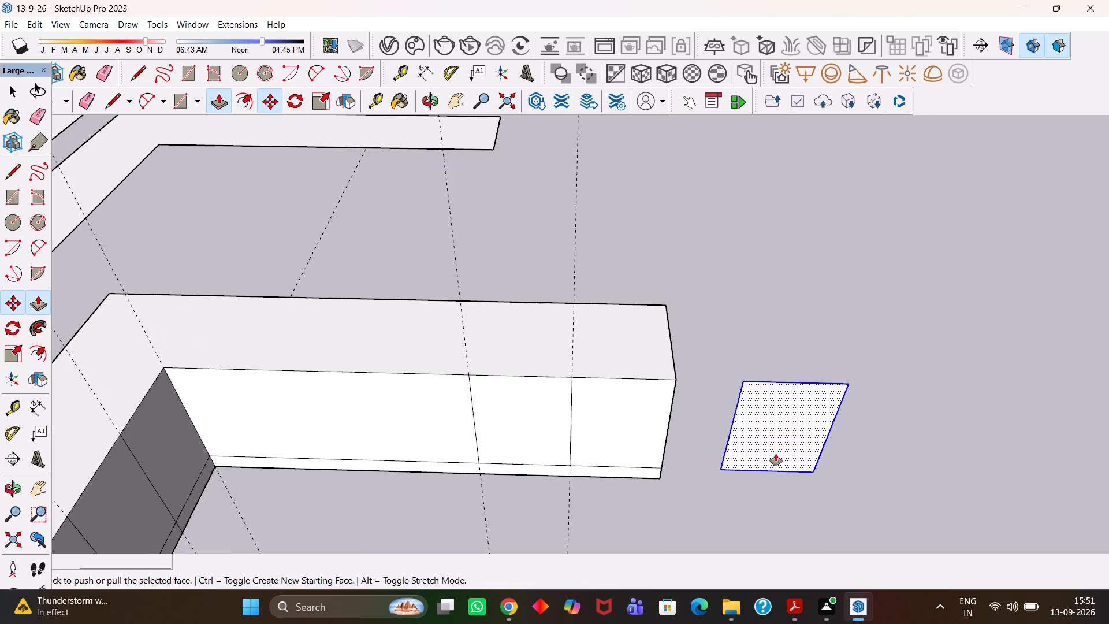
click(774, 452)
text(18mm)
key(Return)
Select the whole extruded panel and make it a group.
key(space)
scroll(775, 460, up, 3)
triple_click(782, 417)
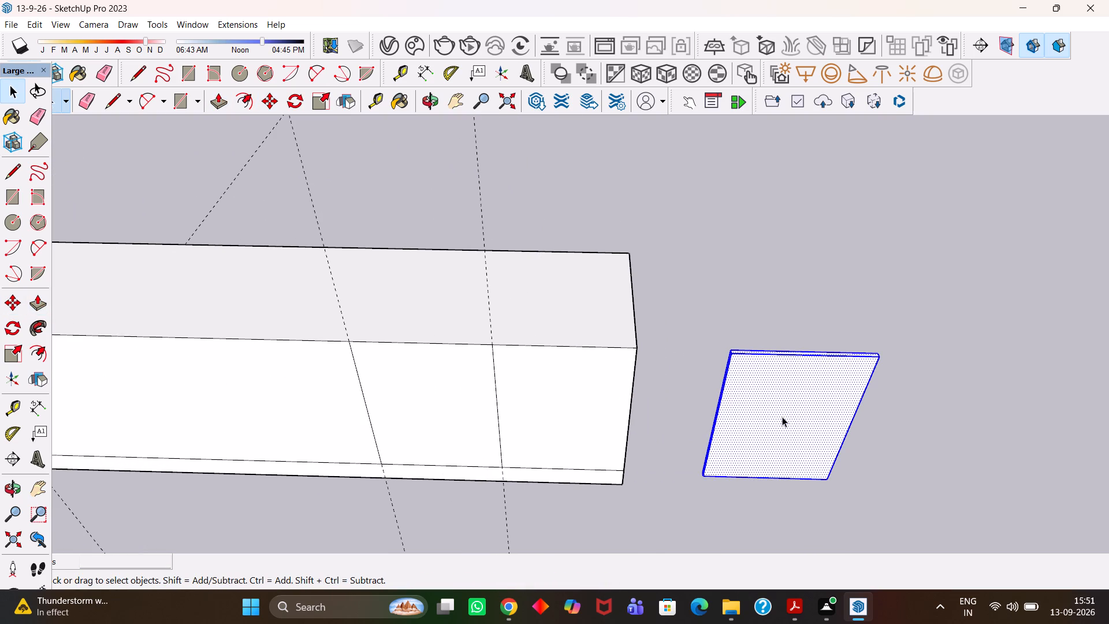
click(782, 417)
right_click(782, 417)
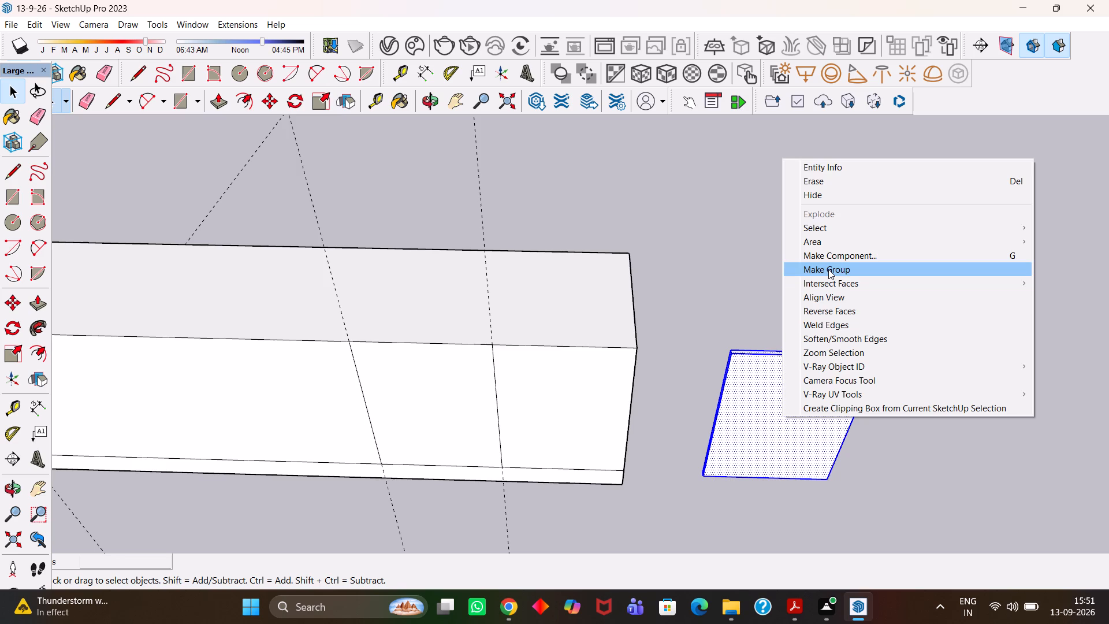
click(828, 269)
Move the panel group about 2' 11" by its top back corner onto the inner-face top corner at the short arm's free end.
scroll(754, 374, up, 7)
middle_drag(689, 378, 783, 364)
scroll(713, 362, up, 3)
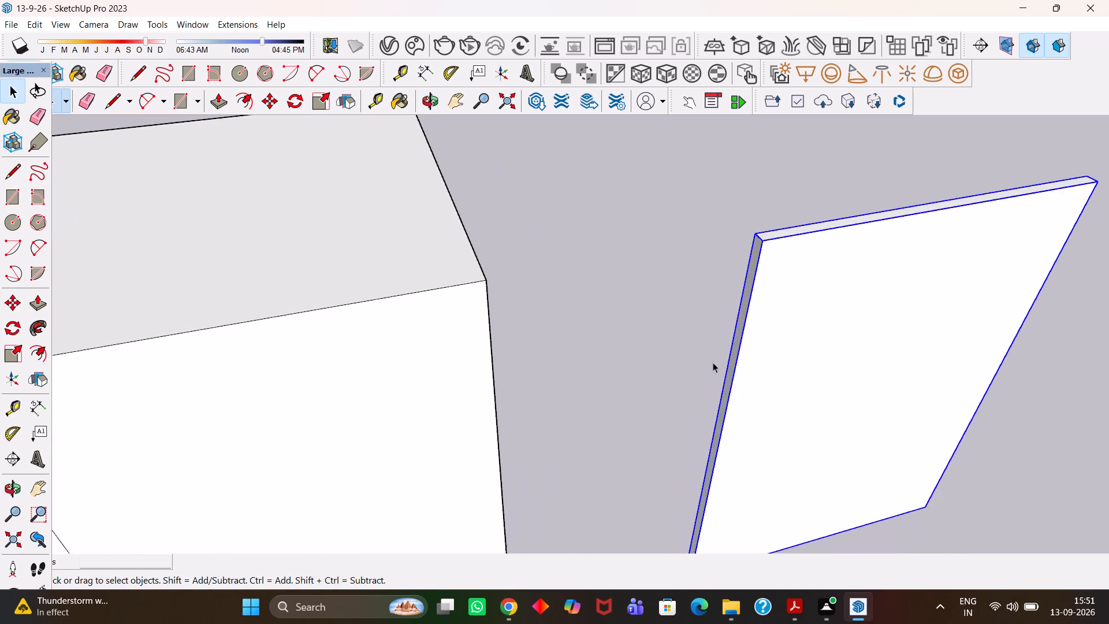
middle_click(747, 384)
scroll(749, 385, up, 1)
key(space)
click(732, 382)
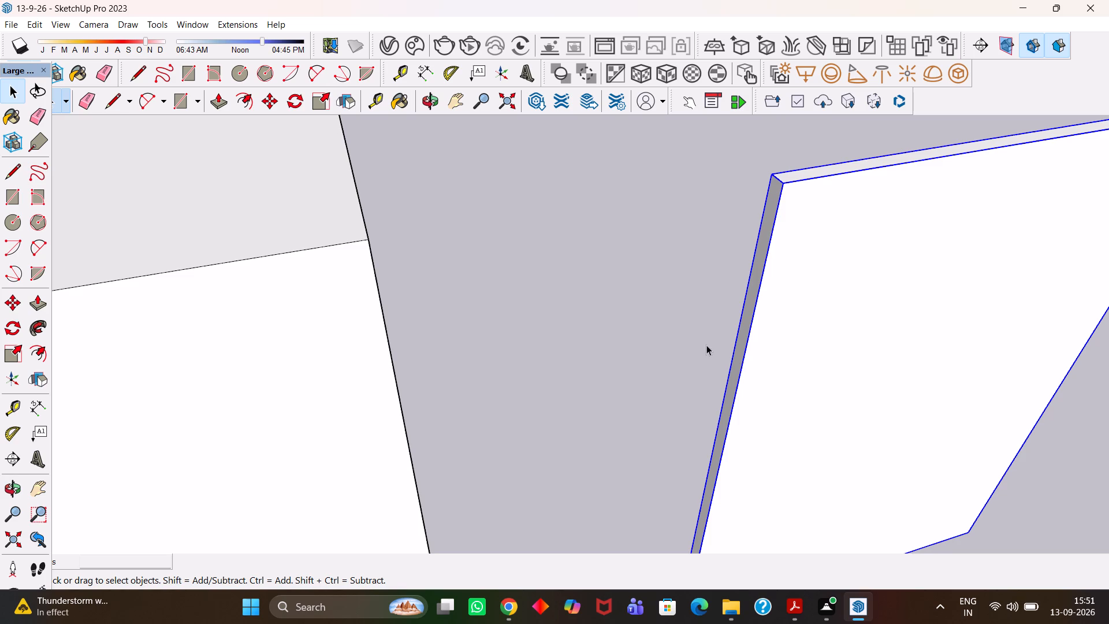
scroll(708, 350, down, 20)
scroll(708, 350, down, 5)
middle_drag(605, 330, 576, 342)
scroll(559, 333, up, 2)
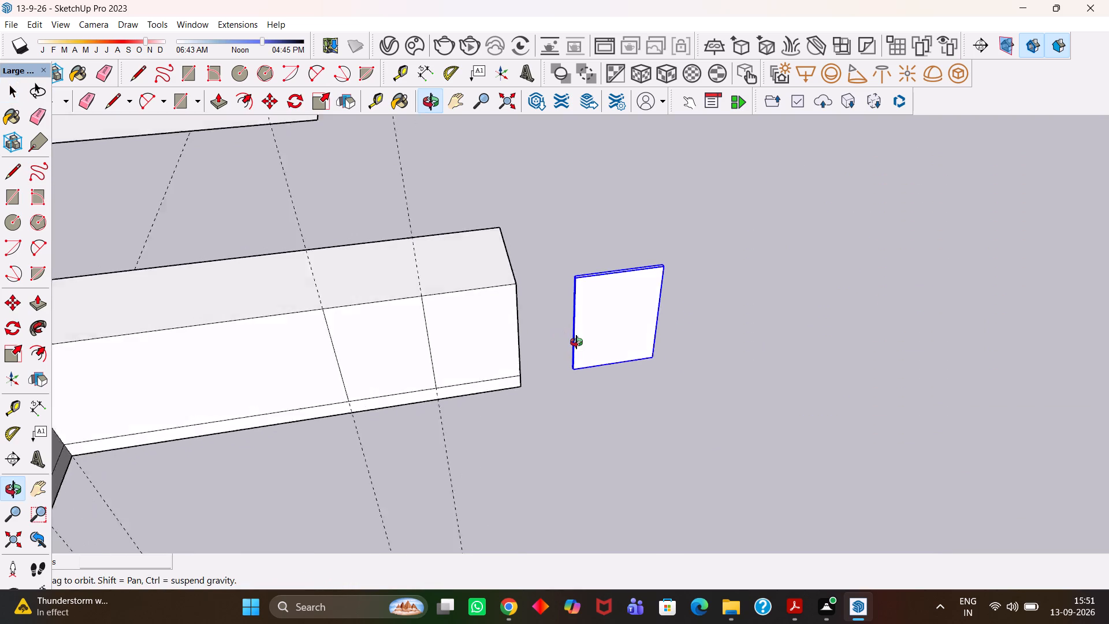
middle_drag(576, 342, 579, 344)
scroll(576, 342, up, 2)
scroll(638, 295, up, 4)
middle_drag(638, 295, 644, 300)
key(m)
scroll(680, 219, up, 3)
click(737, 190)
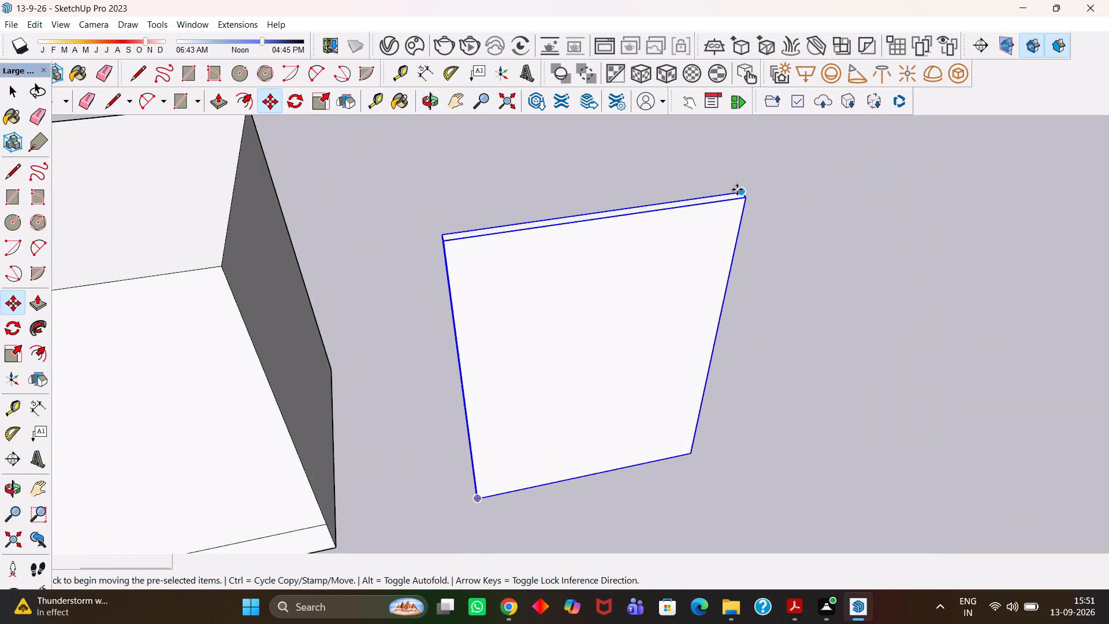
key(h)
scroll(564, 283, down, 5)
drag(502, 291, 678, 295)
key(Escape)
scroll(597, 302, up, 1)
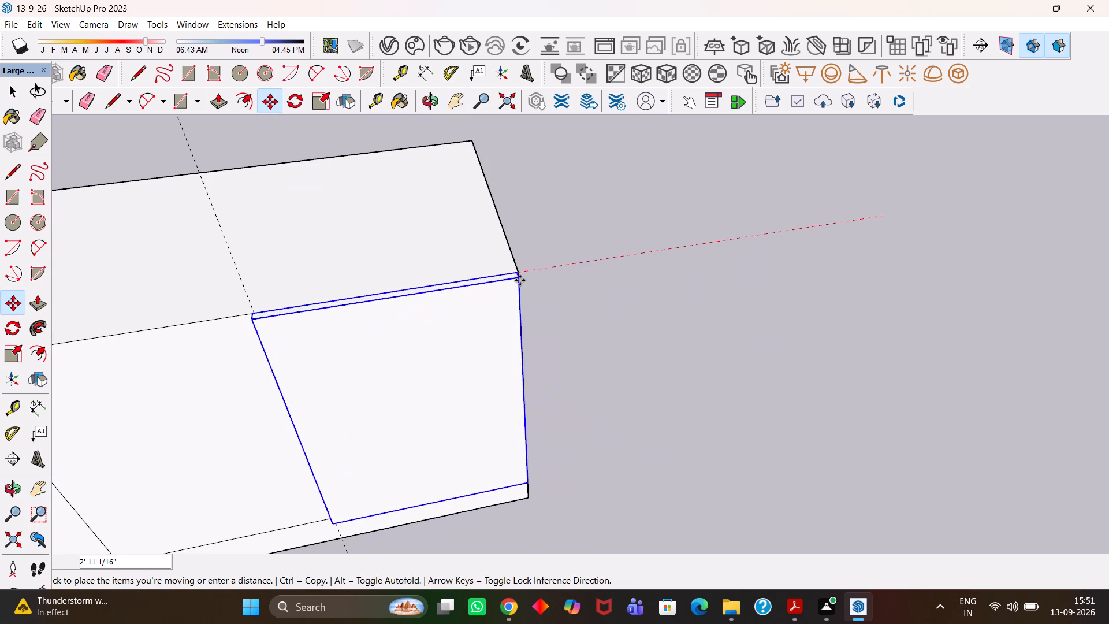
click(522, 274)
Examine how the placed panel sits against the free-end corner, top edge and base strip of the short arm.
scroll(522, 274, up, 7)
key(h)
middle_drag(527, 281, 429, 303)
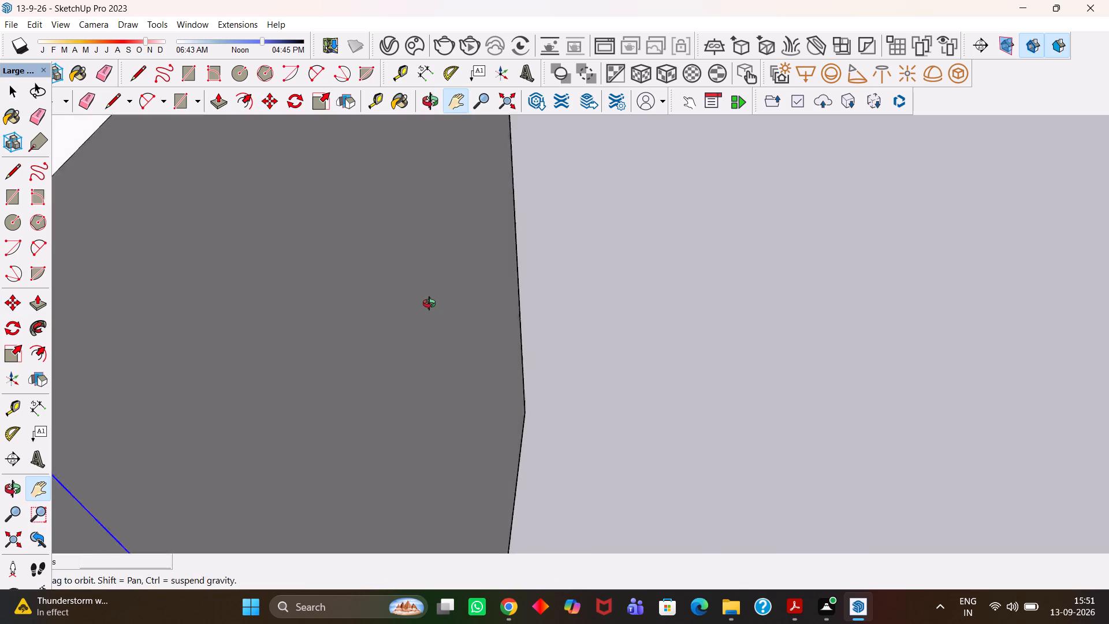
middle_drag(429, 303, 421, 304)
scroll(421, 305, down, 9)
key(h)
drag(326, 313, 460, 358)
scroll(489, 362, up, 9)
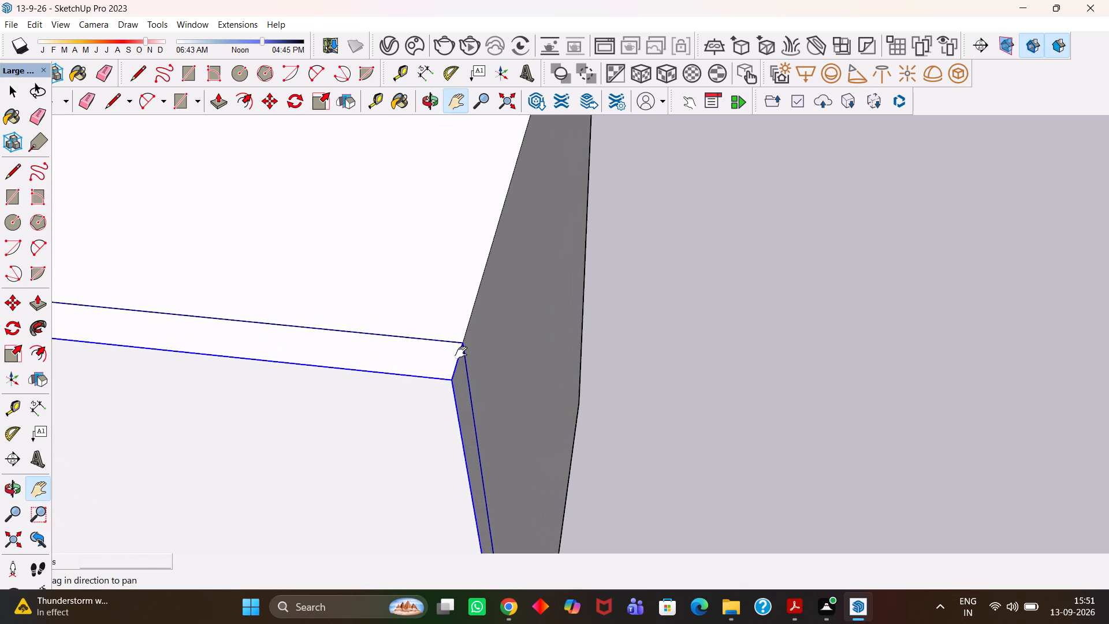
scroll(461, 352, up, 3)
middle_drag(468, 356, 377, 328)
scroll(358, 327, up, 1)
key(h)
scroll(409, 338, down, 8)
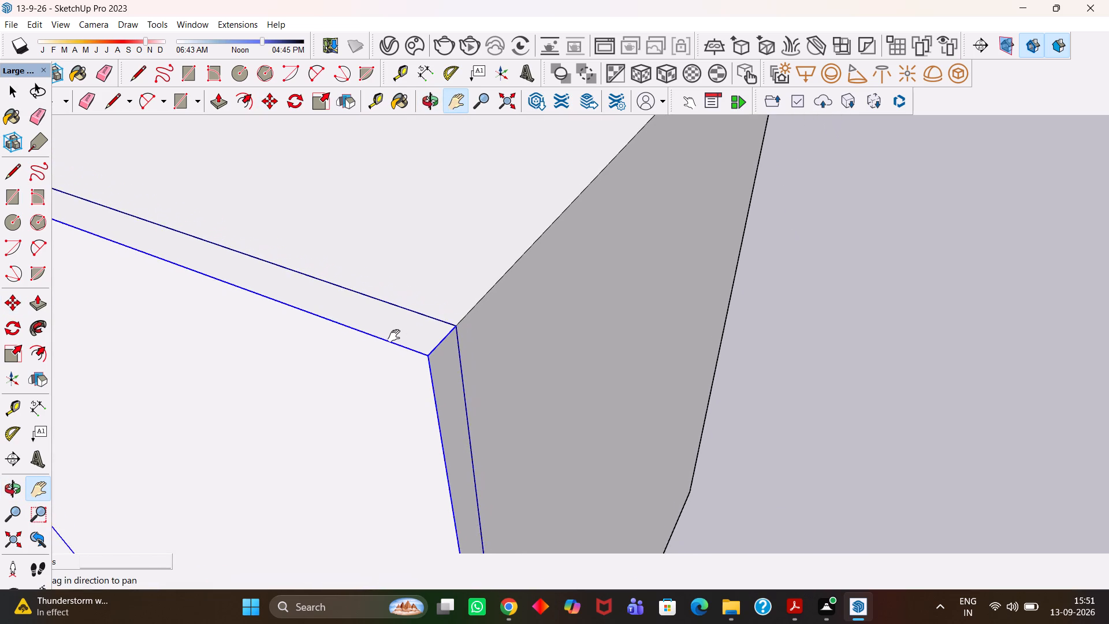
scroll(394, 336, down, 3)
middle_drag(396, 353, 436, 368)
scroll(436, 368, down, 6)
key(h)
drag(400, 369, 751, 422)
scroll(733, 428, down, 5)
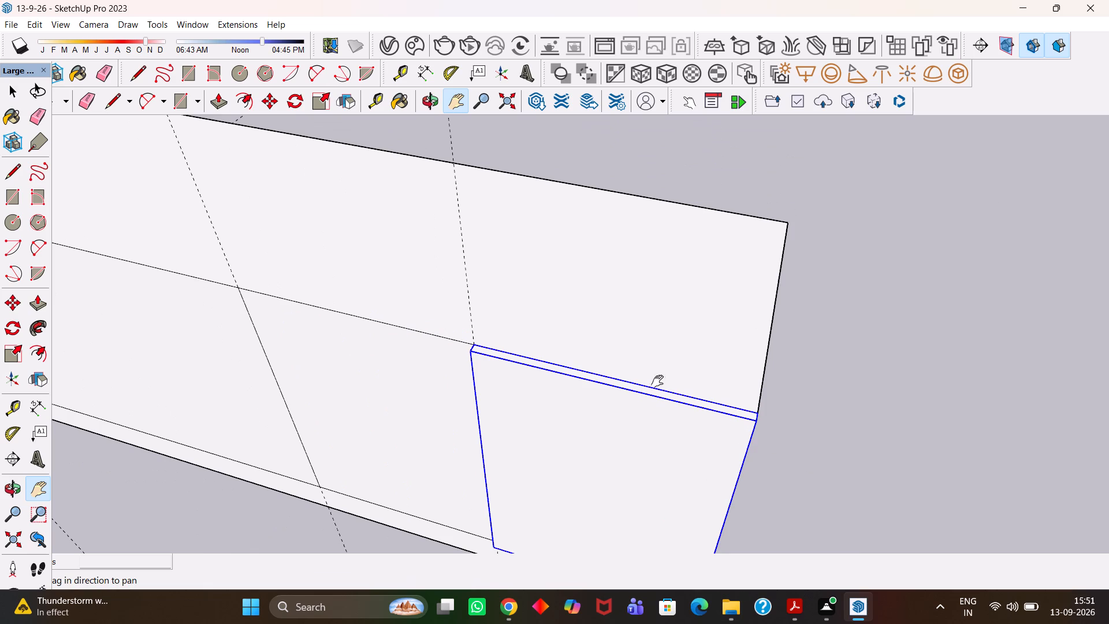
key(h)
middle_drag(561, 347, 645, 353)
scroll(645, 353, down, 2)
key(h)
middle_drag(611, 381, 623, 384)
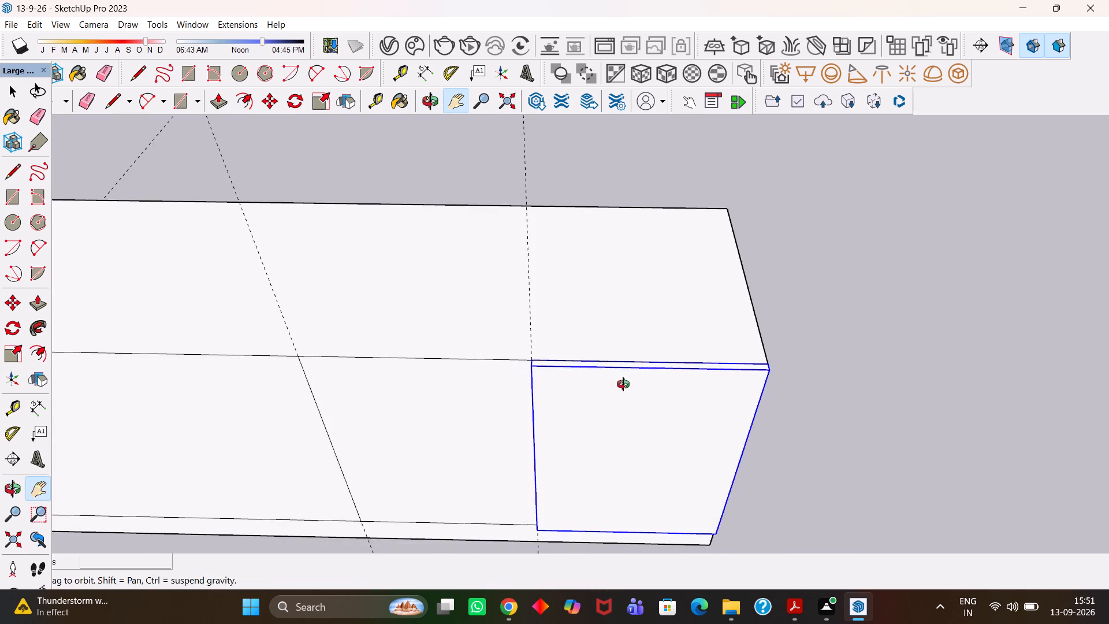
middle_drag(623, 384, 728, 336)
Inside the panel group, push the narrow side face at the division guide inward by 5 mm to leave a gap.
scroll(588, 379, up, 3)
scroll(615, 336, up, 1)
middle_drag(616, 337, 689, 425)
scroll(654, 387, up, 3)
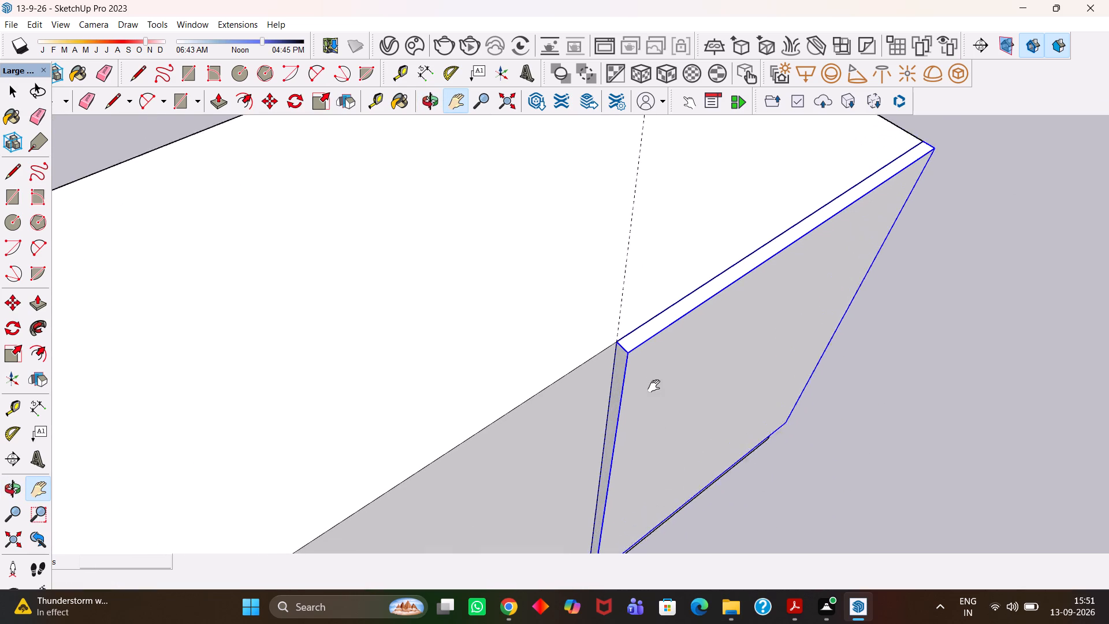
scroll(654, 386, up, 1)
scroll(583, 347, up, 2)
scroll(580, 347, down, 3)
scroll(576, 342, up, 3)
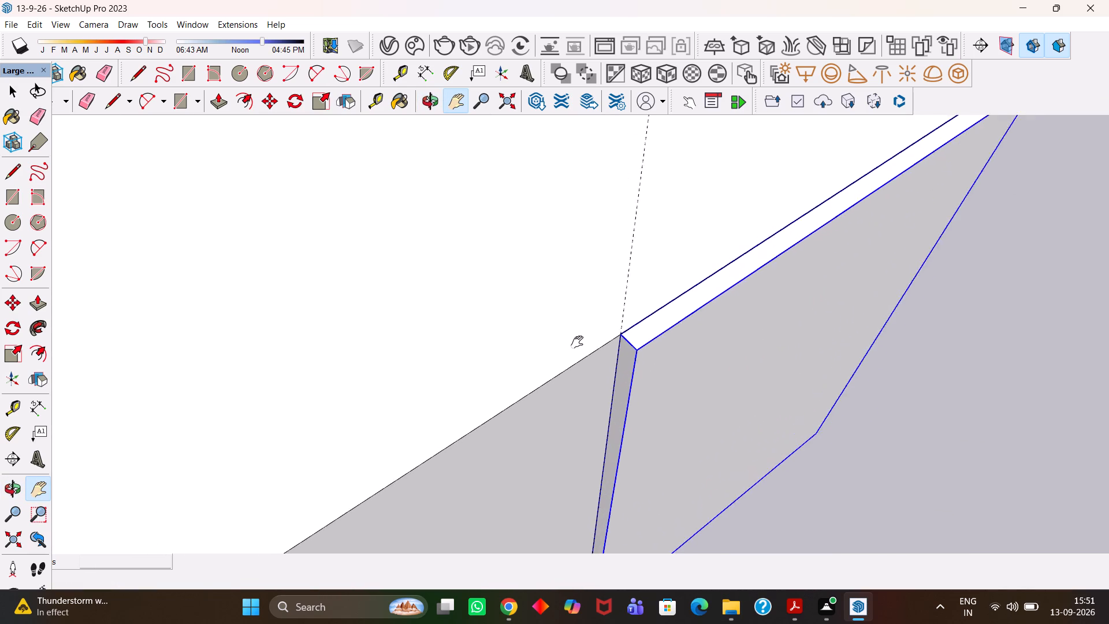
scroll(577, 342, up, 1)
scroll(577, 344, down, 4)
middle_drag(587, 417, 554, 387)
scroll(554, 387, up, 2)
key(h)
drag(612, 385, 574, 285)
key(space)
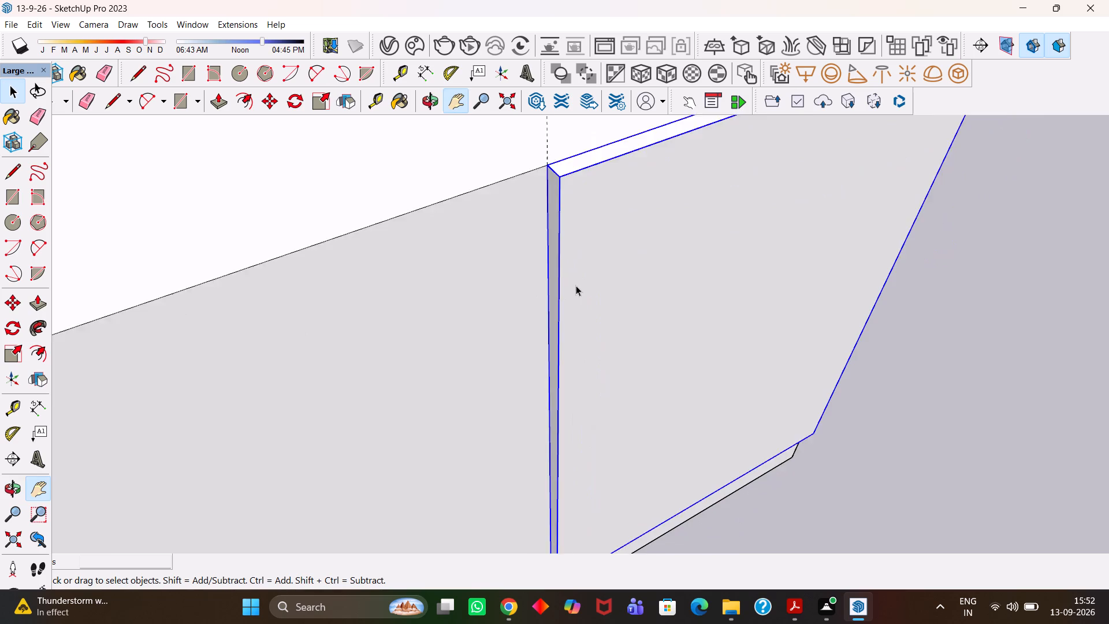
scroll(576, 286, down, 3)
scroll(561, 303, up, 2)
key(space)
double_click(557, 302)
click(559, 302)
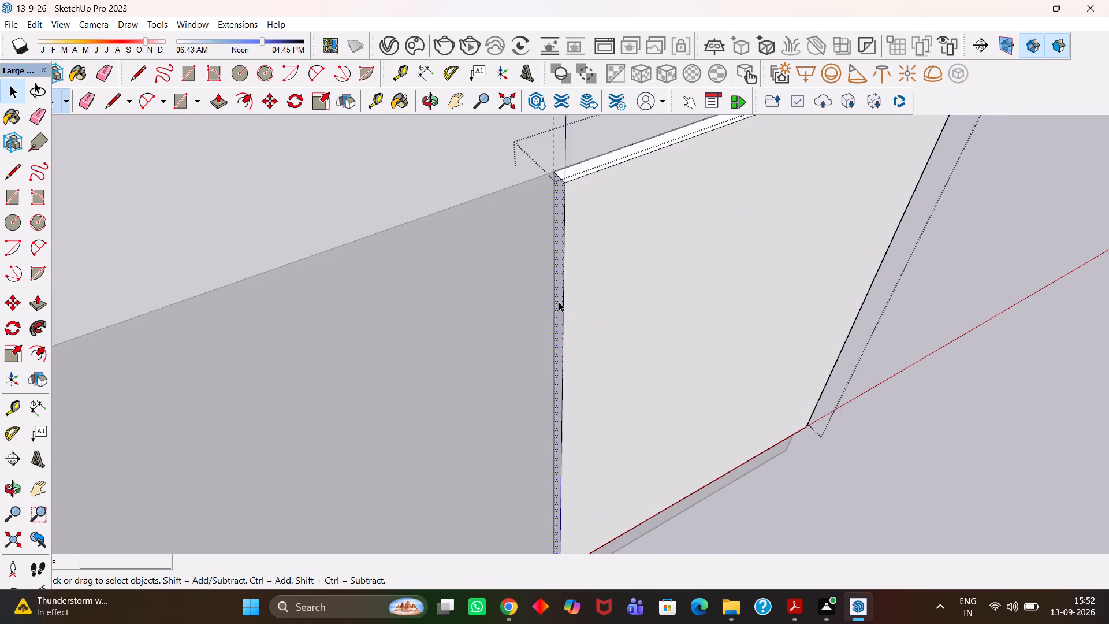
scroll(560, 302, up, 2)
key(p)
click(563, 303)
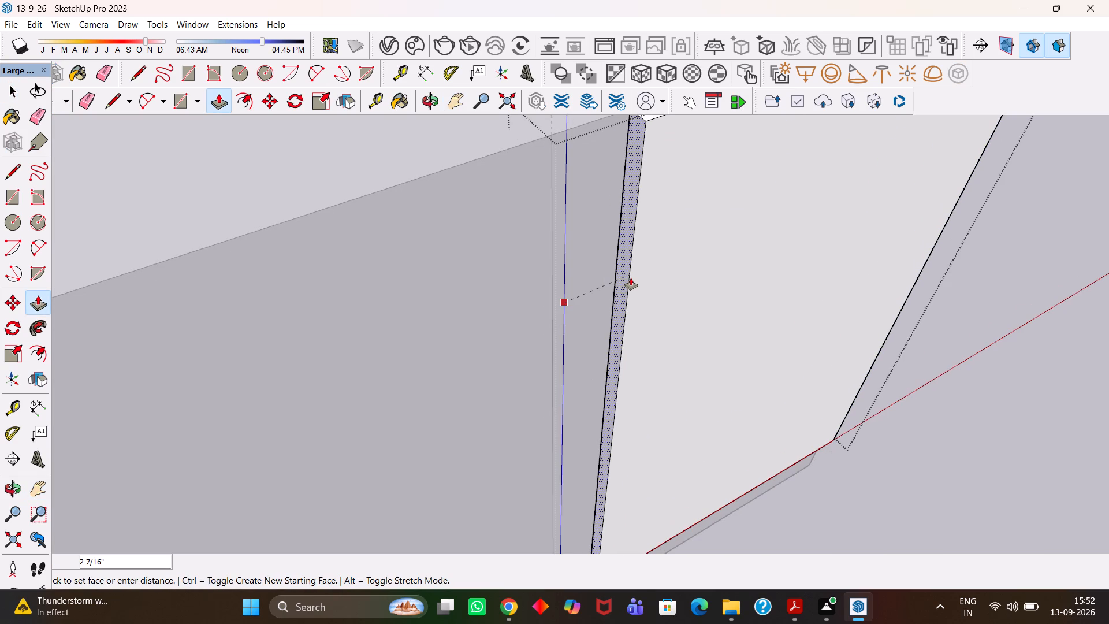
text(5mm)
key(Return)
key(h)
scroll(631, 278, down, 12)
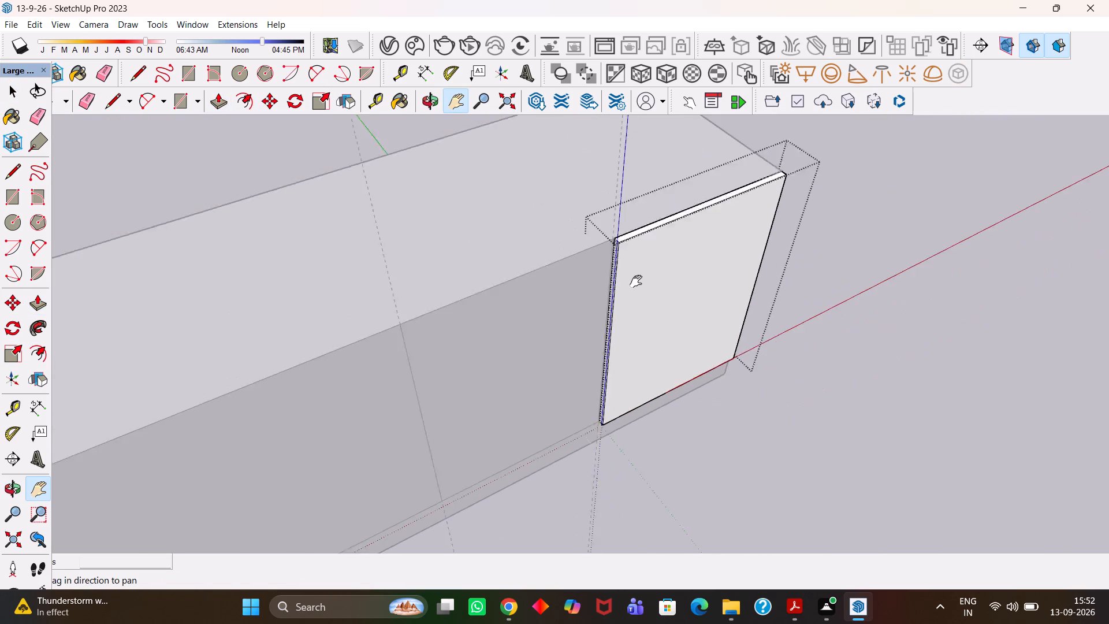
scroll(636, 281, down, 6)
middle_drag(659, 328, 596, 336)
scroll(596, 336, down, 2)
key(space)
click(876, 246)
Copy the panel group along the short arm's top edge to the inner corner, dividing the distance into 4 evenly spaced copies.
click(660, 312)
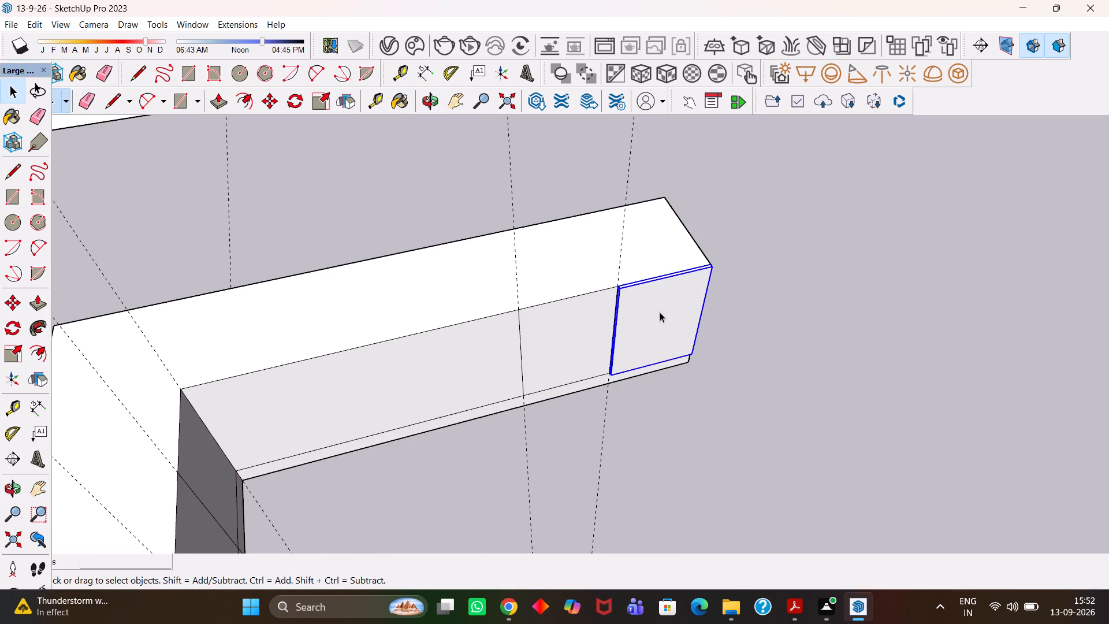
middle_drag(660, 312, 614, 313)
scroll(614, 313, up, 11)
key(m)
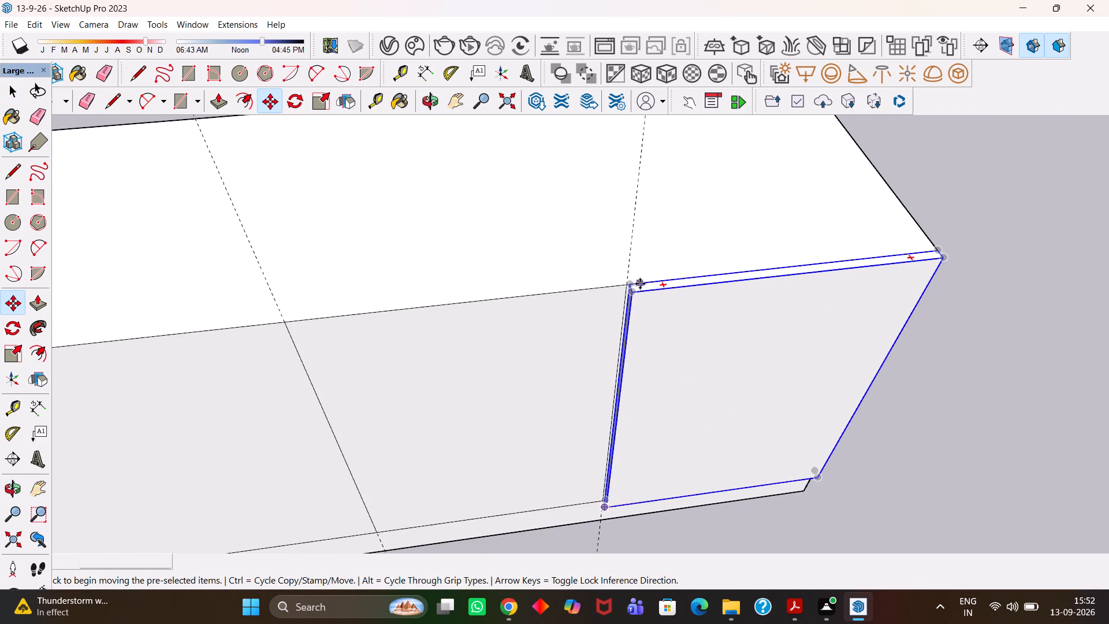
scroll(638, 283, up, 6)
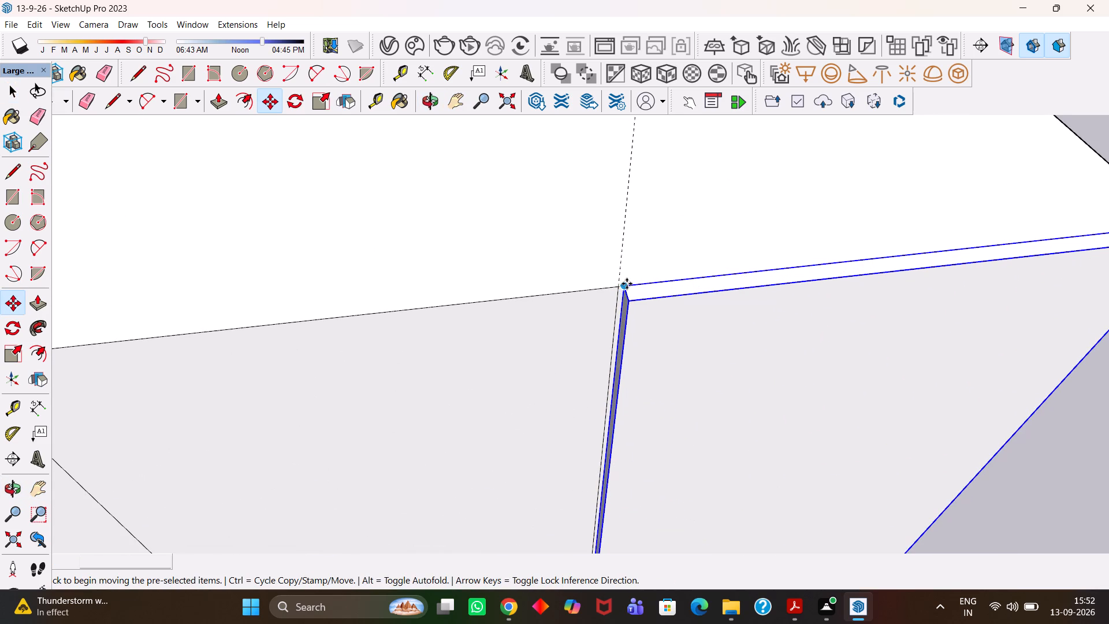
click(629, 288)
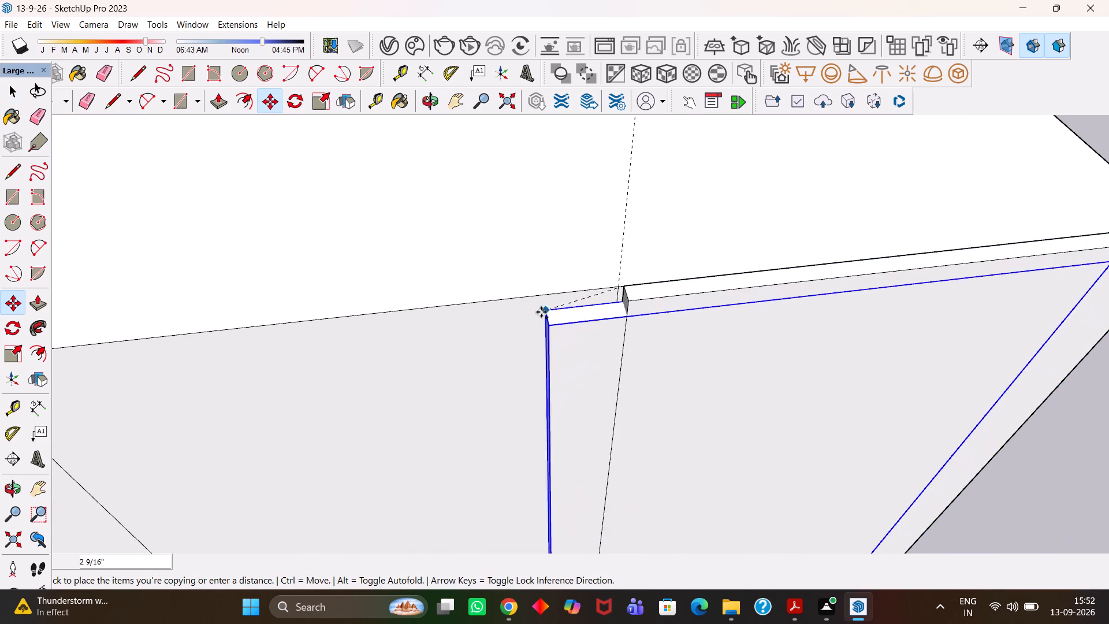
key(h)
scroll(468, 329, down, 9)
middle_drag(466, 335, 414, 336)
scroll(414, 336, down, 2)
key(h)
drag(403, 343, 725, 363)
drag(388, 356, 710, 370)
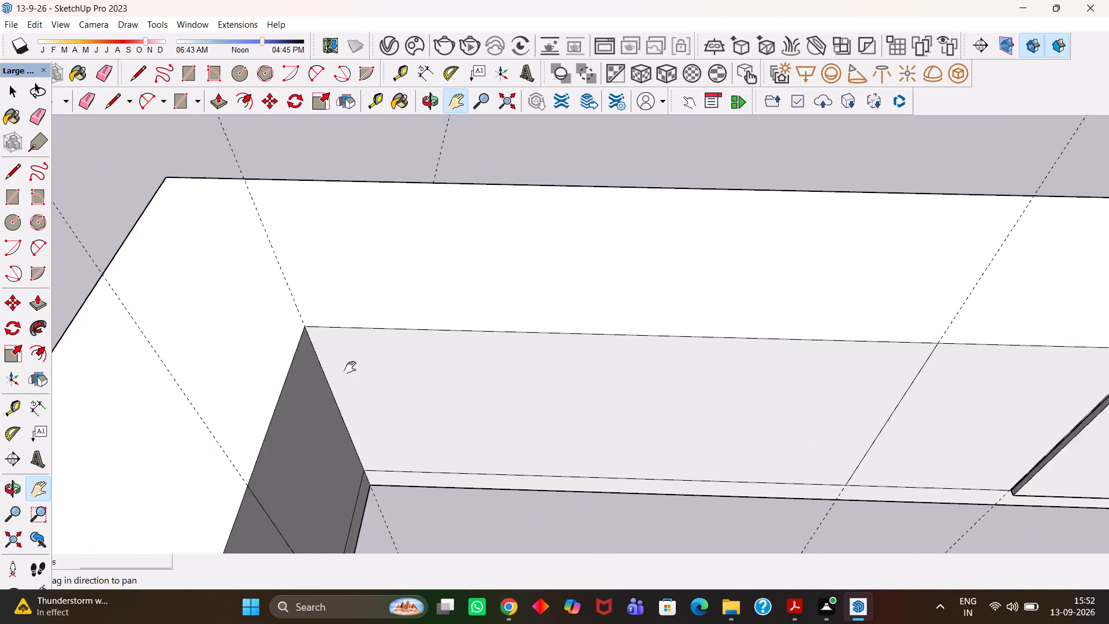
drag(324, 367, 419, 367)
scroll(449, 352, up, 5)
key(Escape)
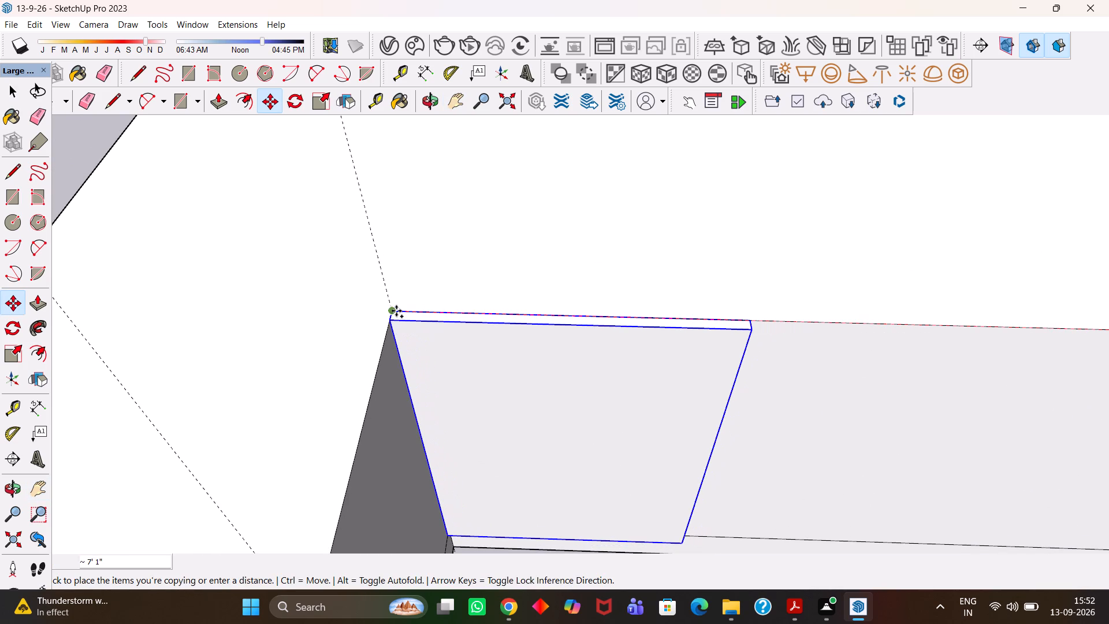
click(396, 311)
key(slash)
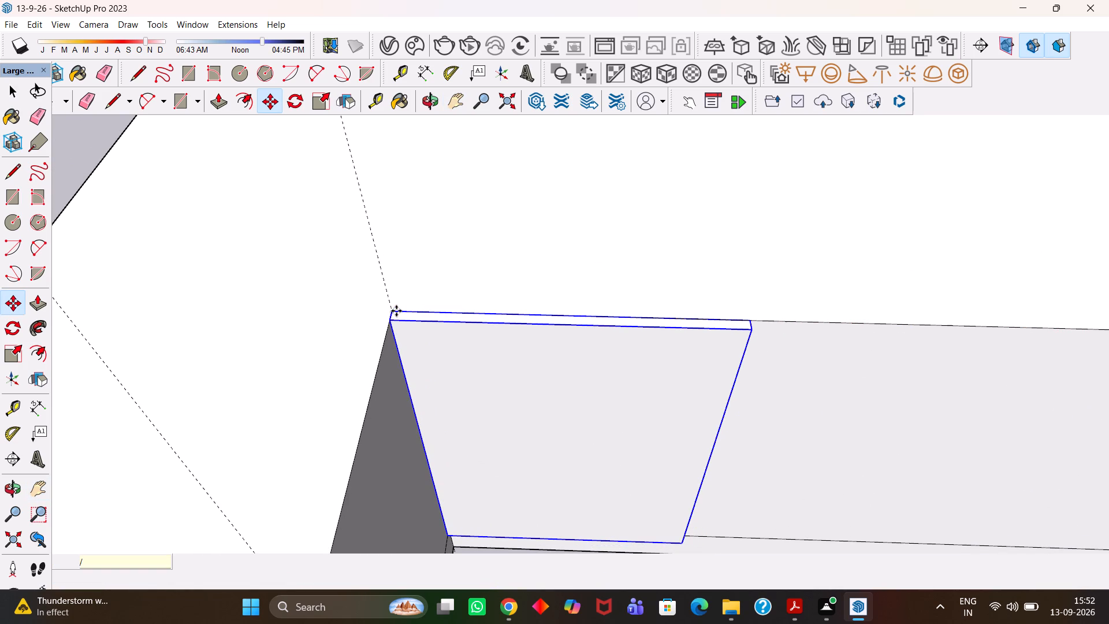
key(4)
key(Return)
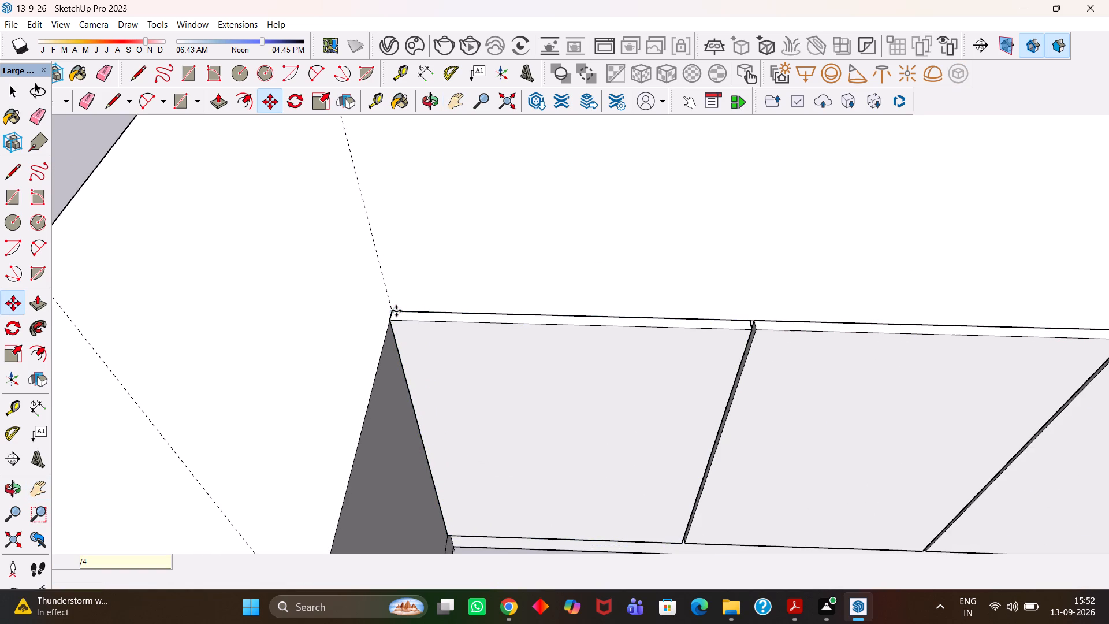
Review the row of panels on the short arm and the rest of the L-shaped counter.
key(h)
scroll(424, 312, down, 16)
key(h)
middle_drag(564, 391, 492, 370)
middle_click(492, 370)
scroll(492, 370, down, 2)
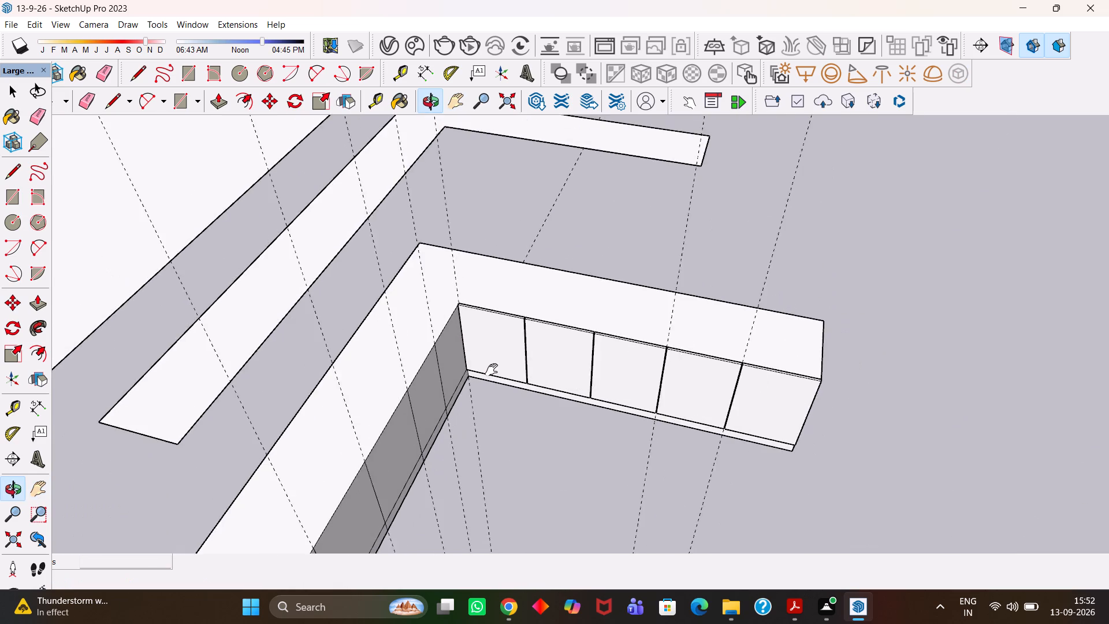
scroll(492, 370, down, 15)
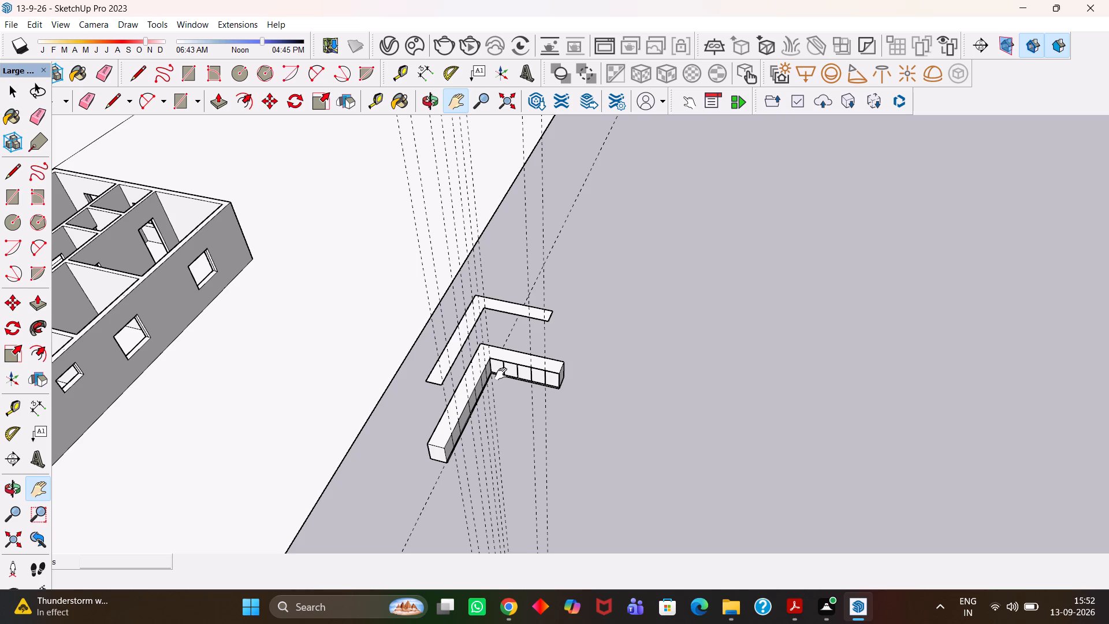
scroll(501, 374, up, 13)
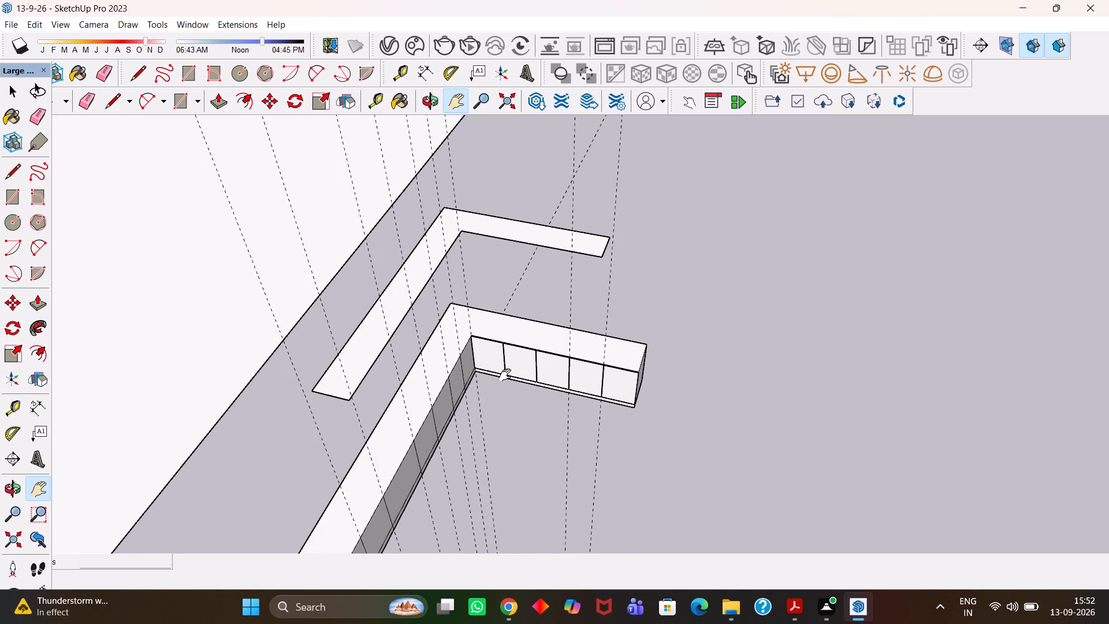
Examine the short arm's row of panels, the inner corner and the divided inner face of the counter's long arm.
scroll(506, 376, up, 8)
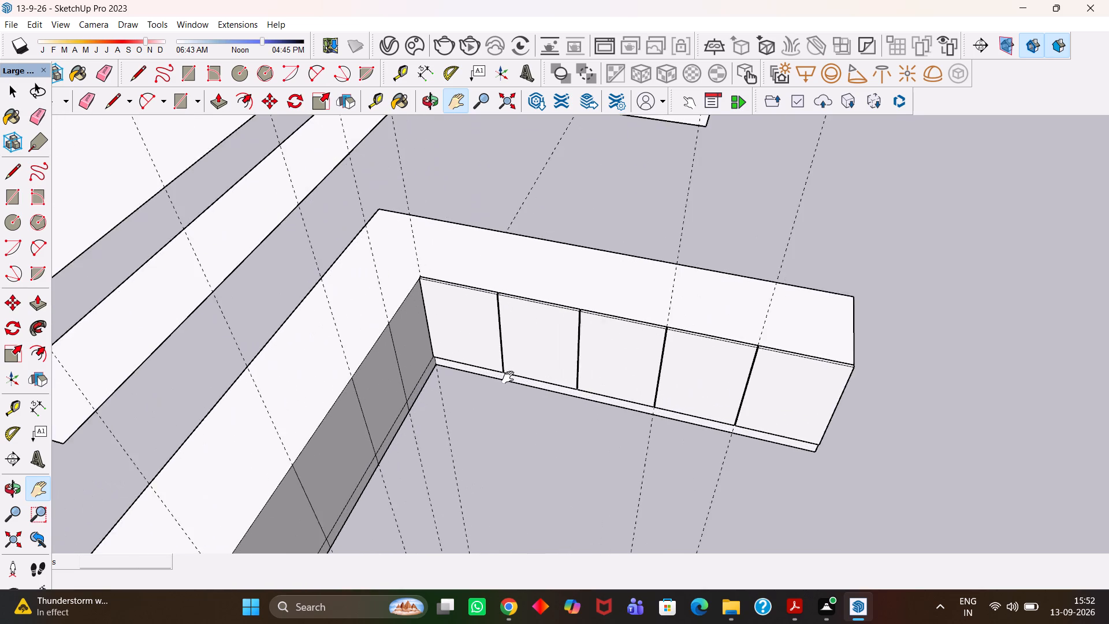
scroll(508, 377, down, 5)
middle_drag(548, 444, 474, 424)
scroll(474, 424, up, 1)
scroll(478, 425, down, 3)
key(h)
drag(455, 436, 546, 418)
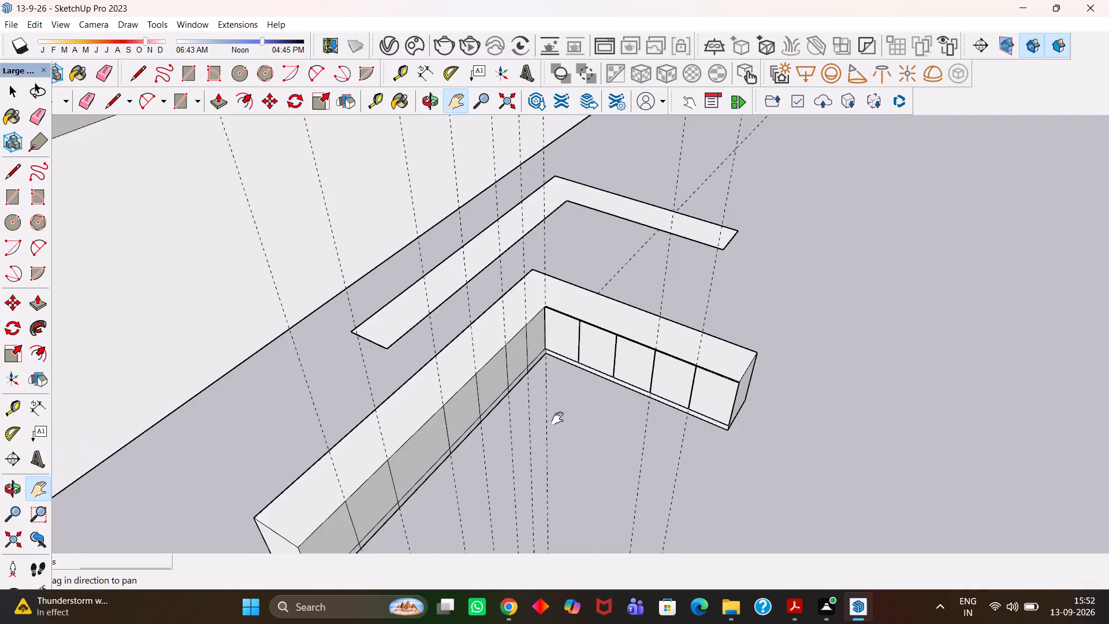
scroll(556, 424, down, 4)
middle_drag(561, 455, 492, 436)
scroll(492, 436, up, 4)
scroll(492, 436, down, 2)
drag(478, 430, 525, 441)
scroll(540, 459, up, 4)
scroll(513, 466, down, 4)
drag(512, 463, 575, 460)
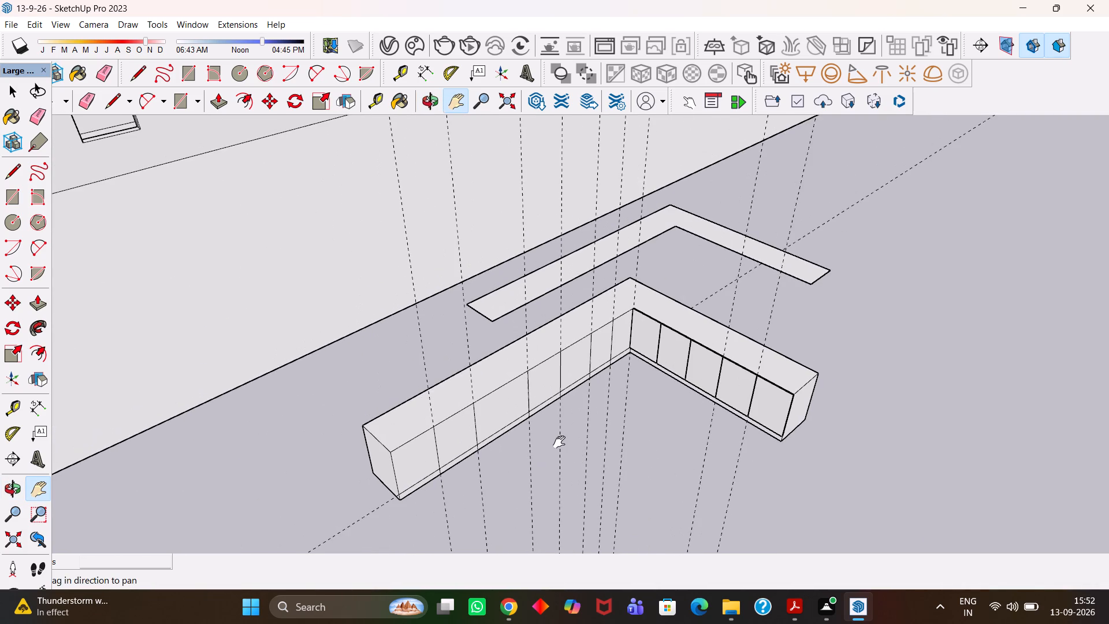
scroll(559, 442, up, 7)
scroll(559, 442, down, 7)
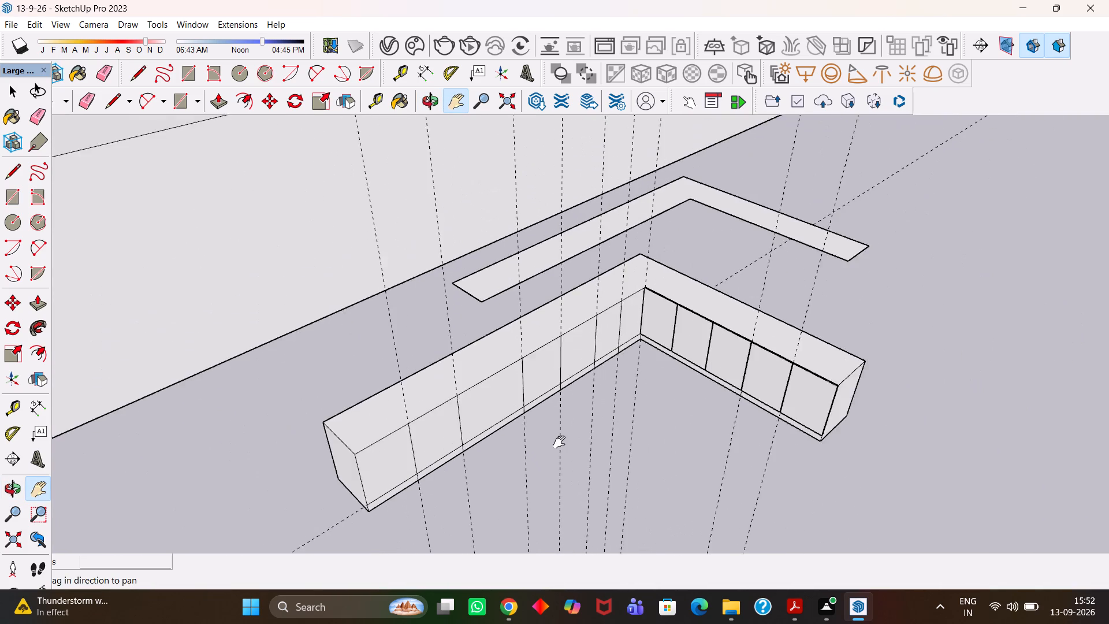
scroll(559, 442, up, 2)
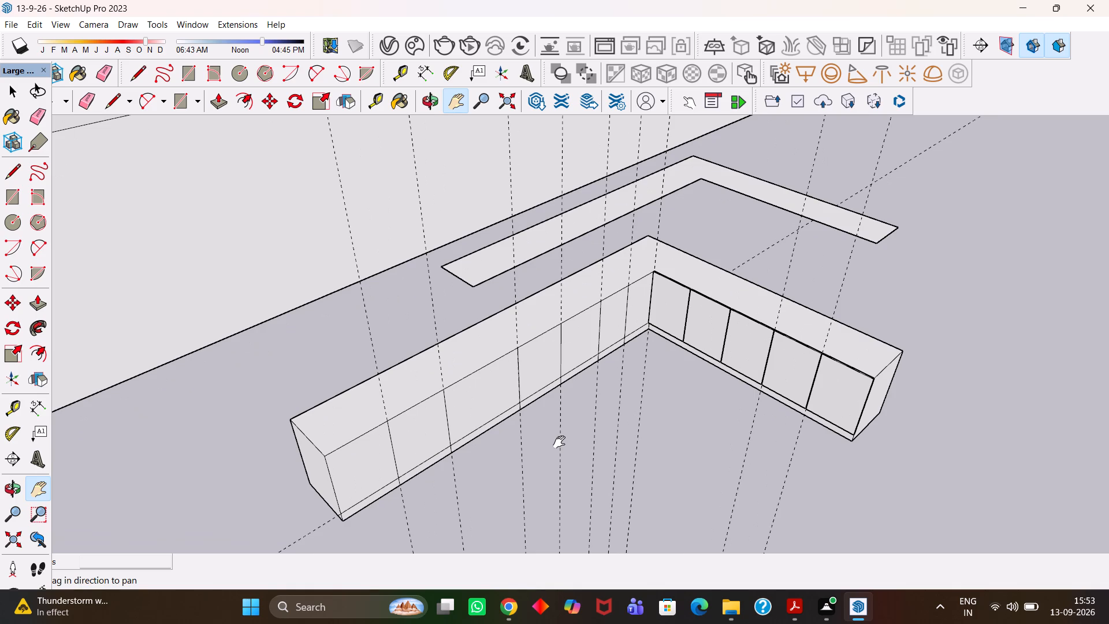
key(h)
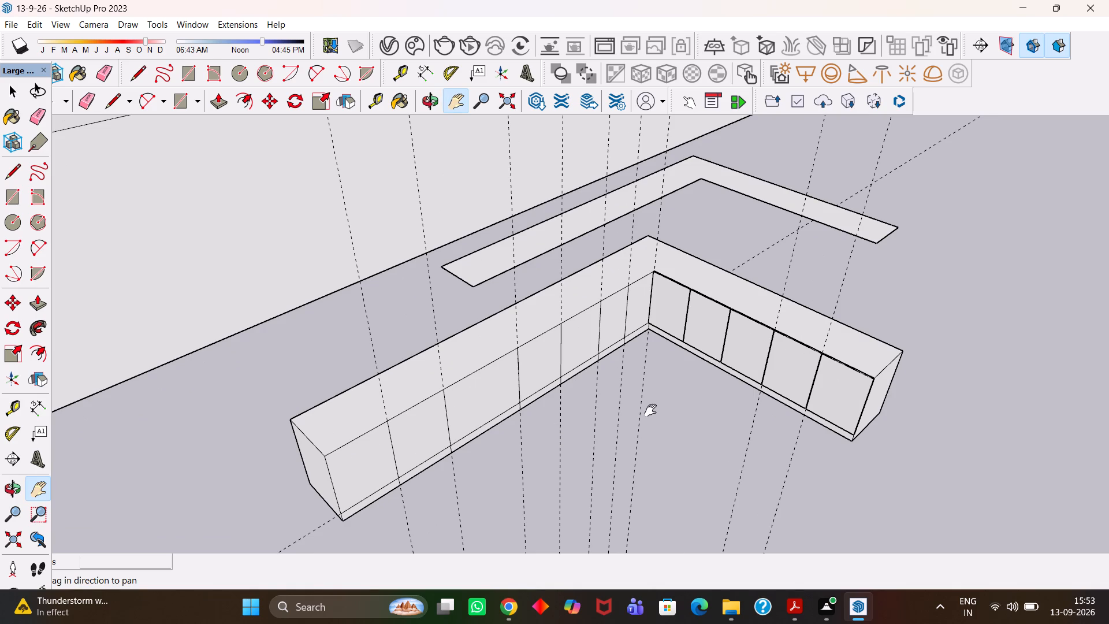
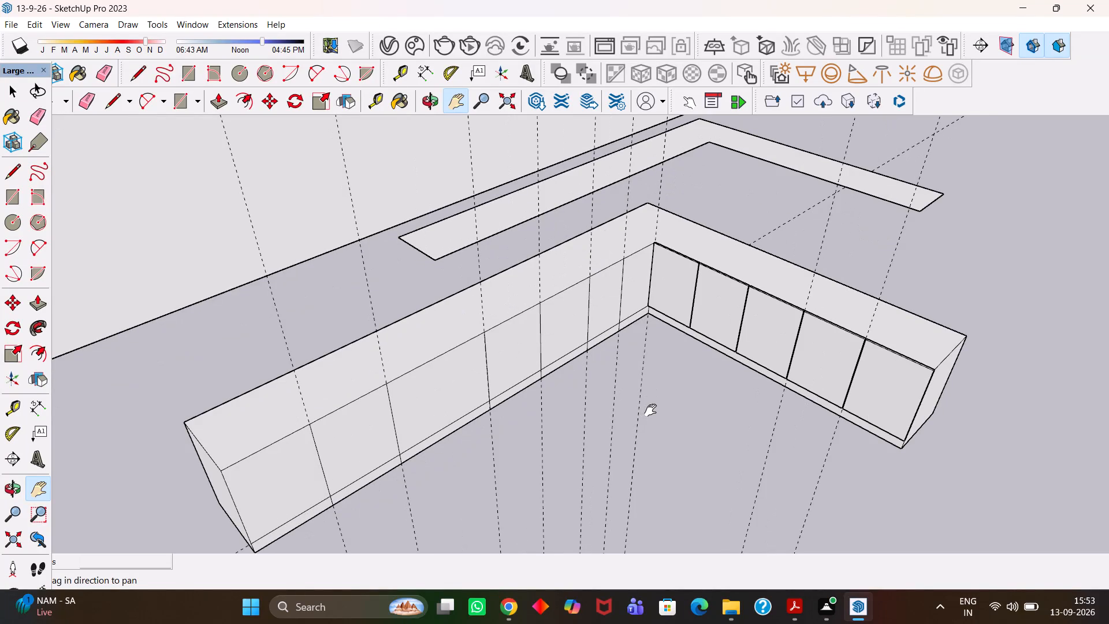
Examine the panelled short arm, the inner corner and the divided inner face of the long arm from several angles.
scroll(650, 410, up, 3)
scroll(650, 410, down, 5)
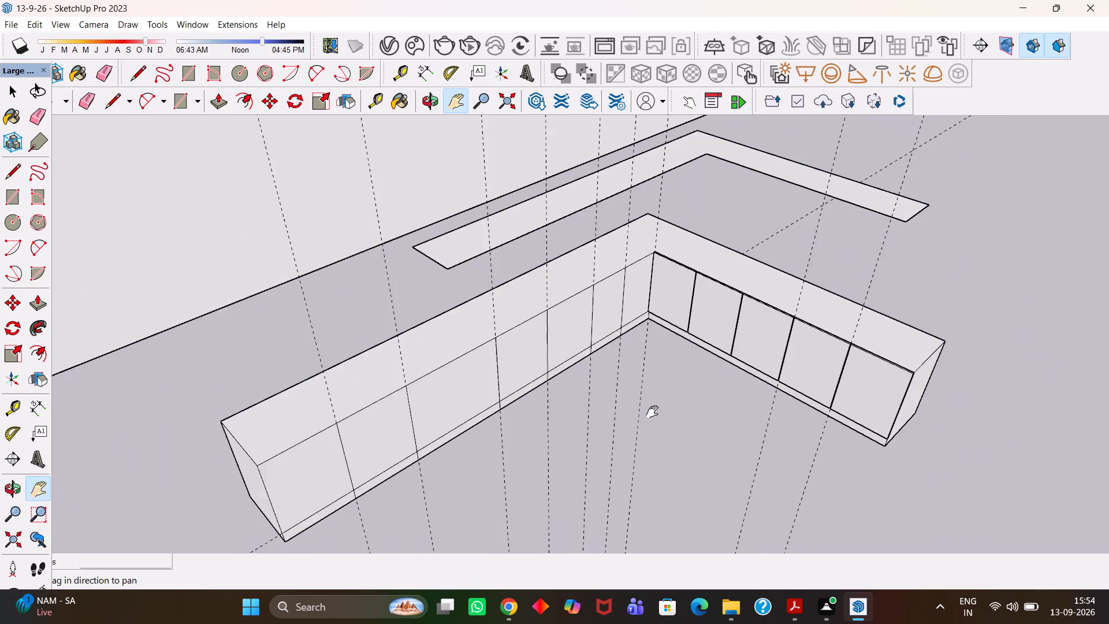
scroll(652, 419, down, 7)
scroll(670, 444, up, 5)
middle_drag(691, 462, 575, 452)
drag(397, 399, 427, 399)
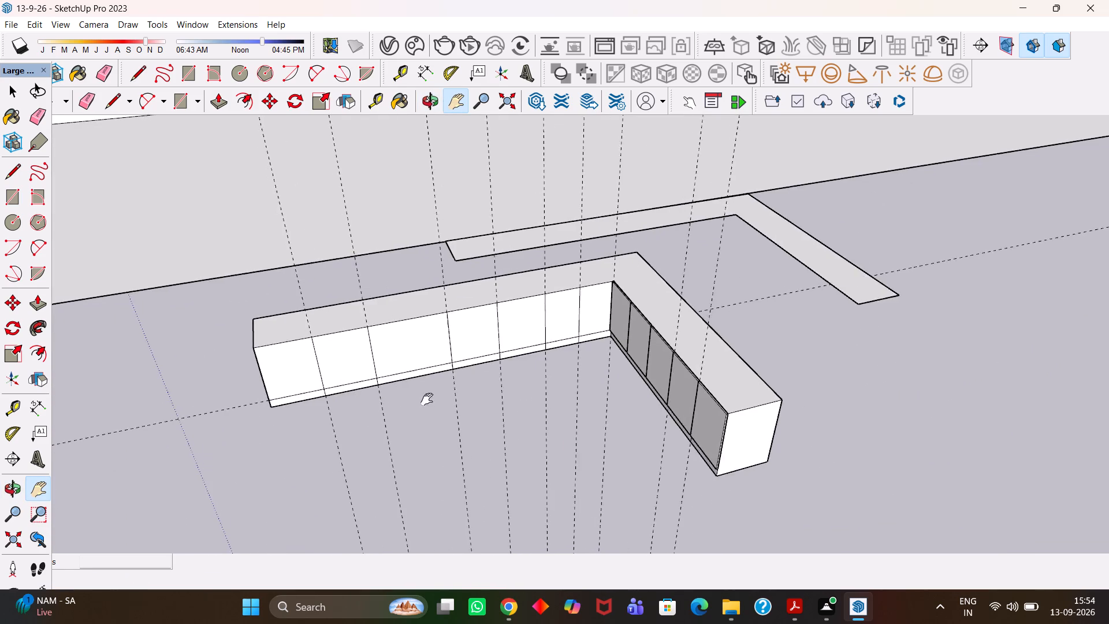
drag(427, 399, 582, 391)
middle_drag(632, 463, 530, 449)
scroll(530, 449, up, 5)
middle_drag(451, 449, 619, 373)
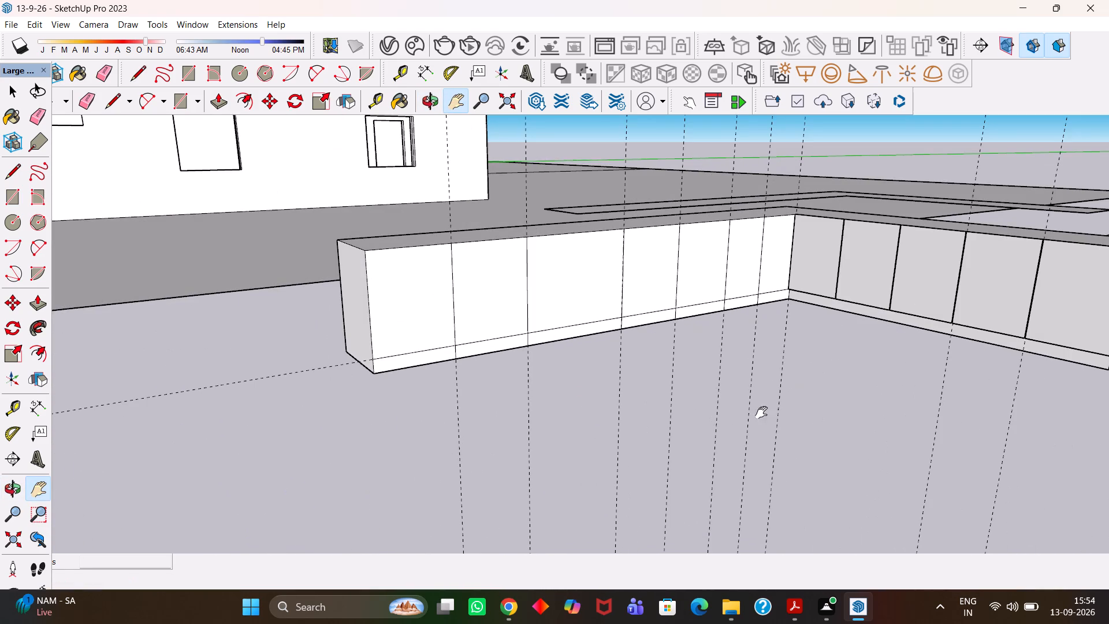
drag(772, 292, 681, 373)
scroll(668, 369, up, 2)
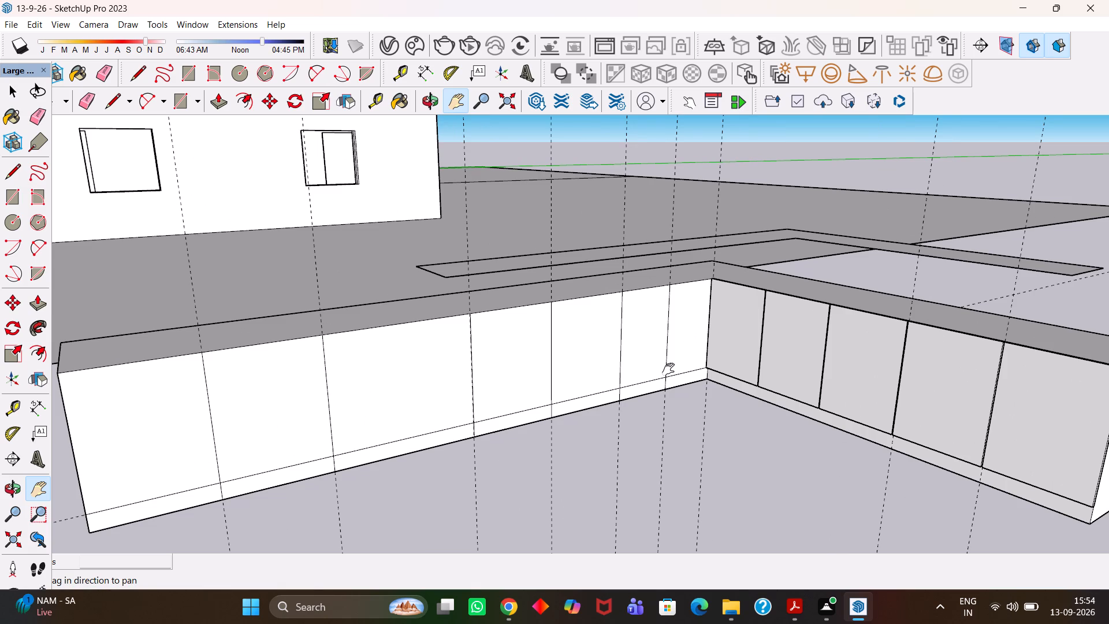
key(h)
scroll(668, 369, down, 8)
scroll(788, 346, up, 7)
scroll(635, 364, up, 2)
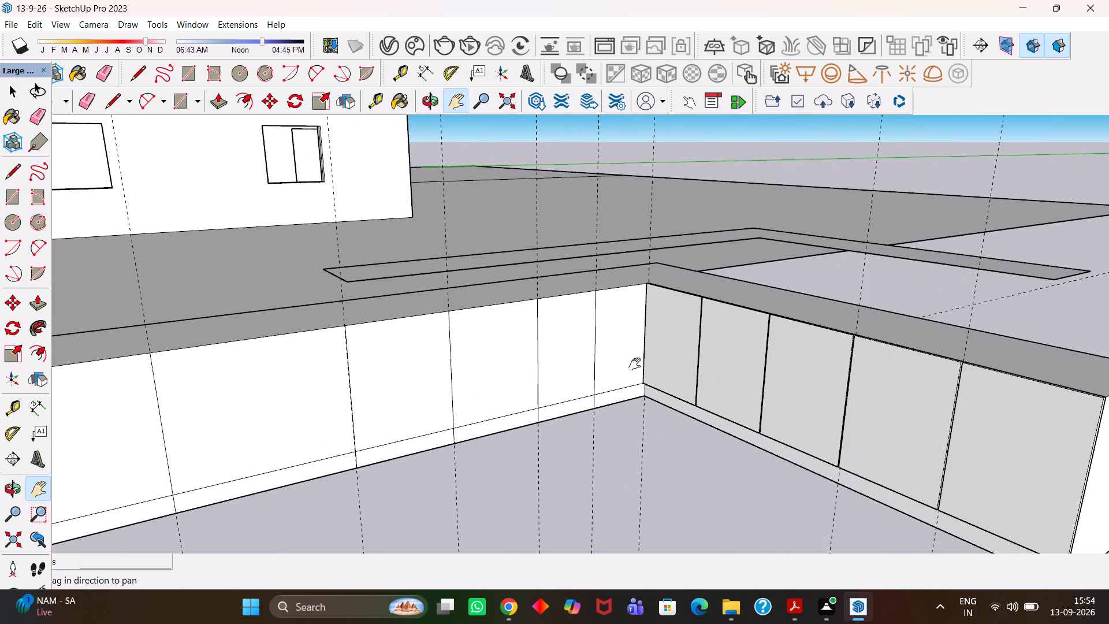
scroll(635, 364, up, 4)
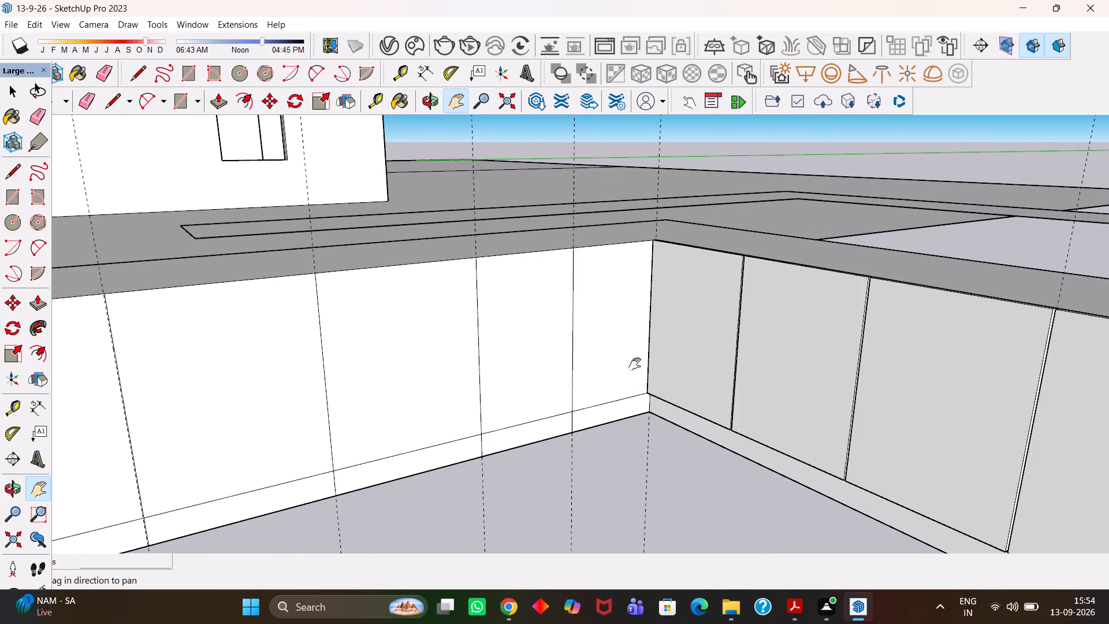
scroll(635, 364, up, 4)
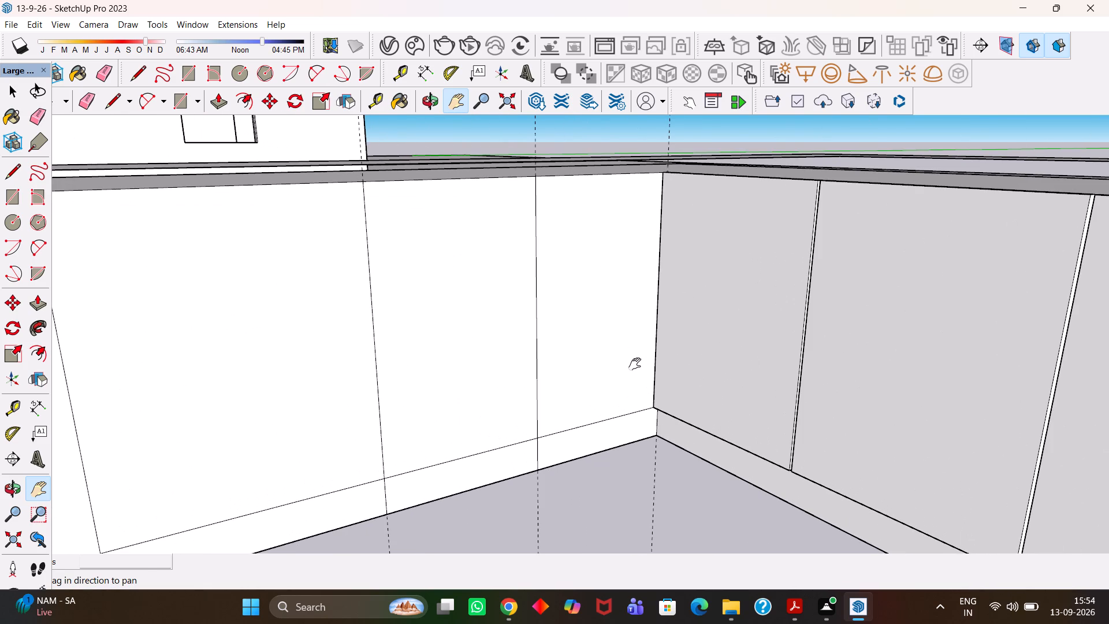
scroll(635, 364, down, 9)
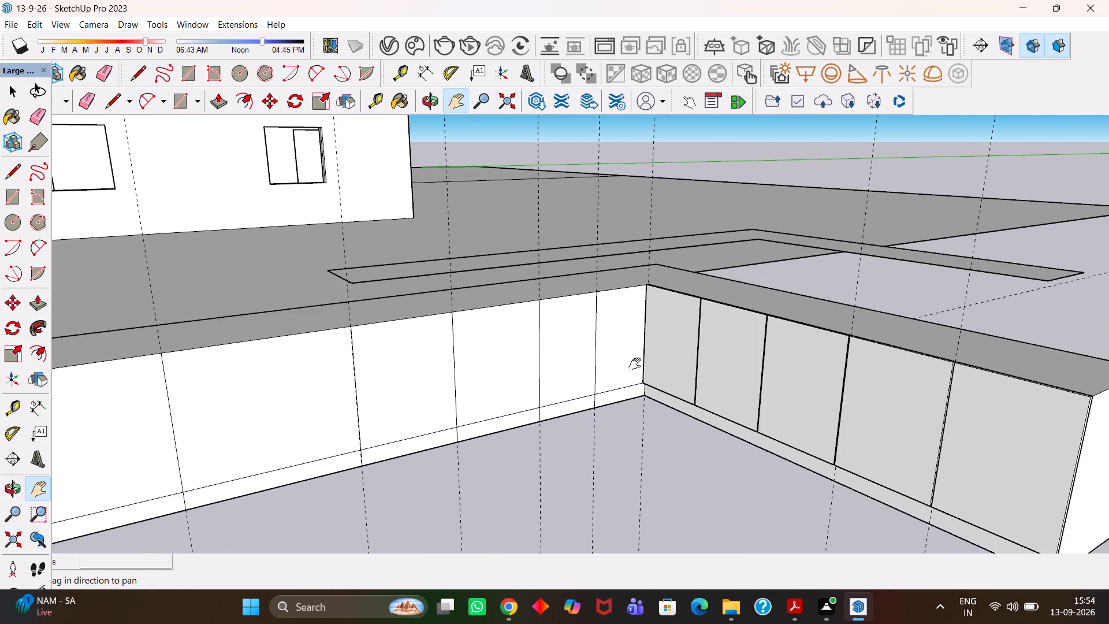
scroll(635, 364, down, 4)
middle_drag(631, 362, 684, 384)
scroll(684, 384, up, 1)
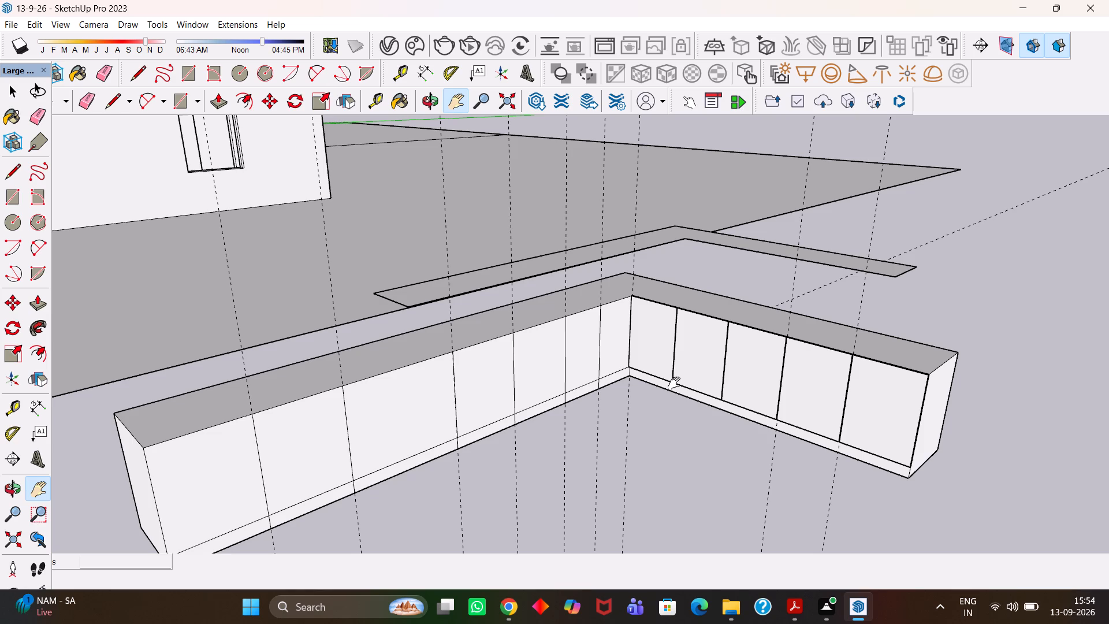
scroll(674, 383, up, 5)
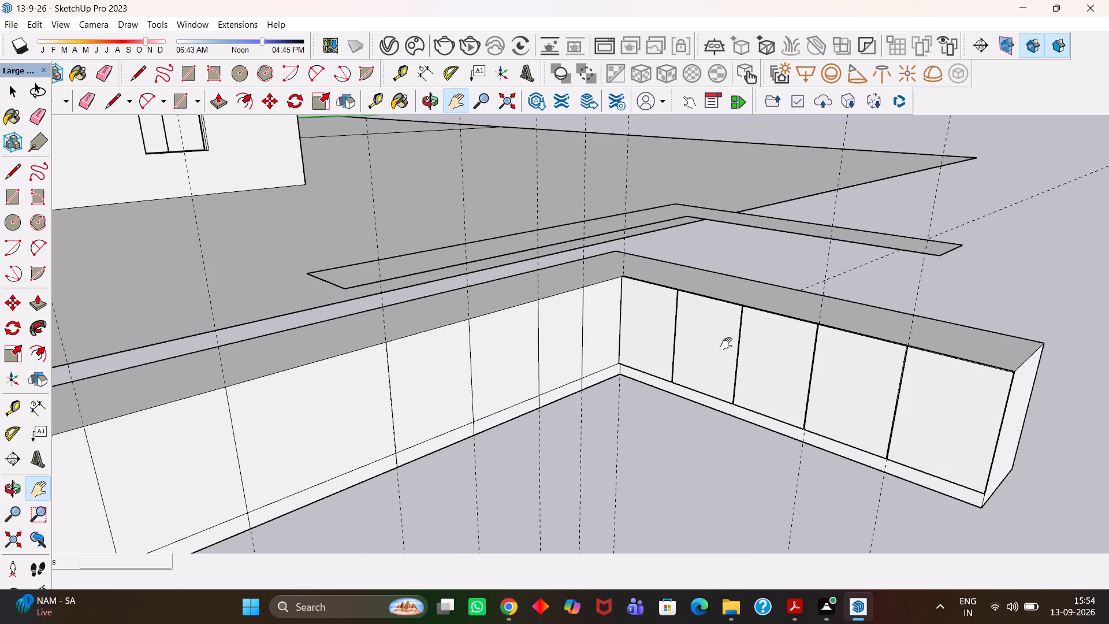
scroll(720, 332, down, 10)
middle_drag(579, 424, 570, 484)
scroll(578, 429, up, 3)
middle_drag(751, 356, 567, 408)
scroll(565, 408, up, 1)
drag(467, 434, 598, 352)
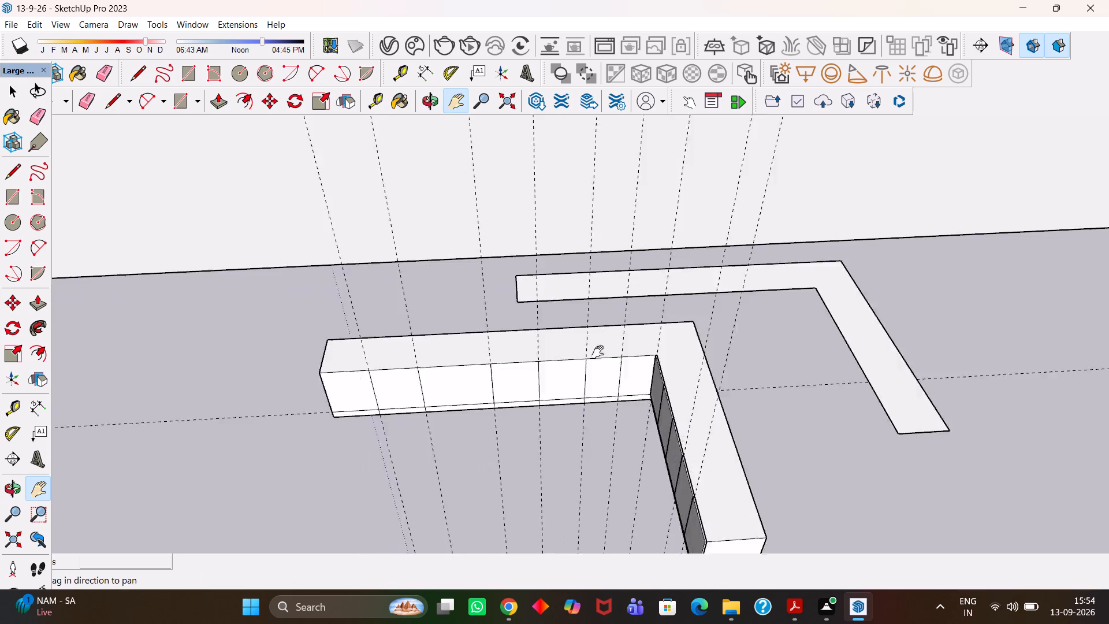
drag(598, 352, 656, 314)
scroll(649, 330, down, 3)
middle_drag(606, 386, 687, 384)
scroll(687, 382, up, 1)
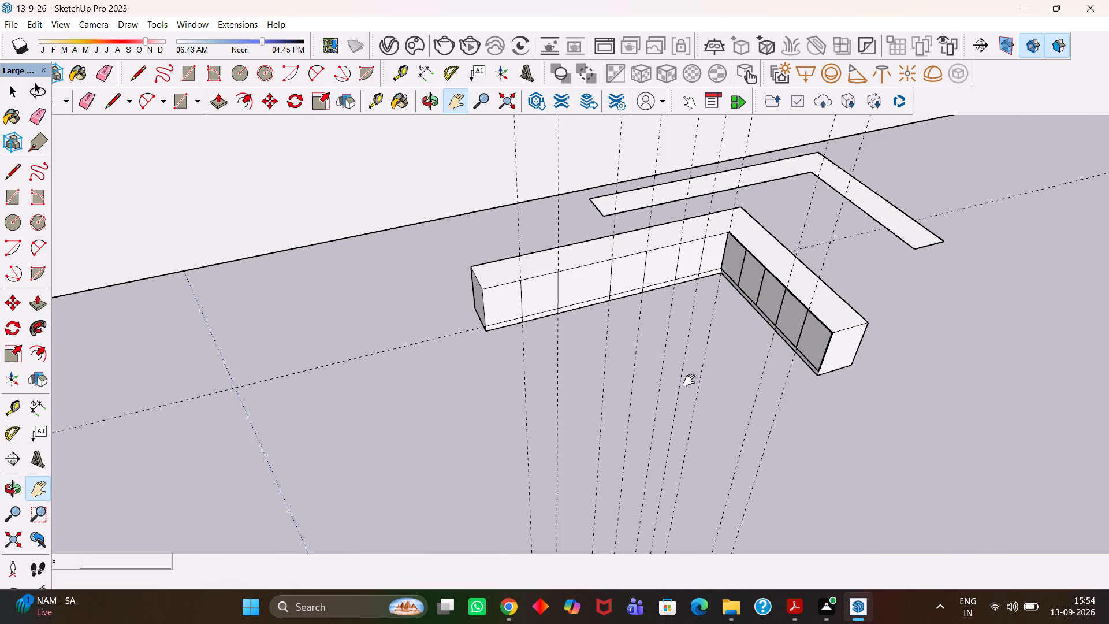
scroll(689, 380, up, 5)
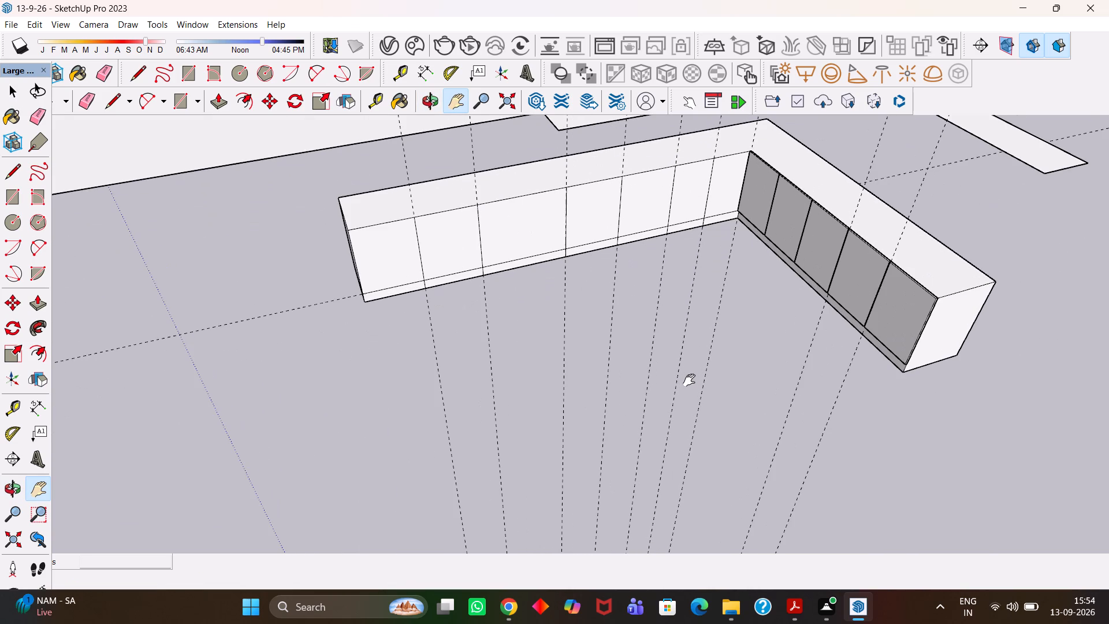
scroll(689, 380, up, 3)
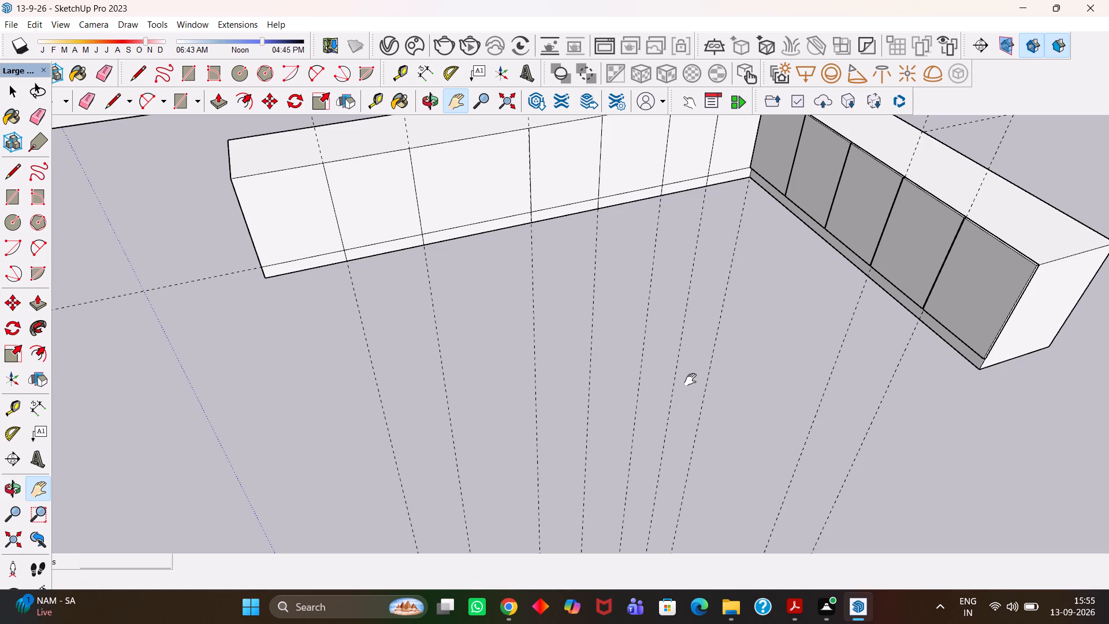
scroll(690, 379, up, 3)
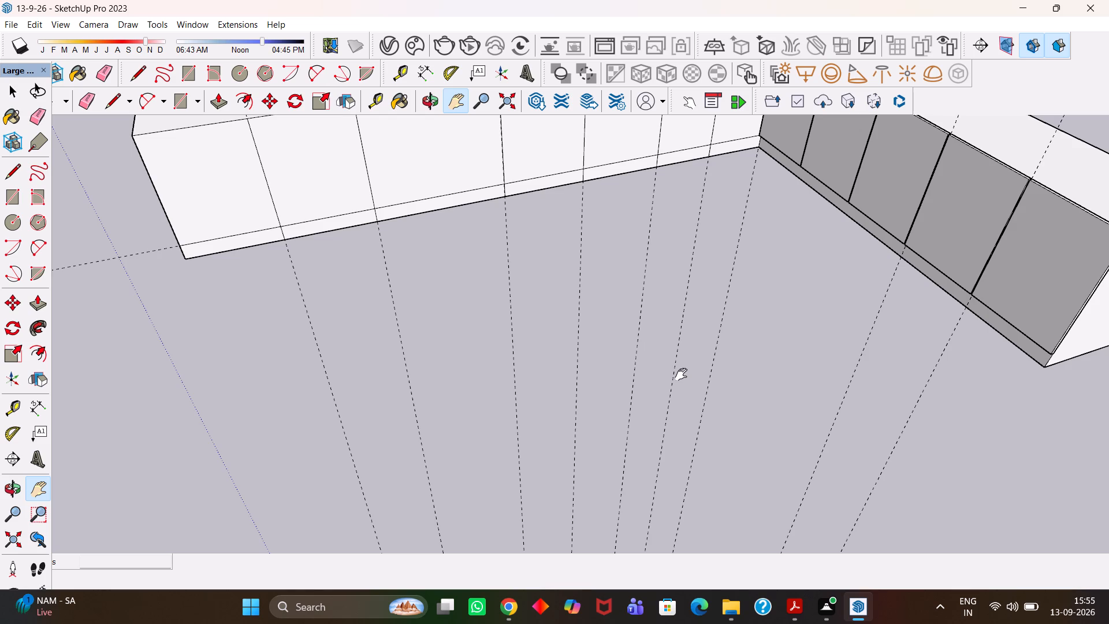
Erase the division guide lines that cross the inner faces of both counter arms.
scroll(681, 374, up, 2)
scroll(681, 374, down, 12)
drag(633, 273, 652, 357)
scroll(679, 277, up, 4)
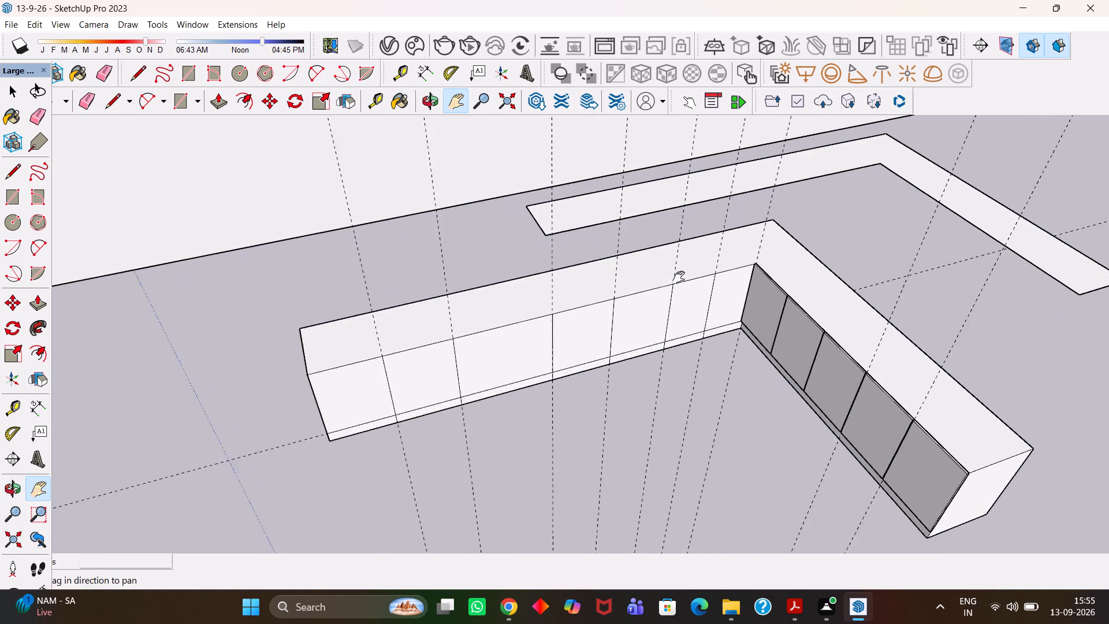
scroll(729, 295, up, 3)
middle_drag(740, 300, 642, 278)
scroll(641, 277, up, 2)
scroll(704, 314, down, 6)
middle_drag(595, 353, 768, 378)
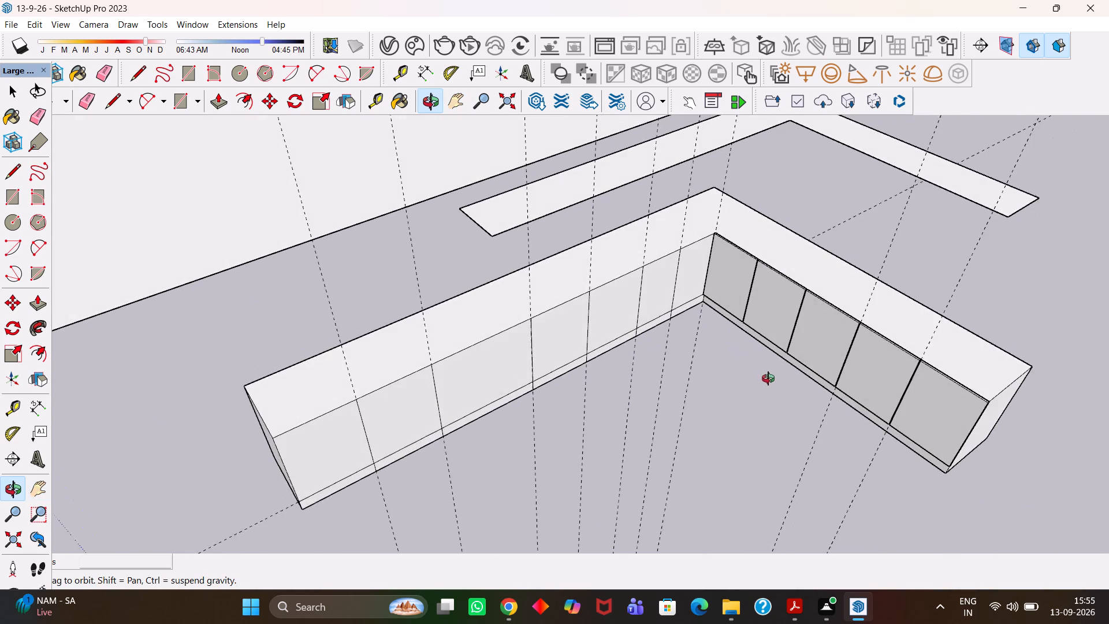
middle_drag(768, 378, 769, 378)
key(e)
drag(881, 466, 782, 428)
middle_drag(781, 426, 679, 399)
scroll(679, 399, up, 1)
drag(756, 422, 319, 500)
Erase the short pieces of the six division lines that cross the base strip on the long arm's inner face.
scroll(529, 440, down, 4)
middle_drag(585, 455, 552, 440)
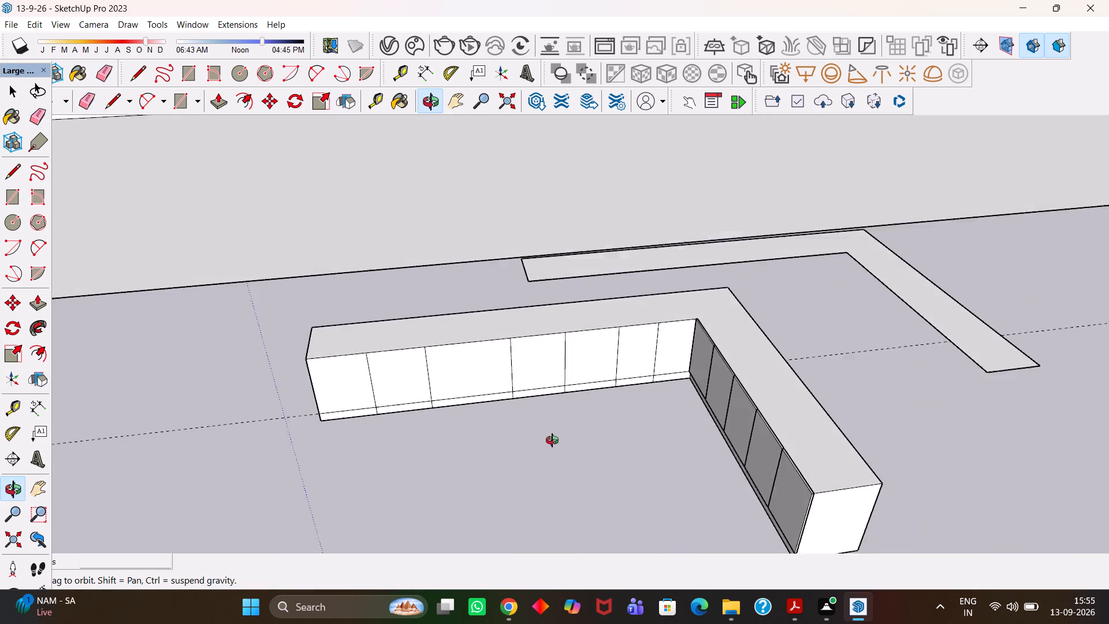
middle_drag(552, 440, 552, 440)
scroll(552, 440, up, 2)
key(h)
scroll(270, 373, up, 6)
middle_drag(301, 401, 310, 401)
scroll(307, 403, up, 3)
key(e)
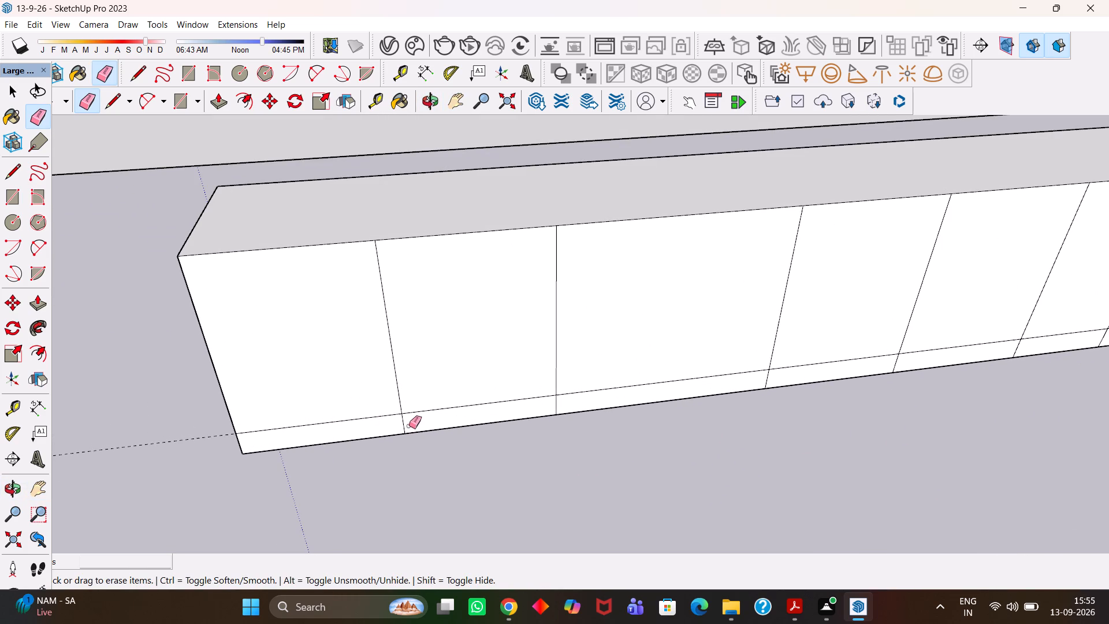
drag(410, 426, 400, 421)
drag(552, 408, 558, 406)
click(766, 377)
drag(899, 364, 891, 365)
key(h)
drag(947, 373, 455, 404)
middle_drag(422, 403, 449, 406)
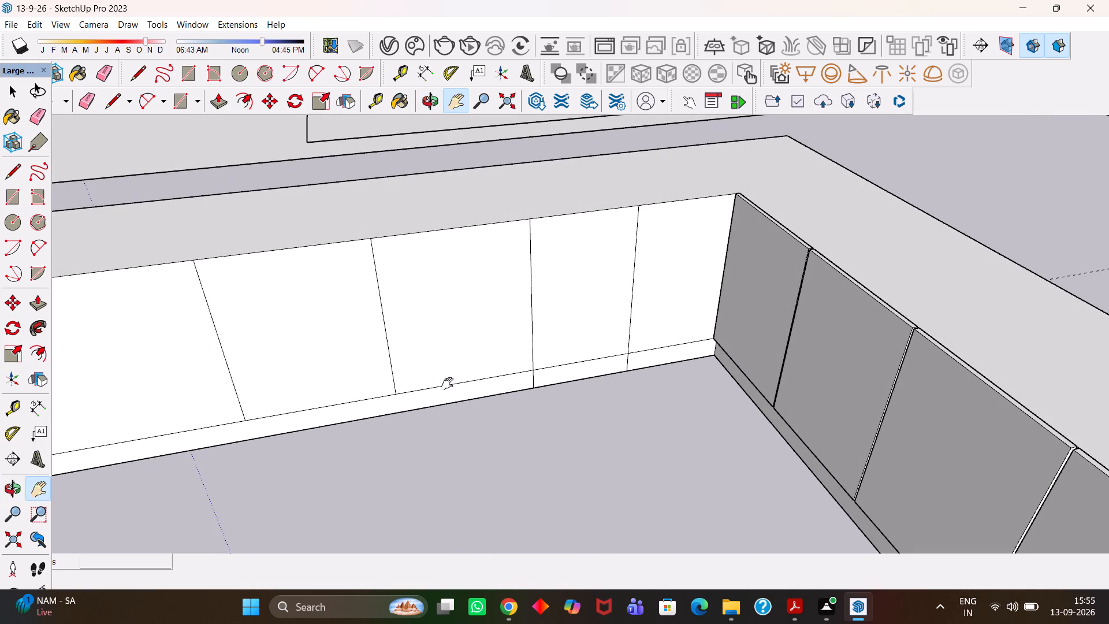
key(e)
drag(535, 381, 523, 378)
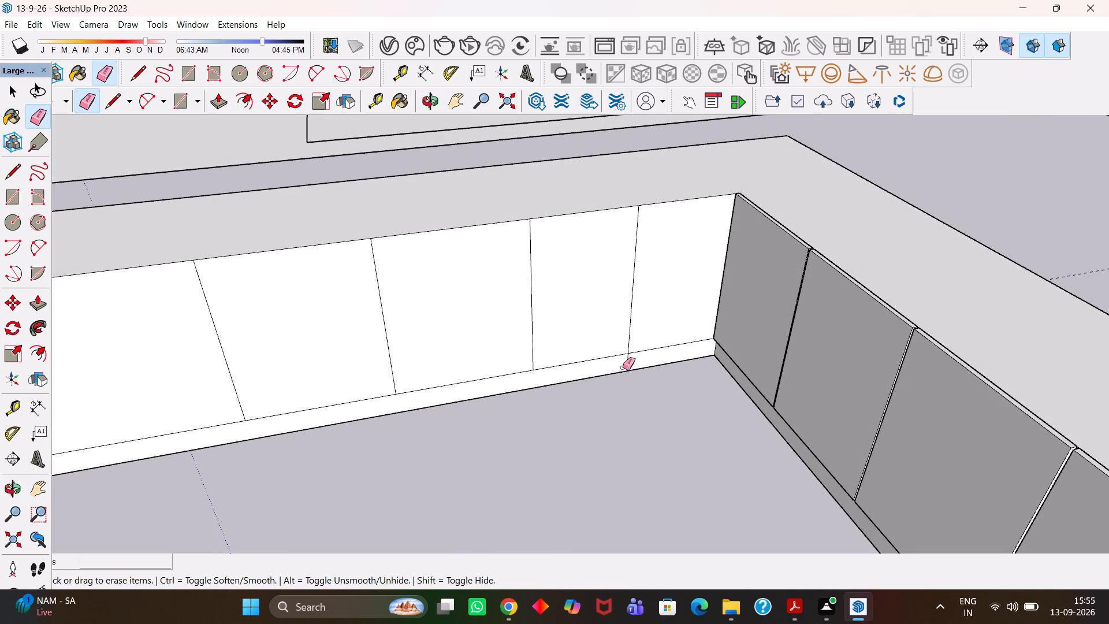
click(627, 365)
Copy the end panel face at the long arm's free end about 3' 1" straight out in front of the counter.
scroll(604, 373, down, 7)
key(h)
middle_drag(587, 377, 527, 385)
scroll(527, 385, up, 1)
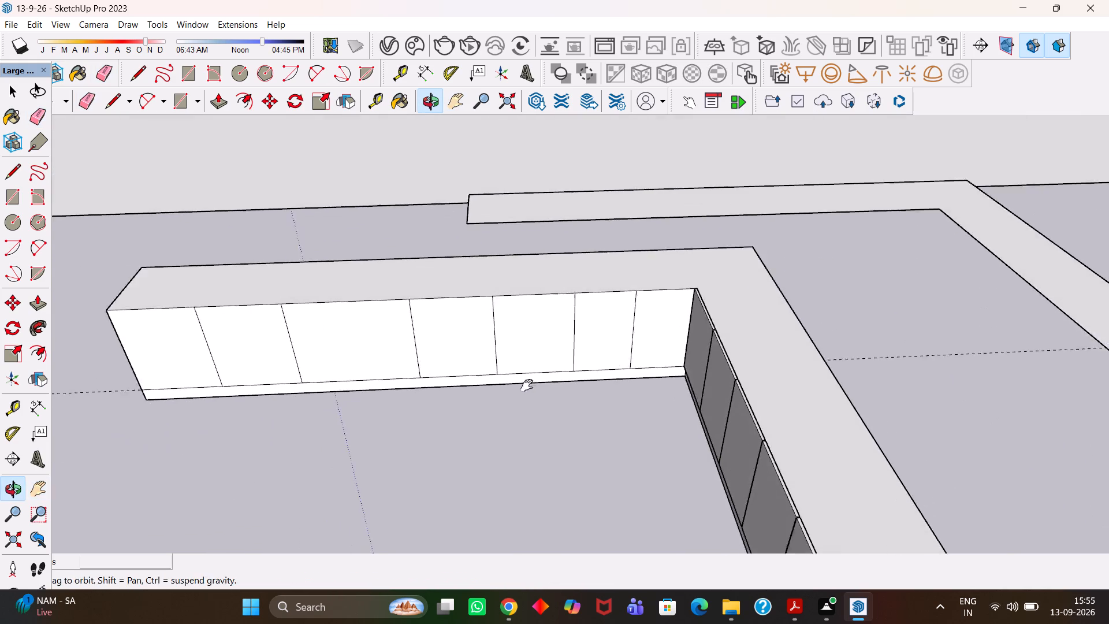
scroll(527, 385, up, 1)
key(h)
drag(333, 368, 531, 400)
drag(316, 401, 459, 402)
key(space)
click(475, 392)
scroll(475, 392, down, 2)
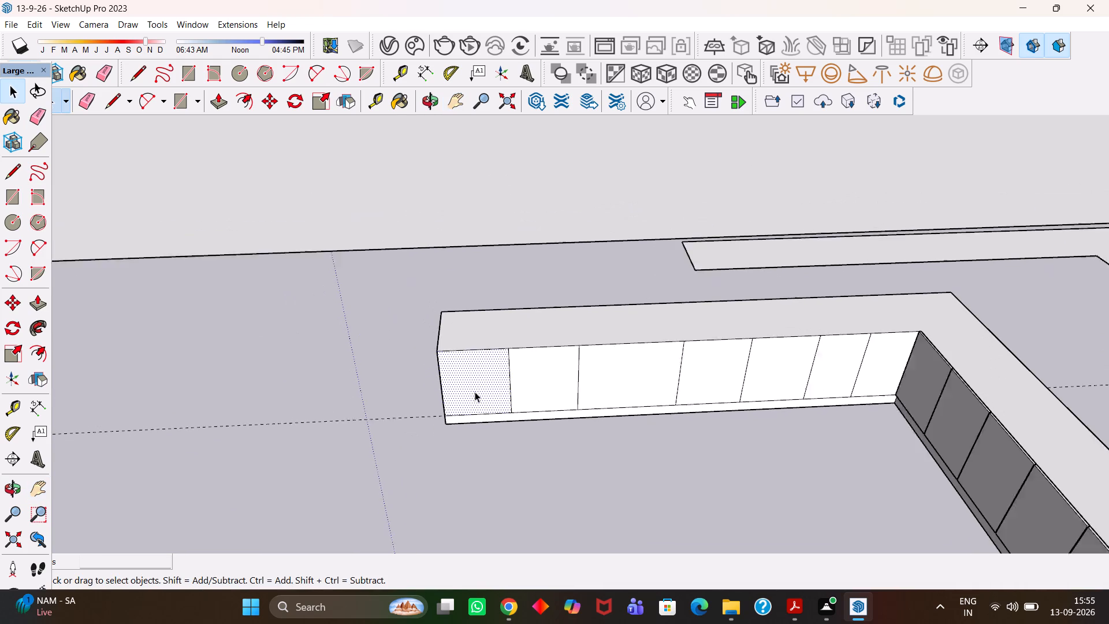
scroll(475, 392, down, 2)
key(m)
click(475, 391)
click(490, 459)
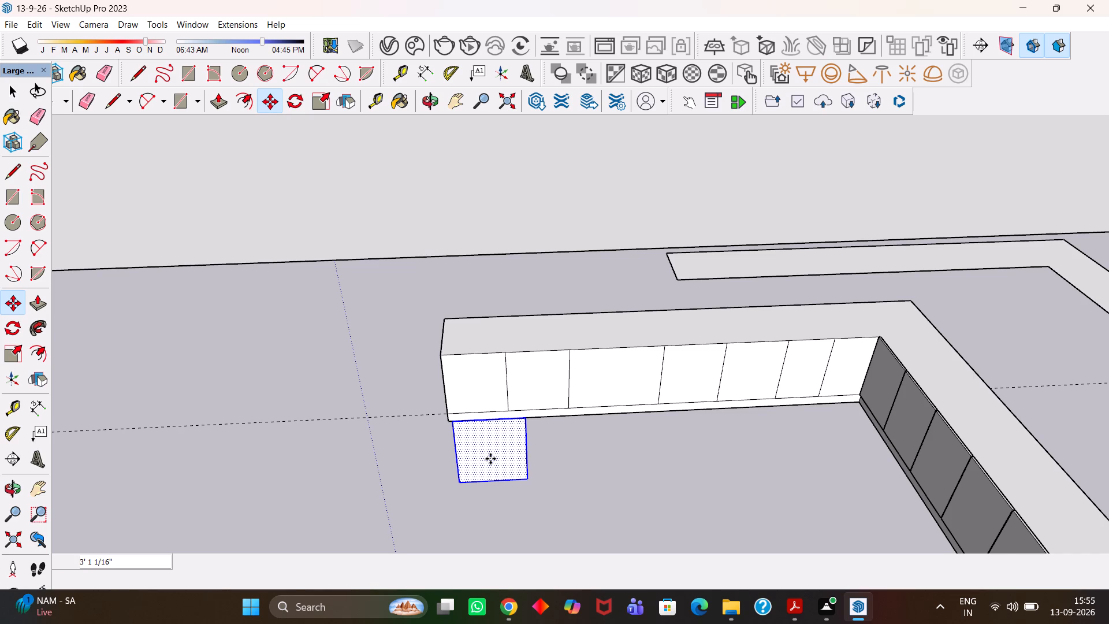
Extrude the copied panel face to a thickness of 18 mm.
scroll(489, 459, up, 7)
middle_drag(474, 446, 481, 450)
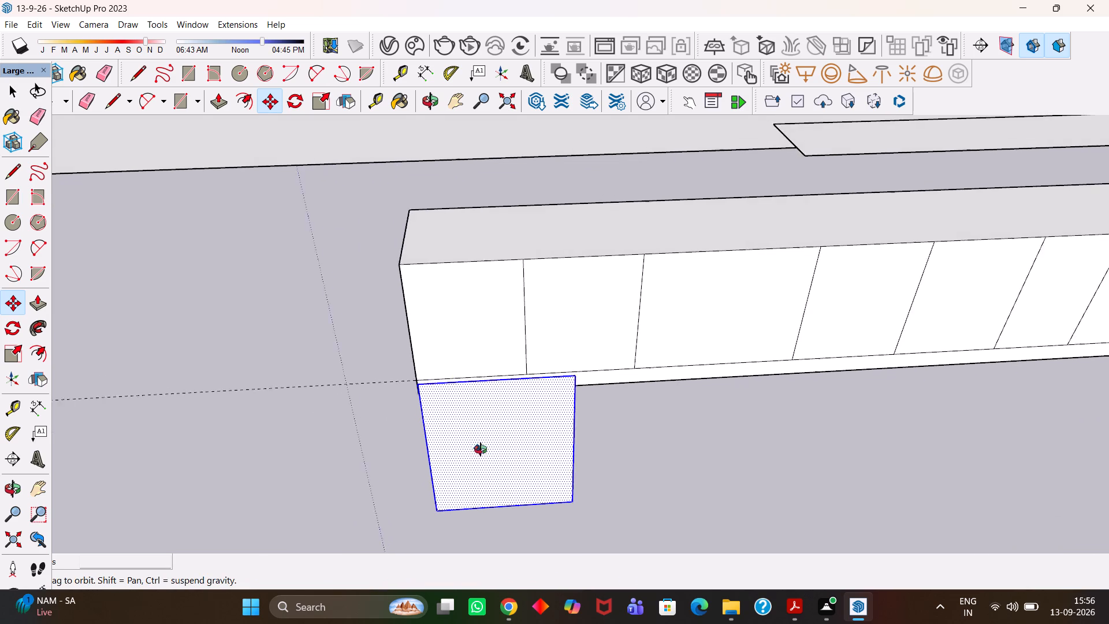
middle_drag(481, 450, 487, 455)
key(p)
click(492, 457)
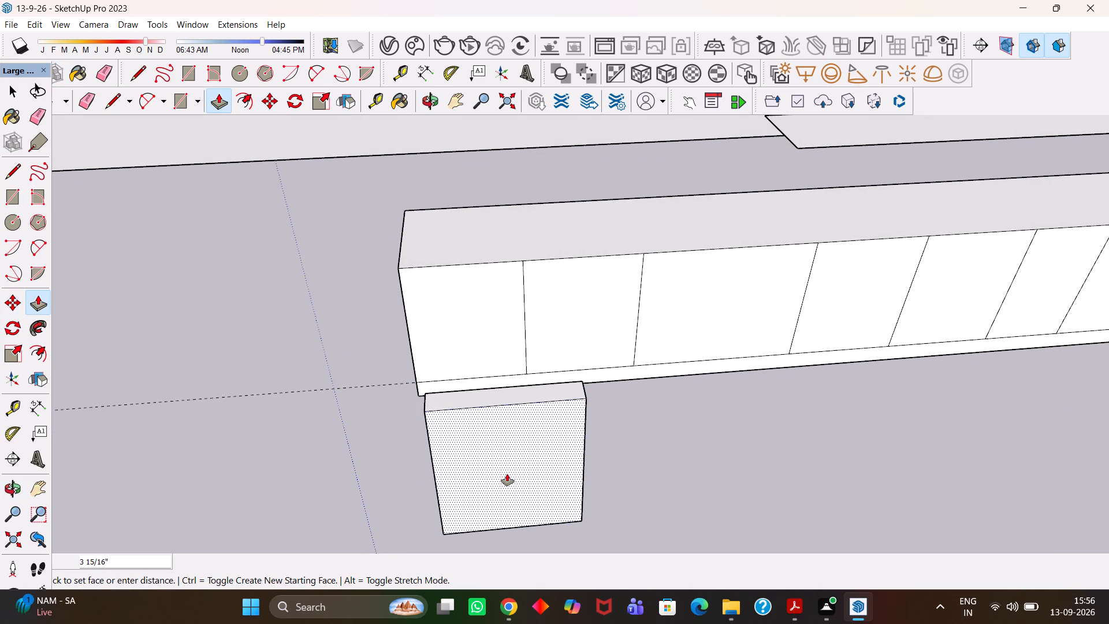
text(18mm)
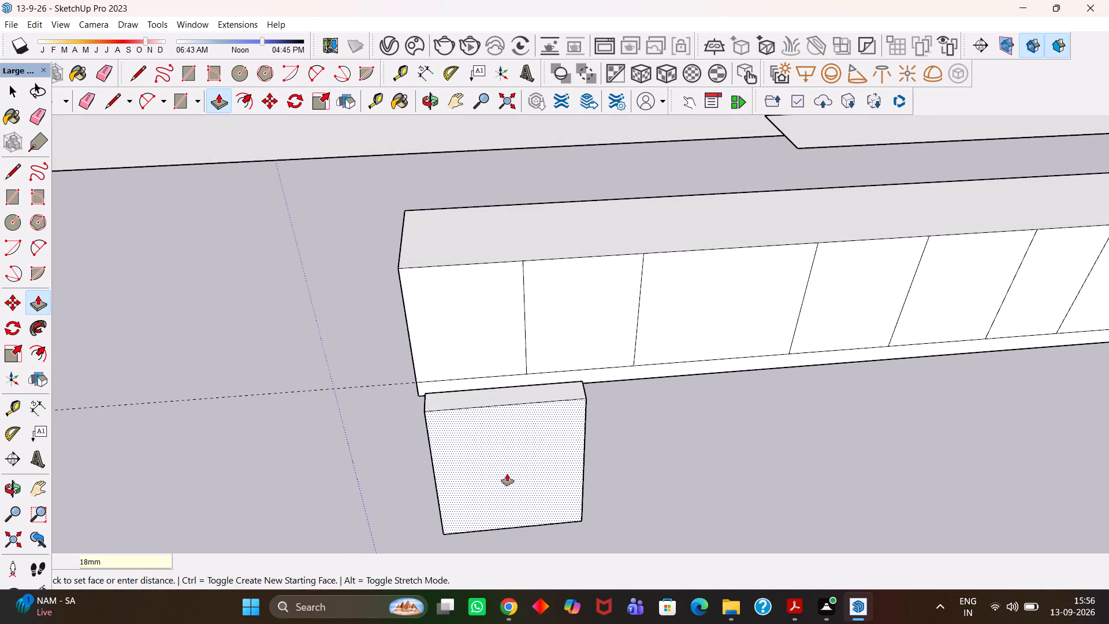
key(Return)
Erase the remaining guide line running past the long arm's free end.
key(h)
scroll(507, 474, up, 1)
scroll(487, 445, down, 5)
scroll(485, 414, up, 3)
drag(499, 389, 536, 341)
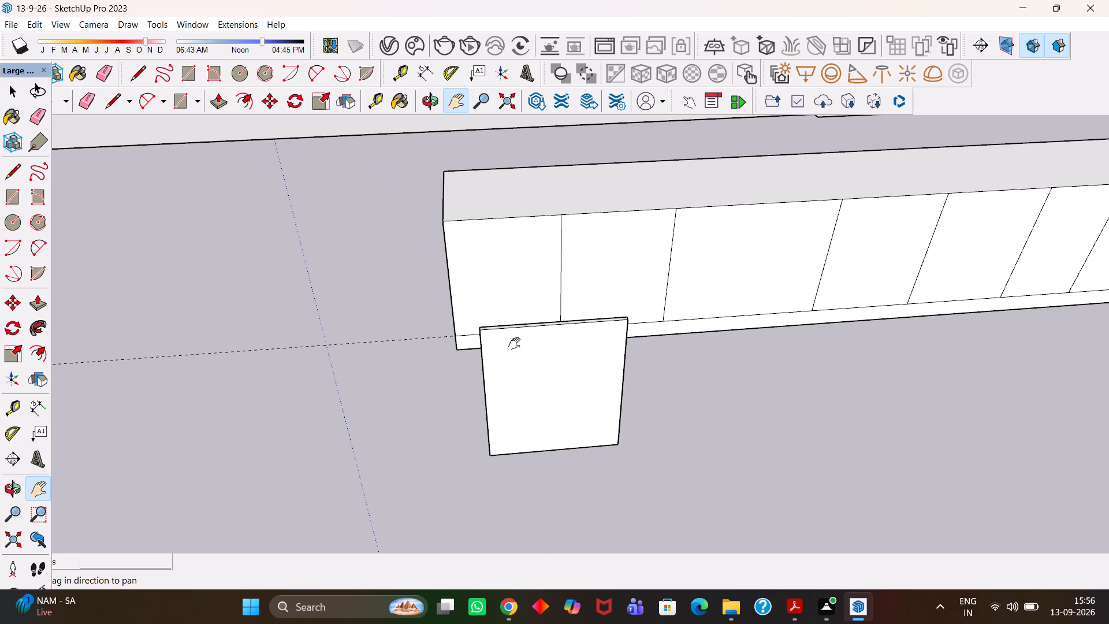
middle_drag(511, 346, 510, 356)
key(e)
drag(371, 350, 364, 301)
Select the whole 18 mm panel in front of the long arm and make it a group.
middle_drag(515, 400, 518, 437)
scroll(518, 437, up, 2)
key(space)
triple_click(530, 407)
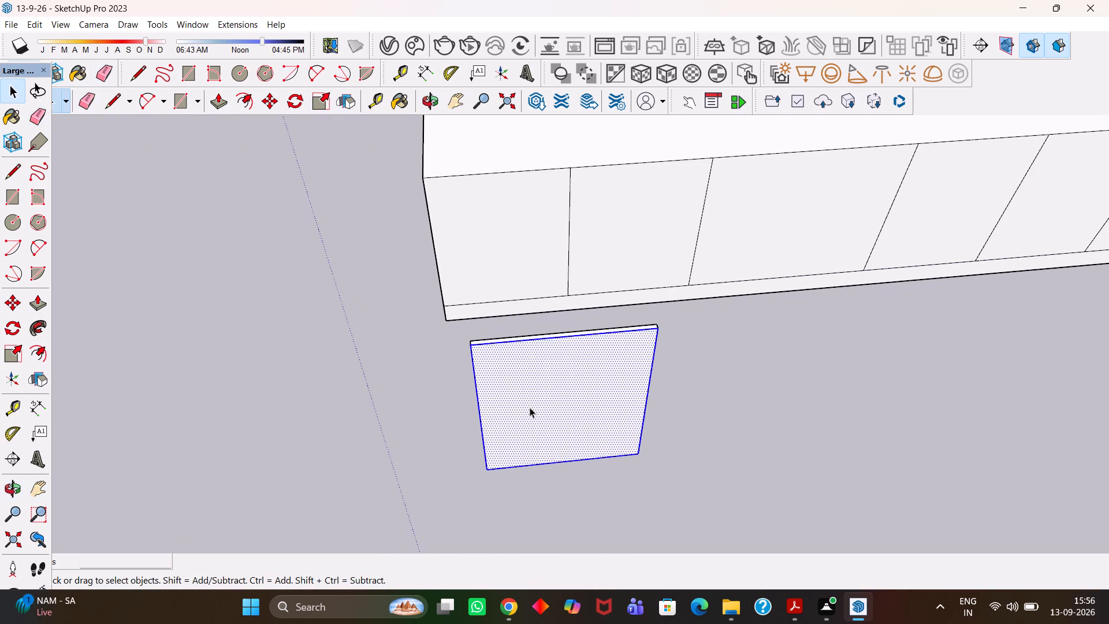
click(530, 407)
right_click(530, 407)
click(585, 260)
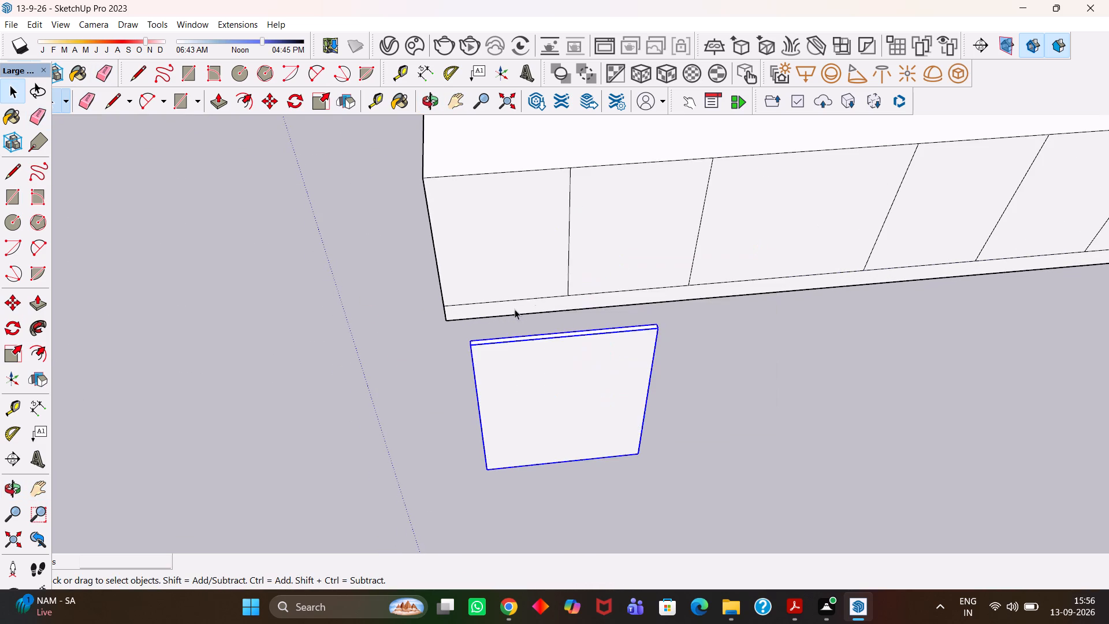
Move the grouped 18 mm panel about 3' 1" back so it sits on the end bay at the long arm's free end.
scroll(491, 330, down, 3)
middle_drag(481, 357, 553, 369)
scroll(550, 369, up, 5)
key(m)
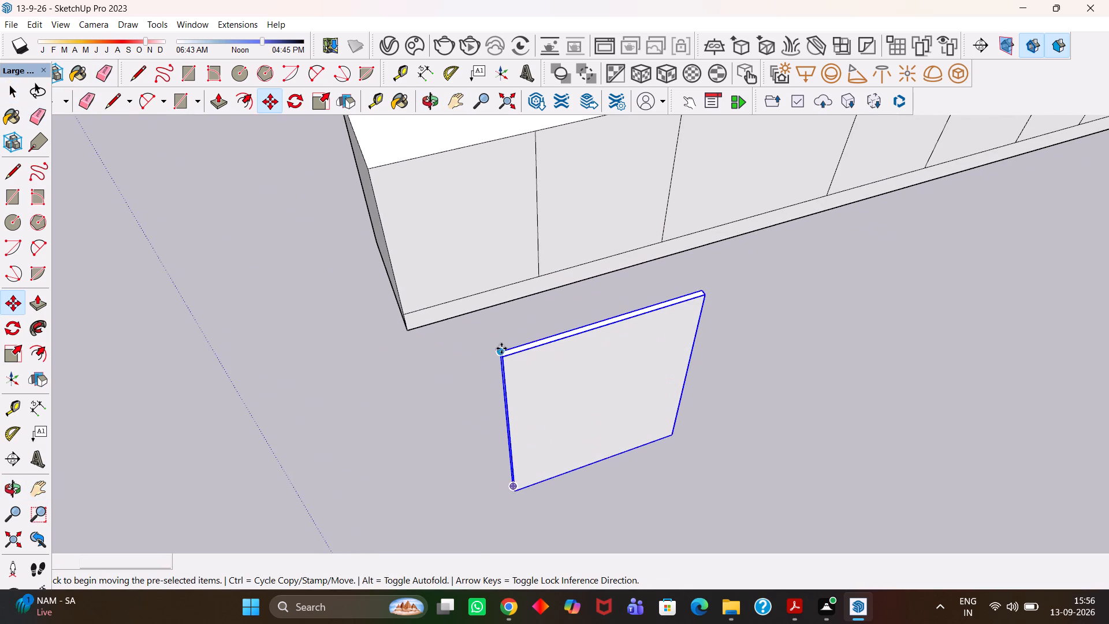
click(501, 348)
key(h)
scroll(487, 341, down, 4)
drag(437, 272, 472, 354)
scroll(448, 332, up, 3)
key(Escape)
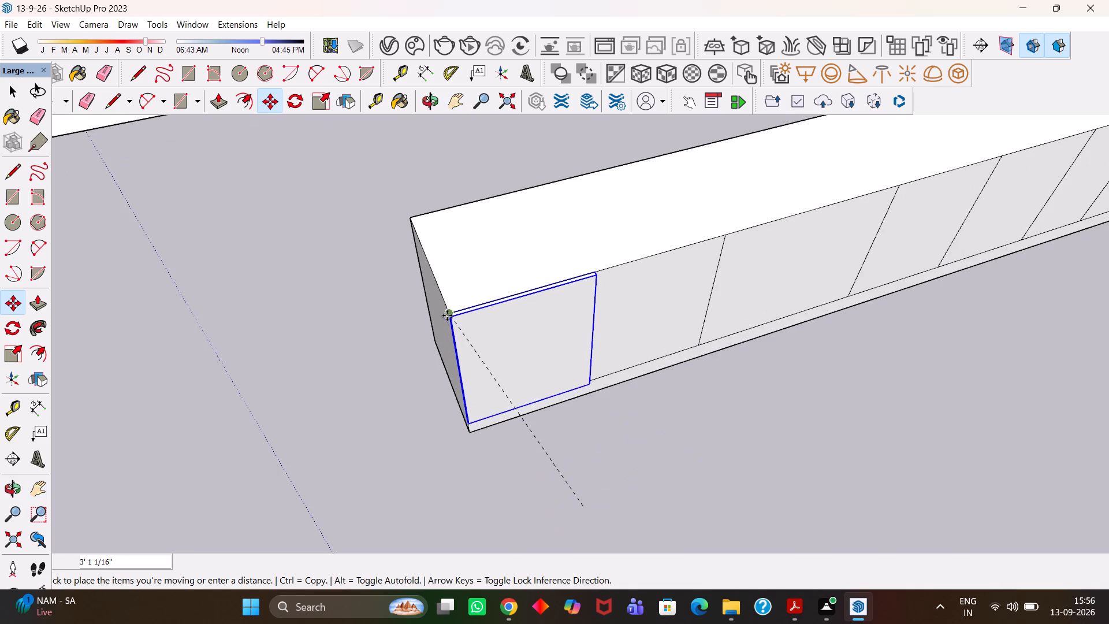
click(449, 313)
Inside the end panel's group, push the side face bordering the second bay inward by 5 mm, and leave the group.
scroll(560, 302, up, 7)
middle_drag(612, 322, 302, 231)
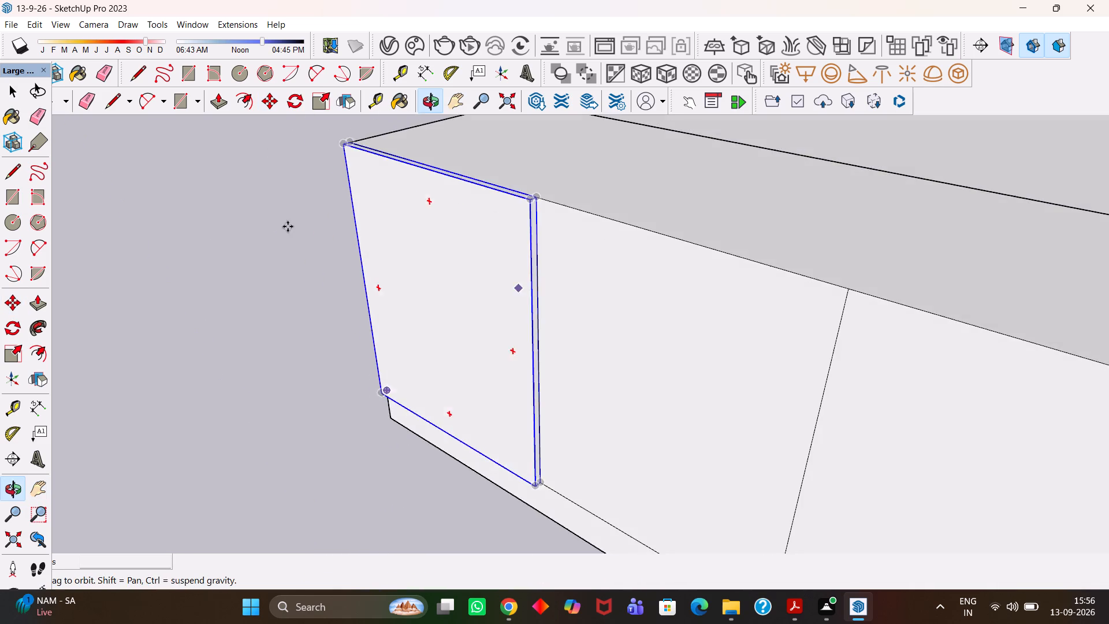
middle_drag(531, 318, 474, 331)
scroll(474, 331, up, 1)
key(h)
drag(515, 312, 590, 441)
middle_drag(589, 428, 576, 426)
scroll(582, 428, up, 2)
key(space)
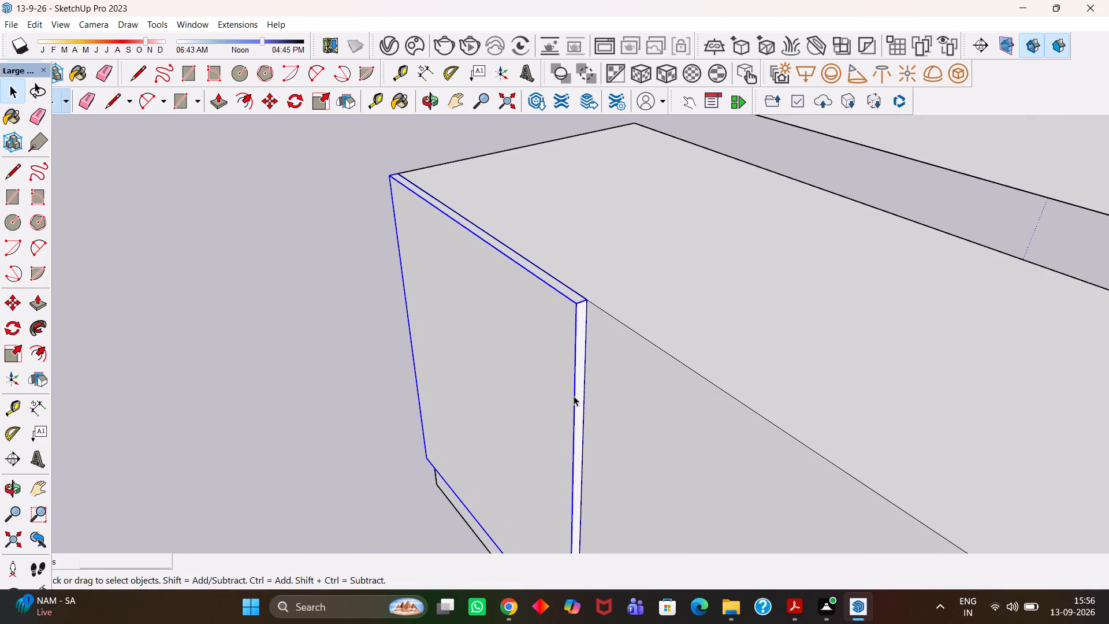
click(574, 396)
double_click(577, 396)
click(582, 388)
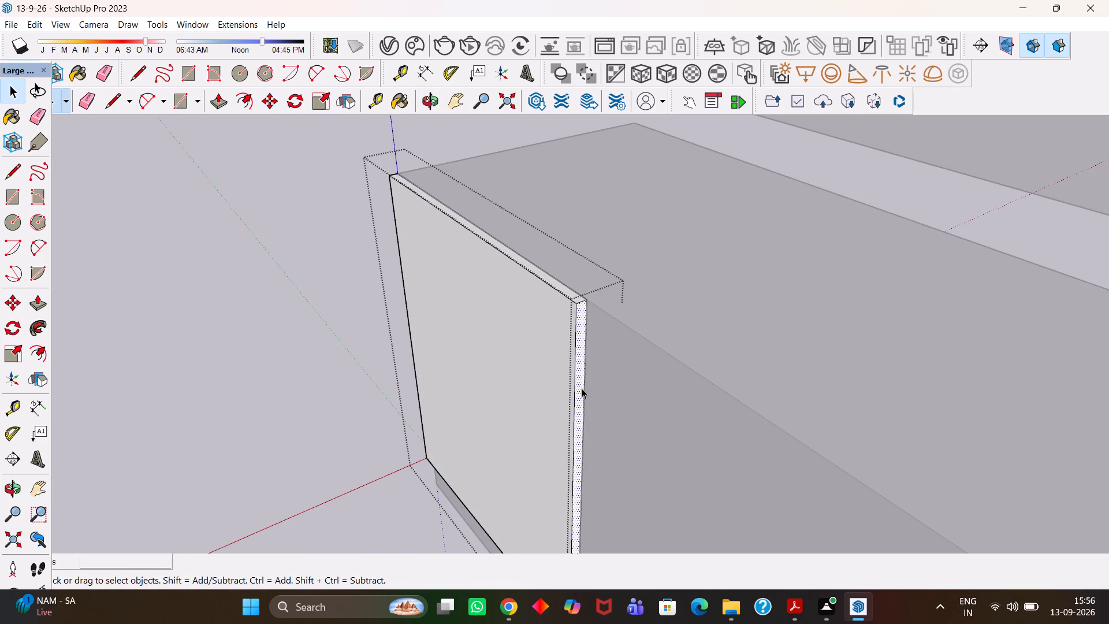
key(p)
click(582, 388)
text(5mm)
key(Return)
key(h)
scroll(557, 341, down, 2)
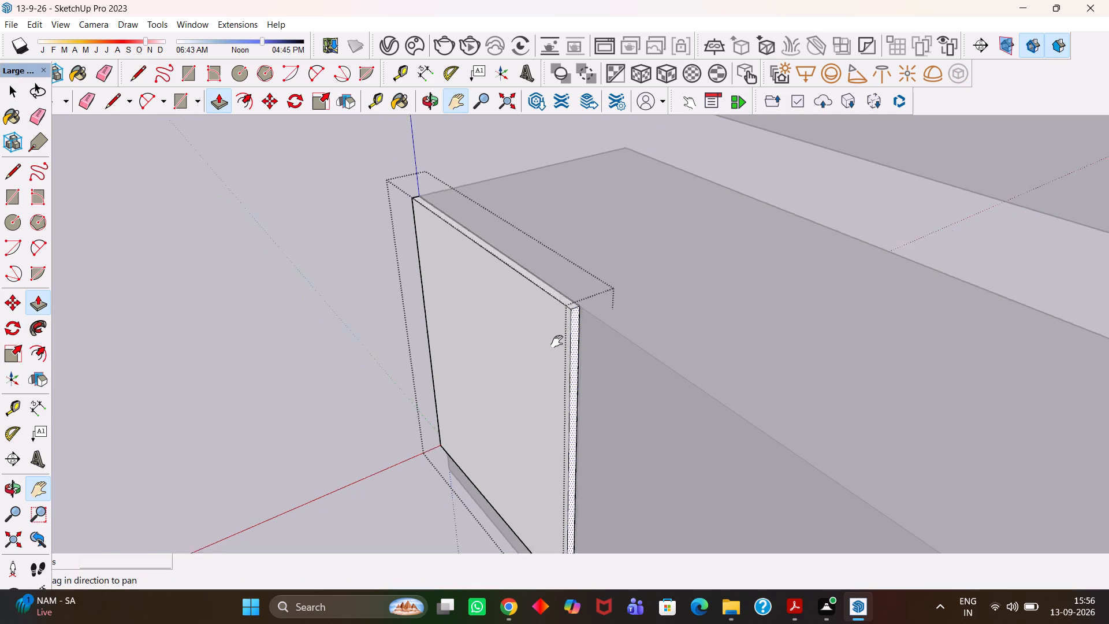
scroll(557, 341, down, 12)
middle_drag(438, 369, 479, 386)
key(space)
click(379, 335)
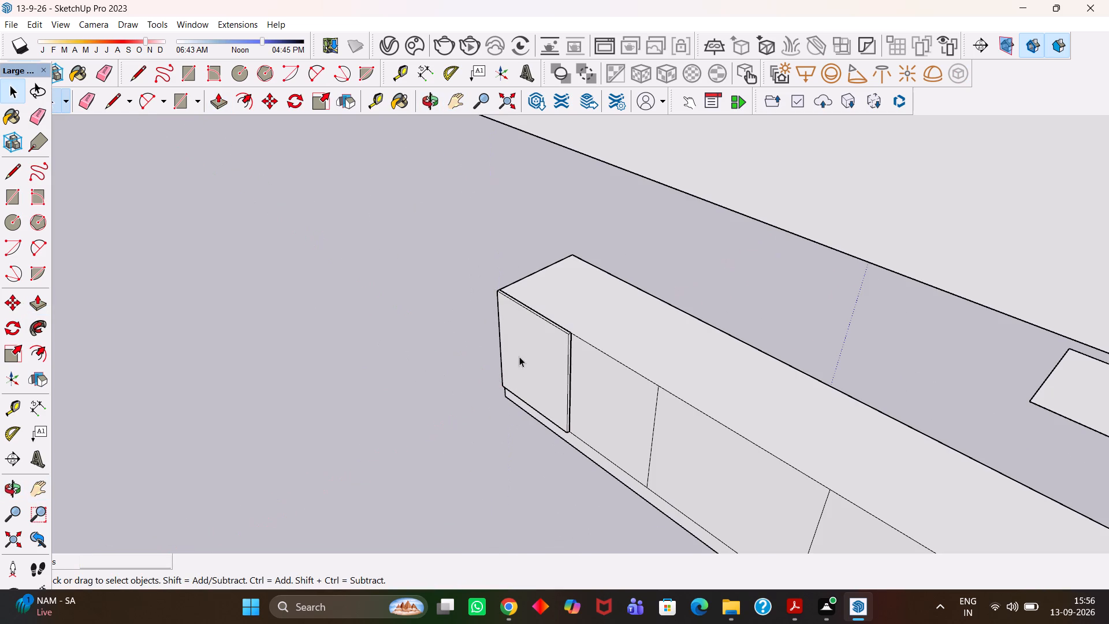
Copy the end panel about 1' 11 3/4" along the long arm to cover the second bay.
click(539, 364)
middle_drag(548, 367, 620, 426)
scroll(619, 425, up, 12)
key(m)
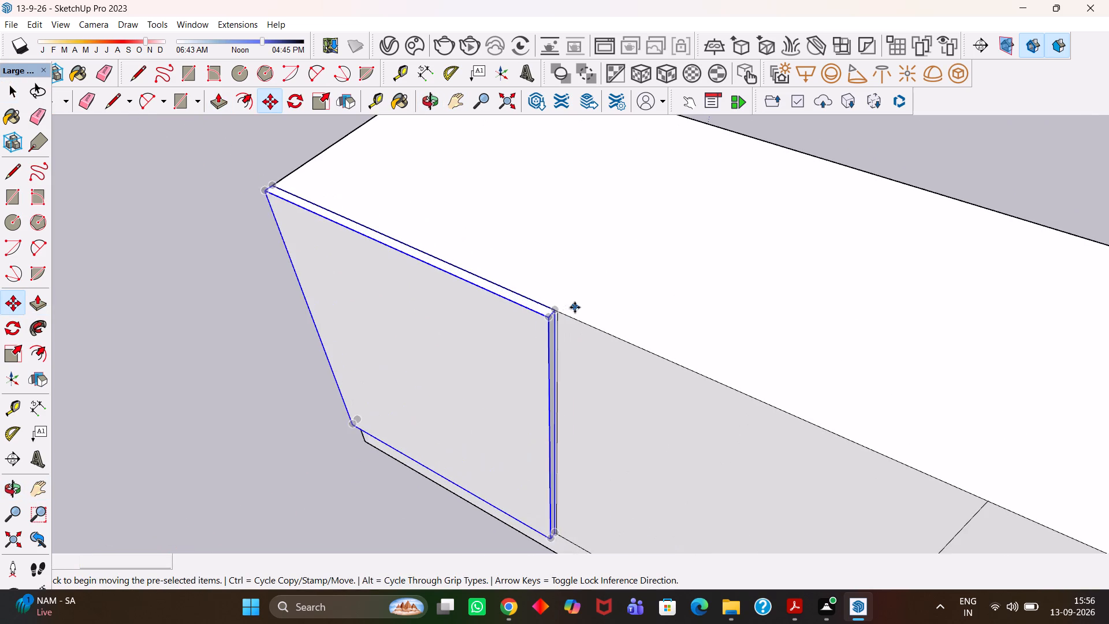
scroll(556, 308, up, 5)
click(553, 311)
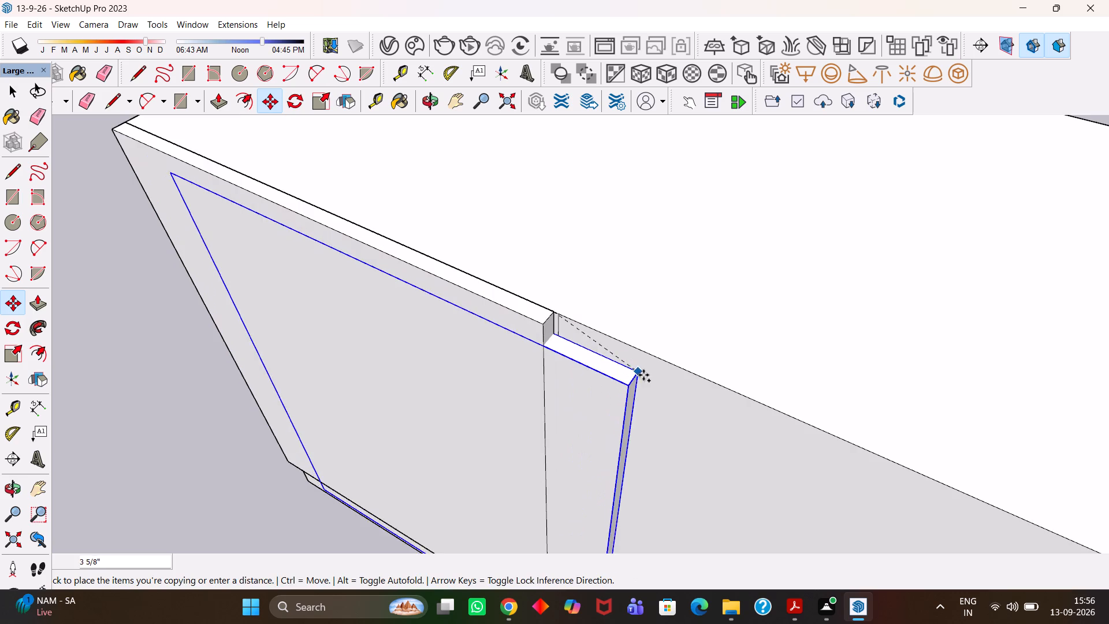
key(h)
scroll(647, 378, down, 6)
drag(900, 449, 685, 330)
scroll(649, 339, down, 5)
middle_drag(650, 376, 673, 376)
scroll(650, 376, up, 2)
key(Escape)
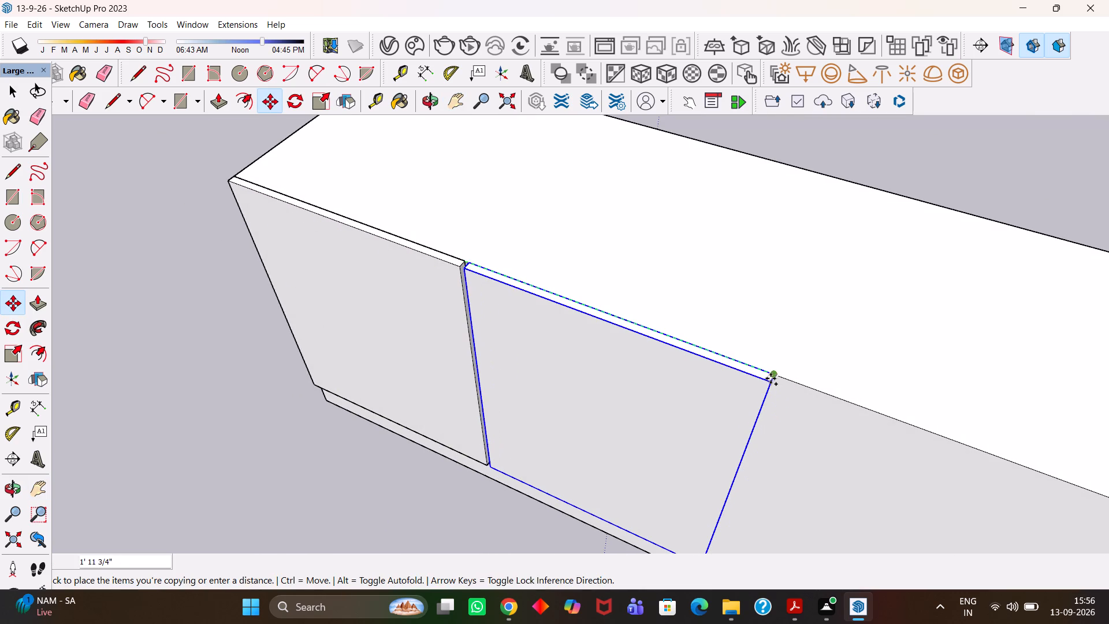
click(772, 378)
Copy the second panel about 3' 1/8" along to the far end of the third bay, seating its back corner on the counter's edge.
scroll(652, 355, down, 10)
scroll(654, 401, up, 1)
middle_drag(660, 402, 711, 387)
scroll(711, 384, up, 2)
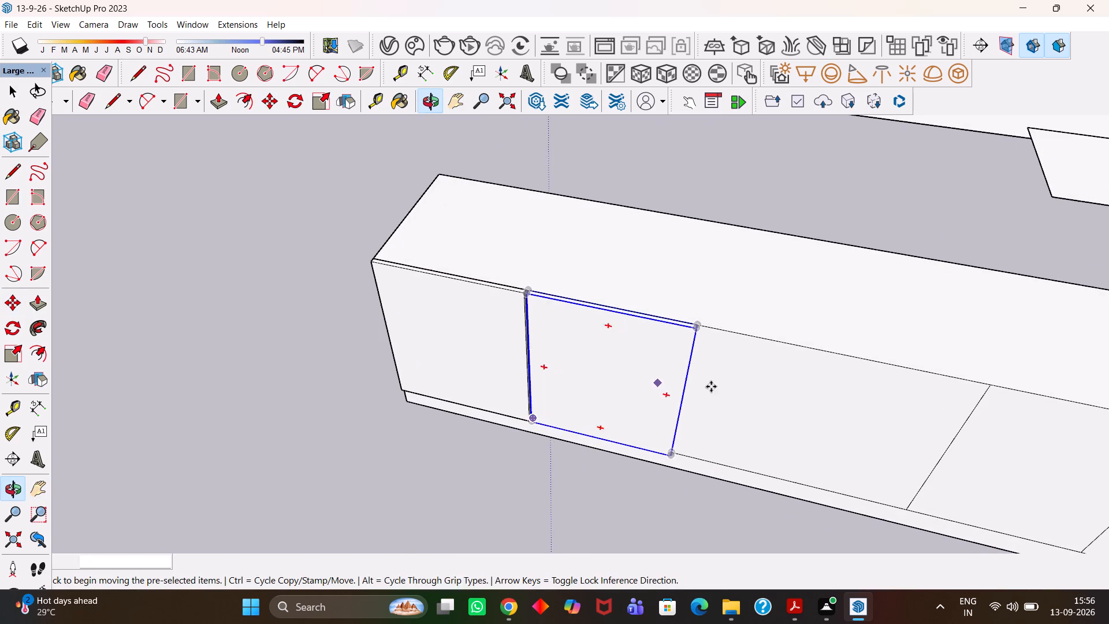
key(m)
click(693, 324)
key(h)
scroll(821, 369, down, 4)
drag(893, 385, 732, 352)
middle_drag(719, 350, 731, 354)
scroll(731, 354, up, 1)
key(Escape)
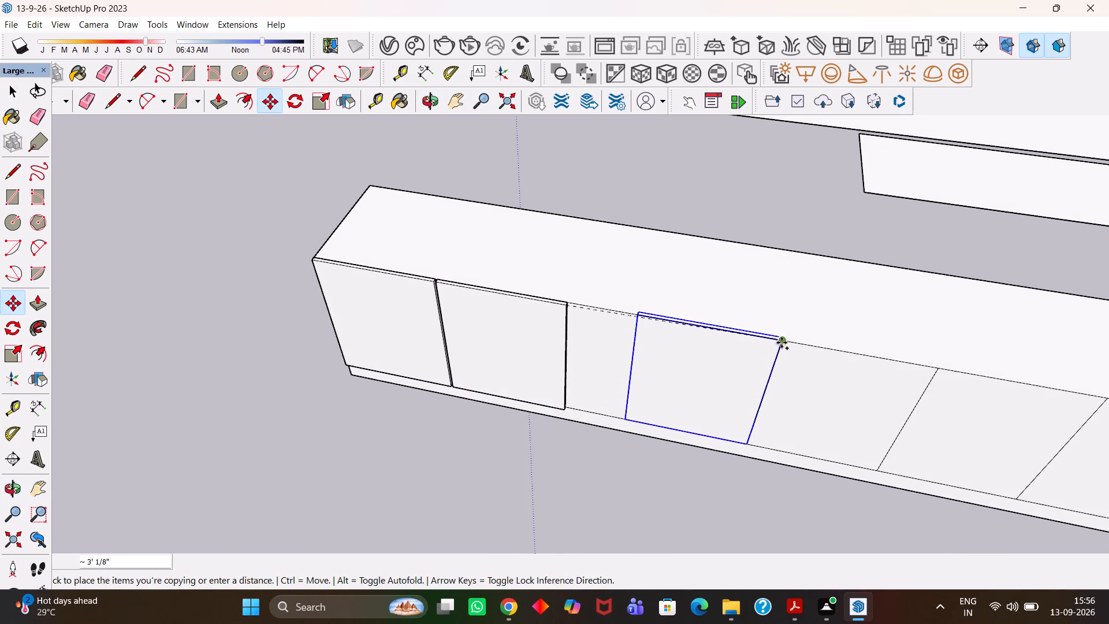
click(781, 343)
scroll(783, 343, up, 10)
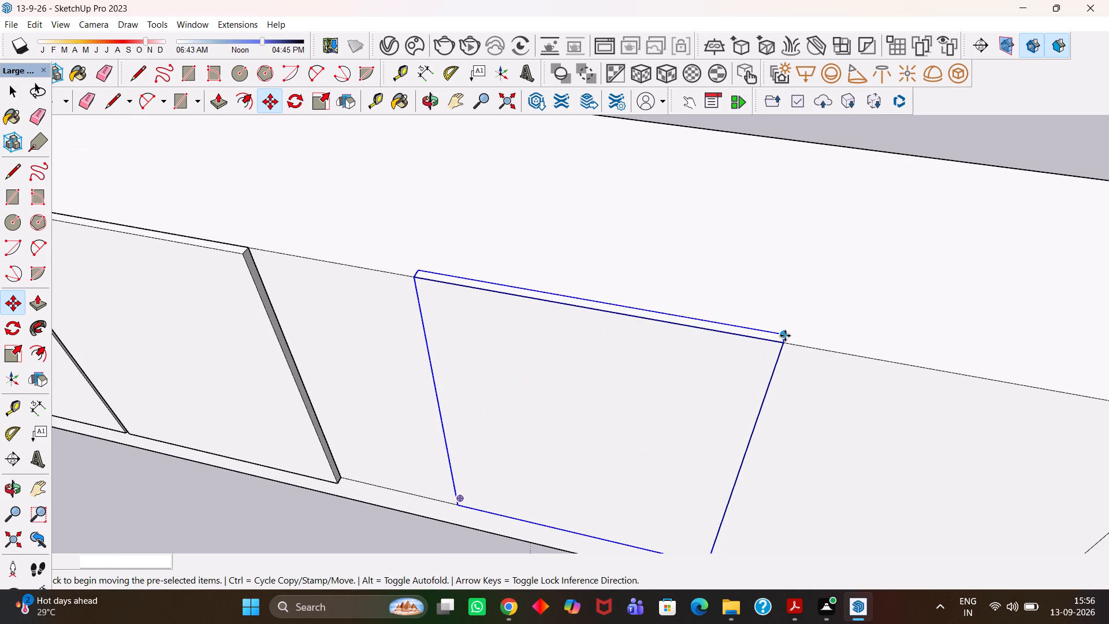
click(785, 336)
click(783, 344)
Place a horizontal guide line at about mid-height of the bays along the long arm's inner face.
scroll(781, 344, down, 9)
key(h)
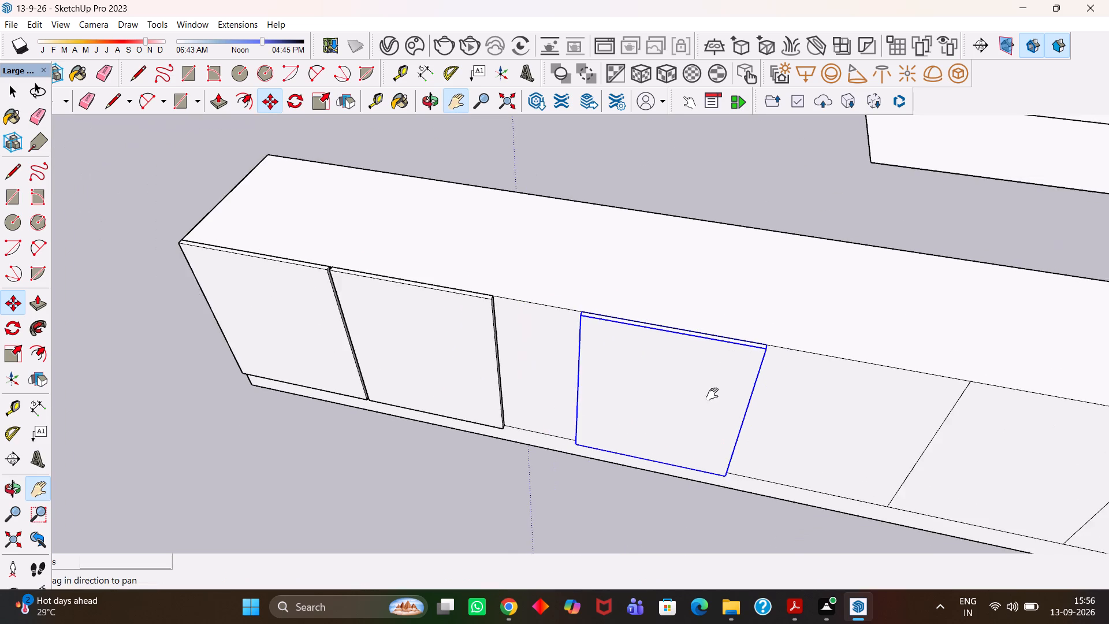
scroll(738, 401, up, 1)
middle_drag(746, 404, 773, 396)
key(h)
drag(854, 398, 668, 358)
scroll(662, 356, down, 5)
middle_drag(652, 372, 663, 374)
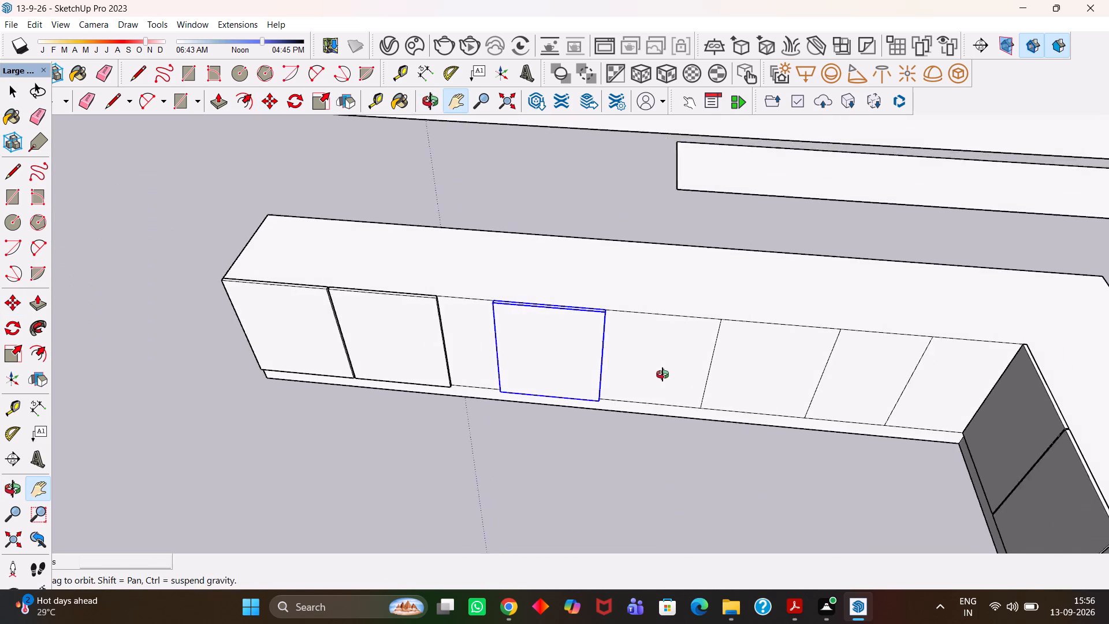
middle_drag(663, 374, 668, 373)
scroll(664, 374, up, 3)
key(t)
click(670, 418)
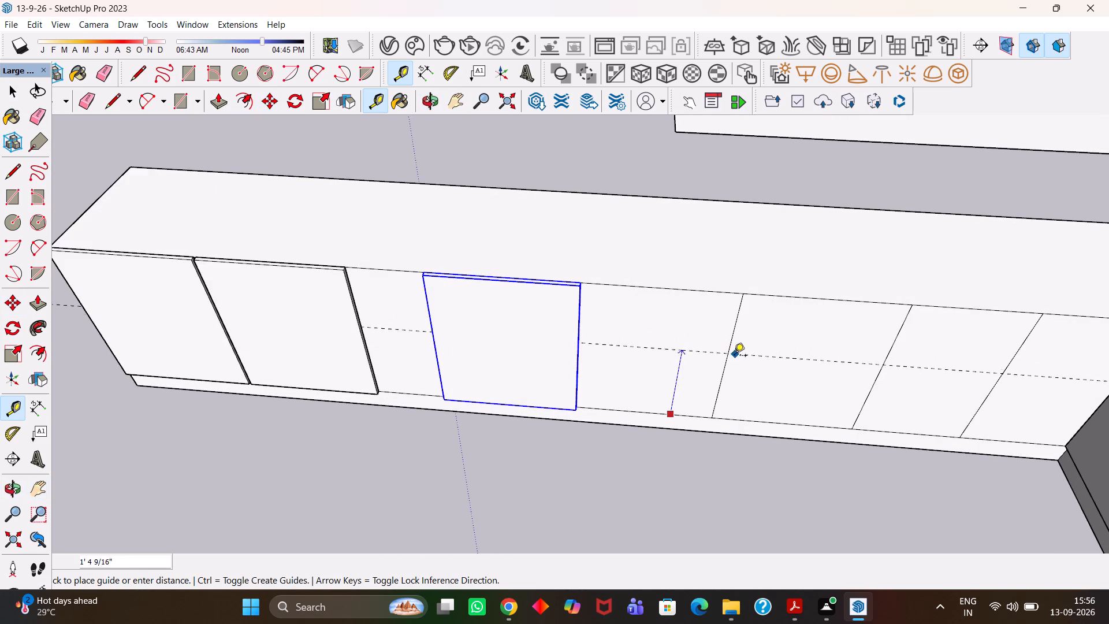
click(728, 363)
Inside the third bay panel's group, push its top face down to the mid-height guide line.
middle_drag(571, 324, 590, 332)
scroll(590, 332, up, 1)
key(h)
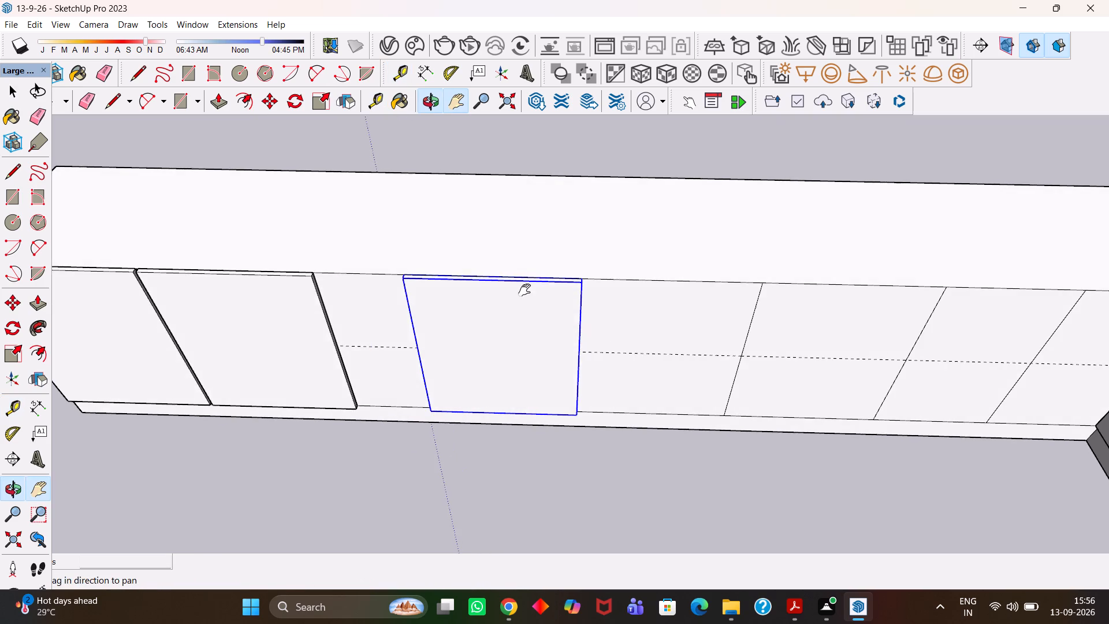
drag(533, 291, 580, 292)
middle_drag(543, 292, 547, 328)
scroll(547, 328, up, 8)
key(space)
key(space)
double_click(516, 283)
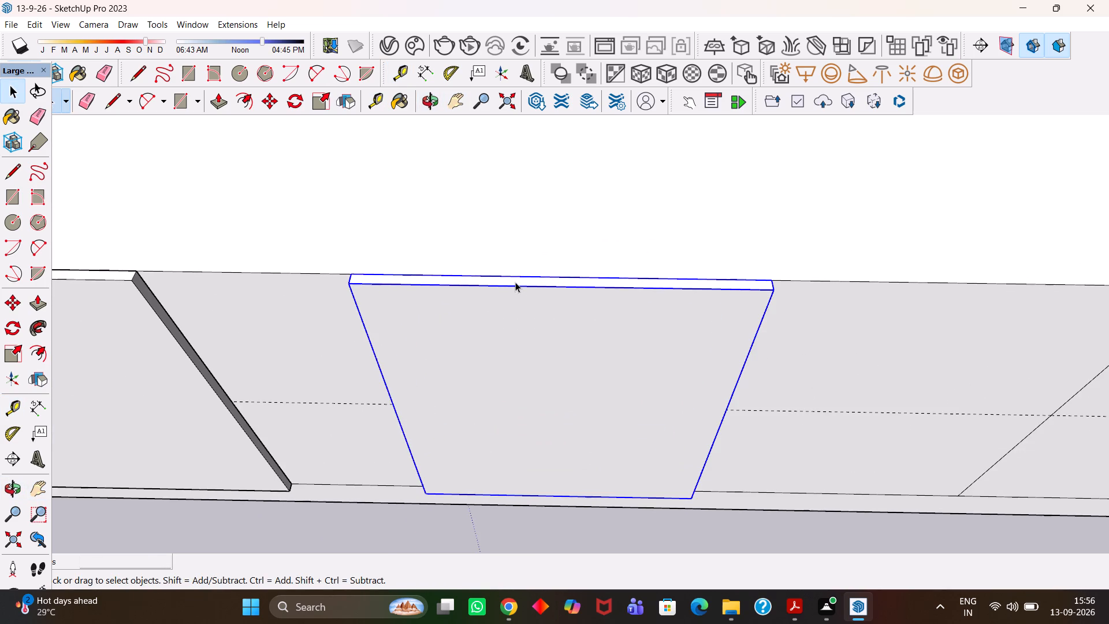
click(514, 281)
click(513, 281)
key(p)
click(513, 281)
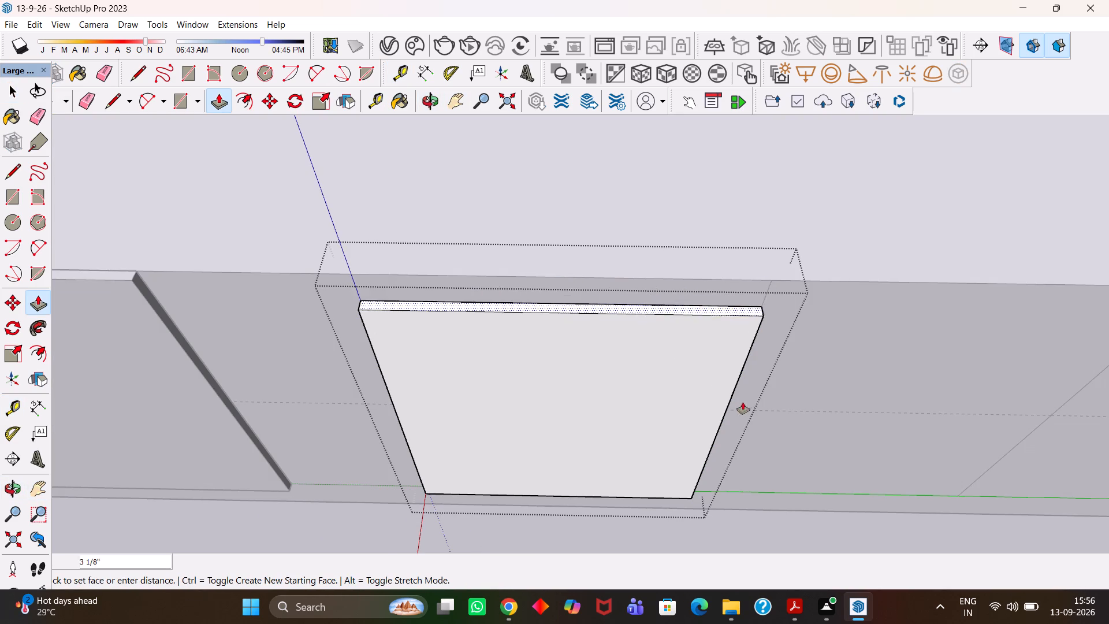
click(764, 412)
Extend the lowered panel's side face about 1' 5/16" toward the second panel to fill the third bay's width, and leave the group.
key(h)
scroll(712, 407, down, 4)
drag(546, 417, 660, 353)
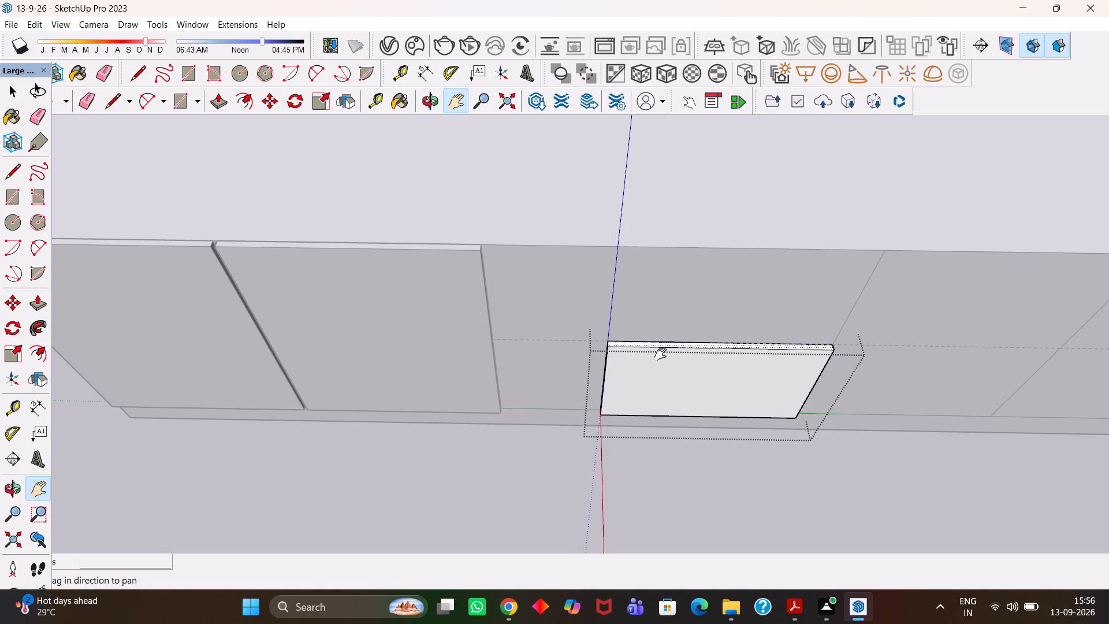
scroll(660, 354, up, 5)
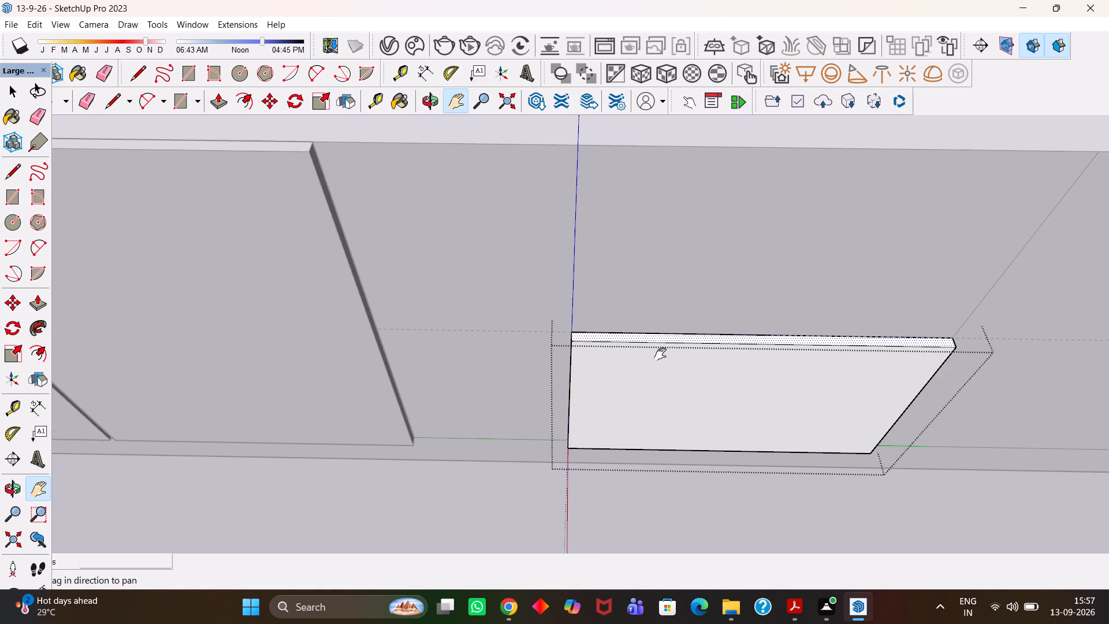
scroll(660, 354, up, 1)
scroll(660, 354, down, 3)
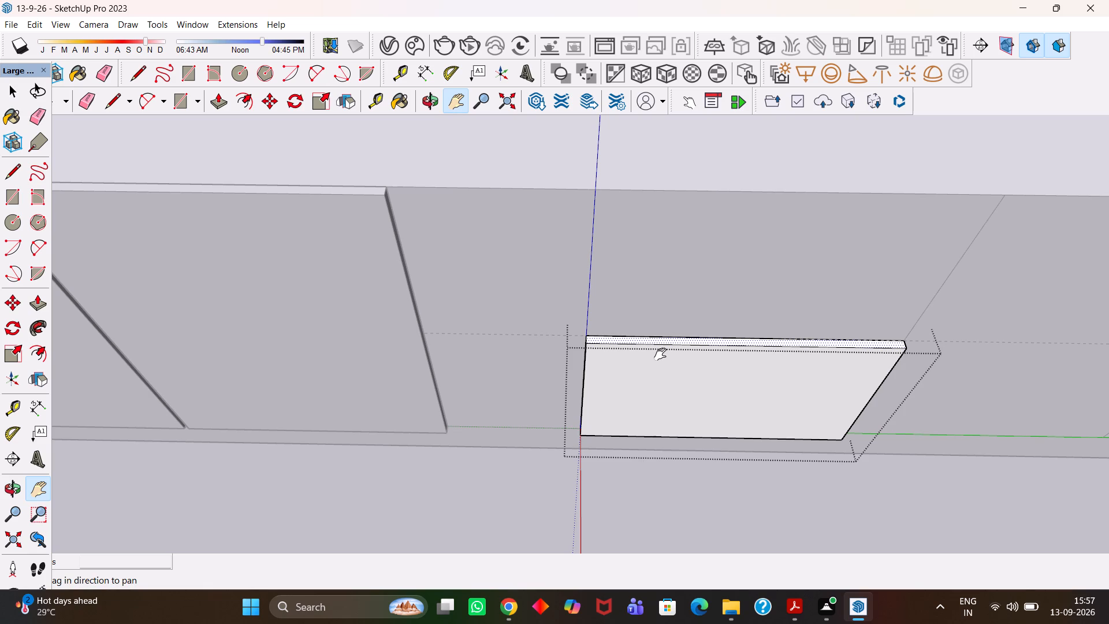
key(h)
scroll(615, 355, down, 4)
middle_drag(568, 366, 609, 370)
scroll(608, 377, up, 5)
key(h)
middle_drag(582, 356, 594, 356)
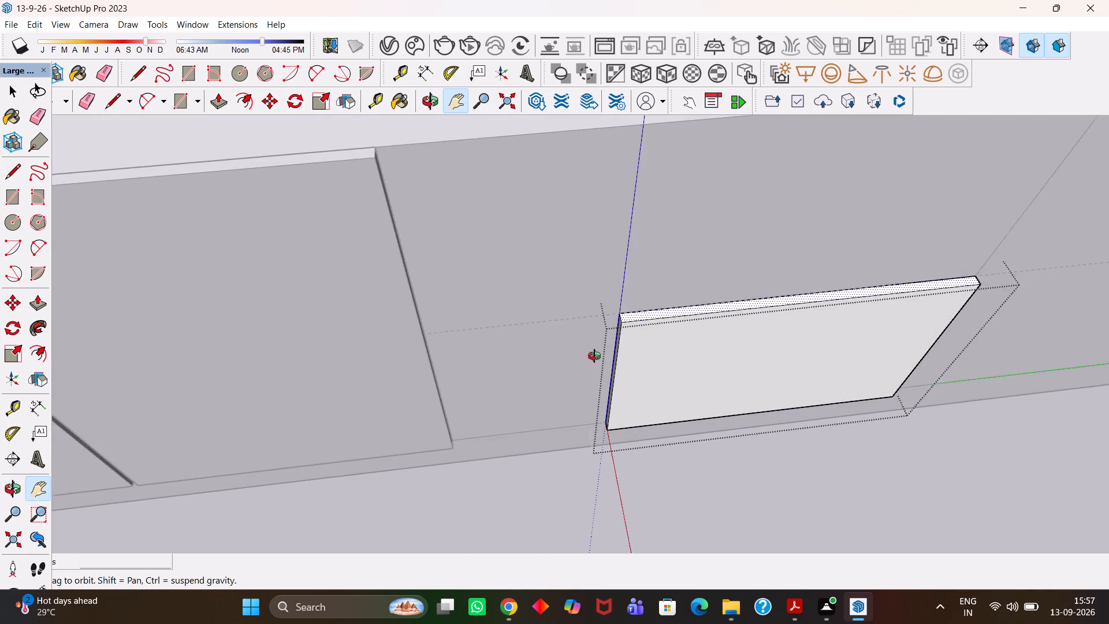
scroll(594, 356, up, 2)
middle_drag(594, 356, 713, 311)
scroll(628, 307, up, 2)
key(space)
click(617, 308)
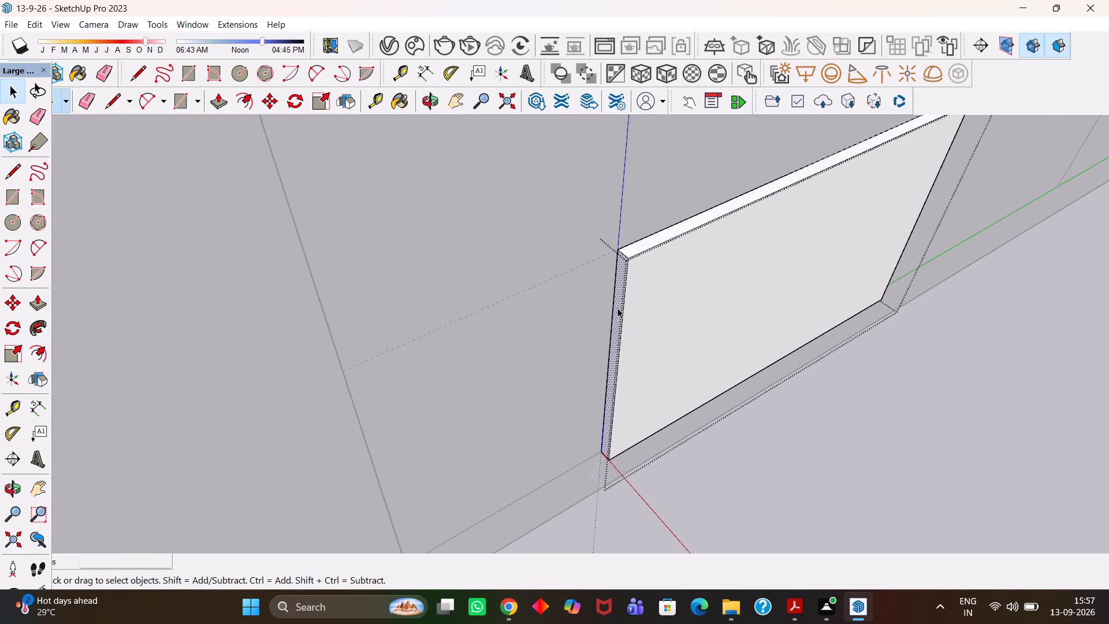
key(p)
click(617, 308)
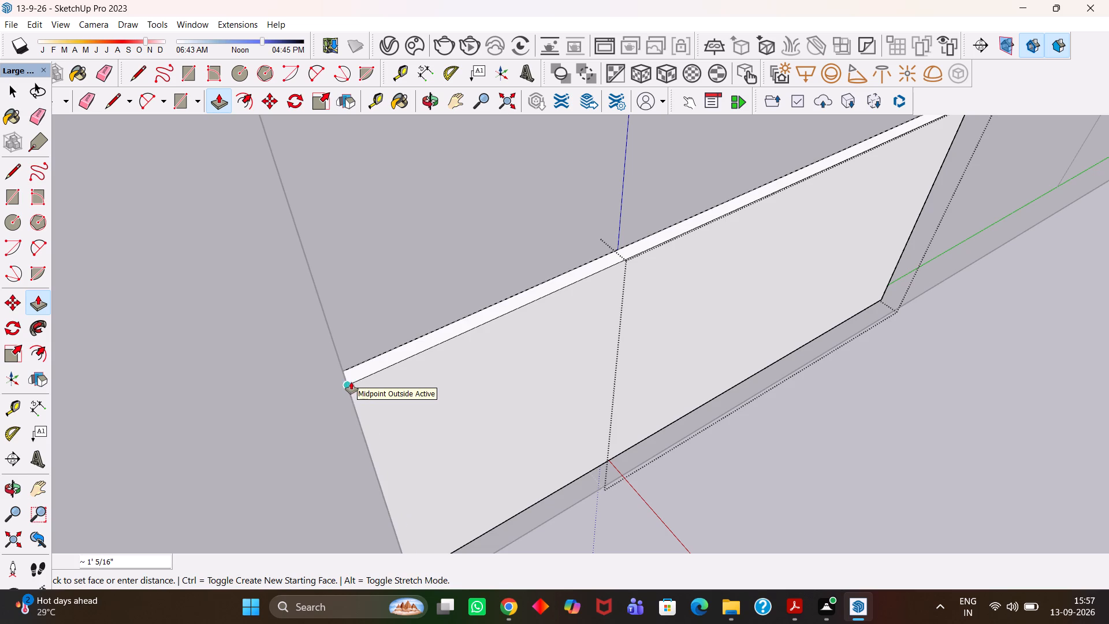
click(349, 382)
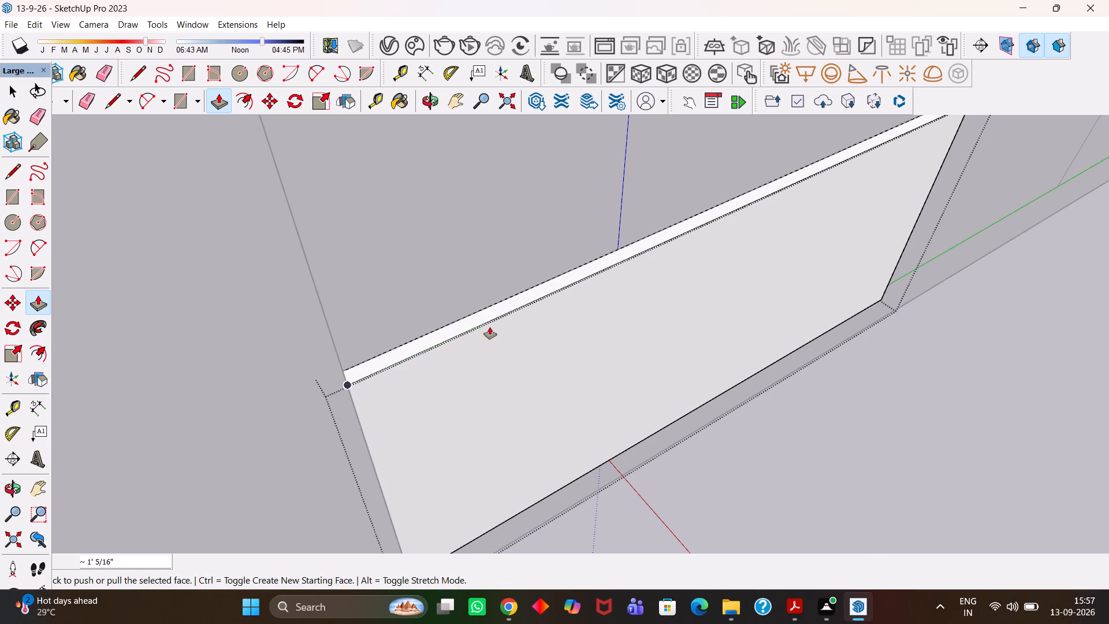
scroll(490, 327, down, 5)
key(h)
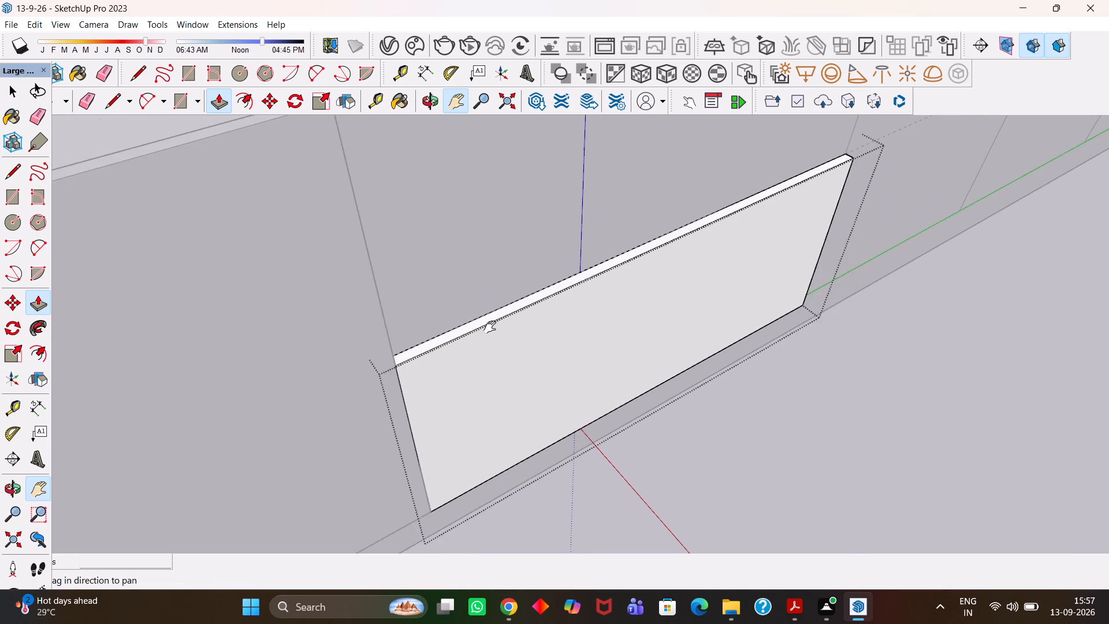
scroll(490, 327, down, 8)
middle_drag(561, 387, 471, 376)
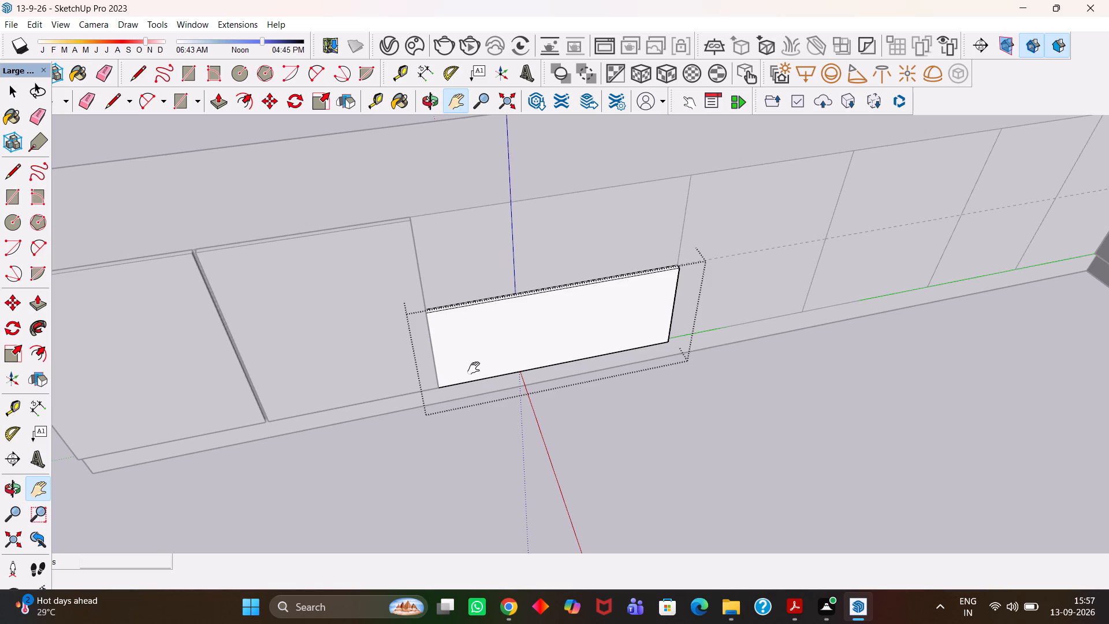
scroll(474, 368, down, 8)
middle_drag(552, 402, 505, 392)
key(space)
click(609, 465)
Place a second horizontal guide line about 6 5/8" above the mid-height guide line on the long arm's inner face.
click(530, 322)
middle_drag(598, 355, 506, 351)
scroll(512, 351, up, 4)
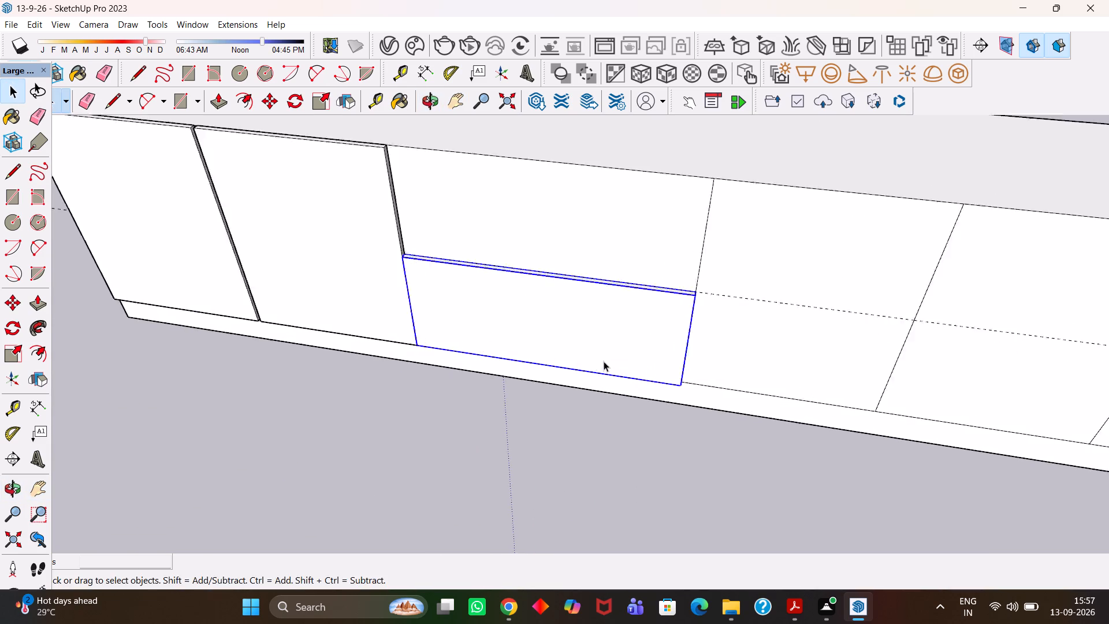
scroll(604, 361, up, 1)
middle_drag(631, 367, 567, 358)
scroll(567, 358, down, 4)
key(h)
drag(654, 324, 563, 357)
scroll(534, 366, down, 3)
middle_drag(540, 374, 578, 385)
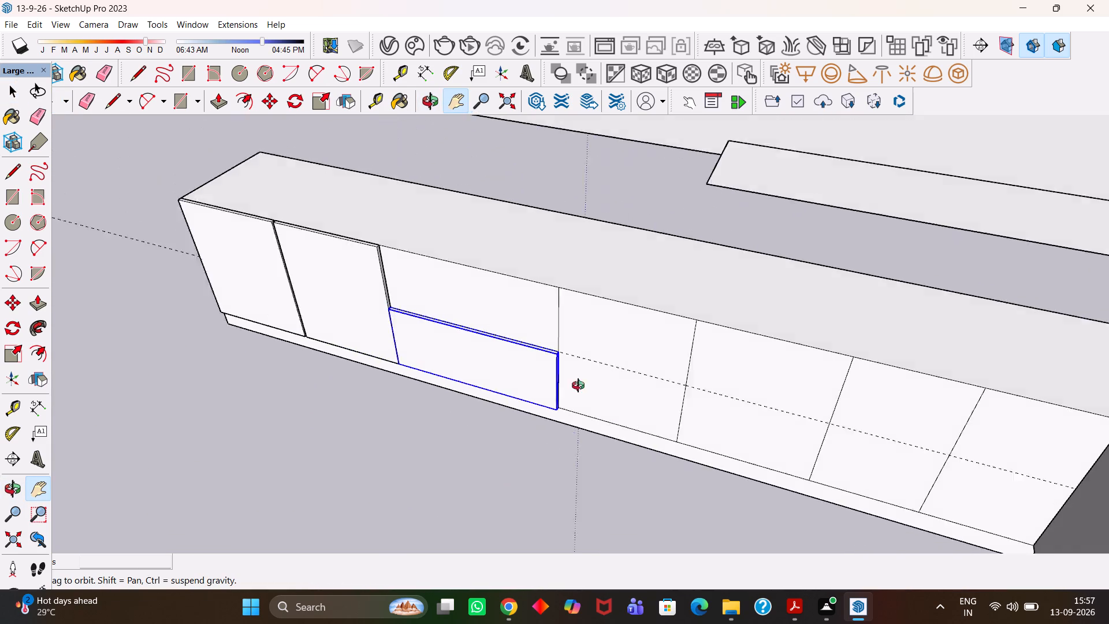
middle_drag(578, 385, 636, 363)
drag(636, 340, 623, 380)
middle_drag(587, 369, 605, 373)
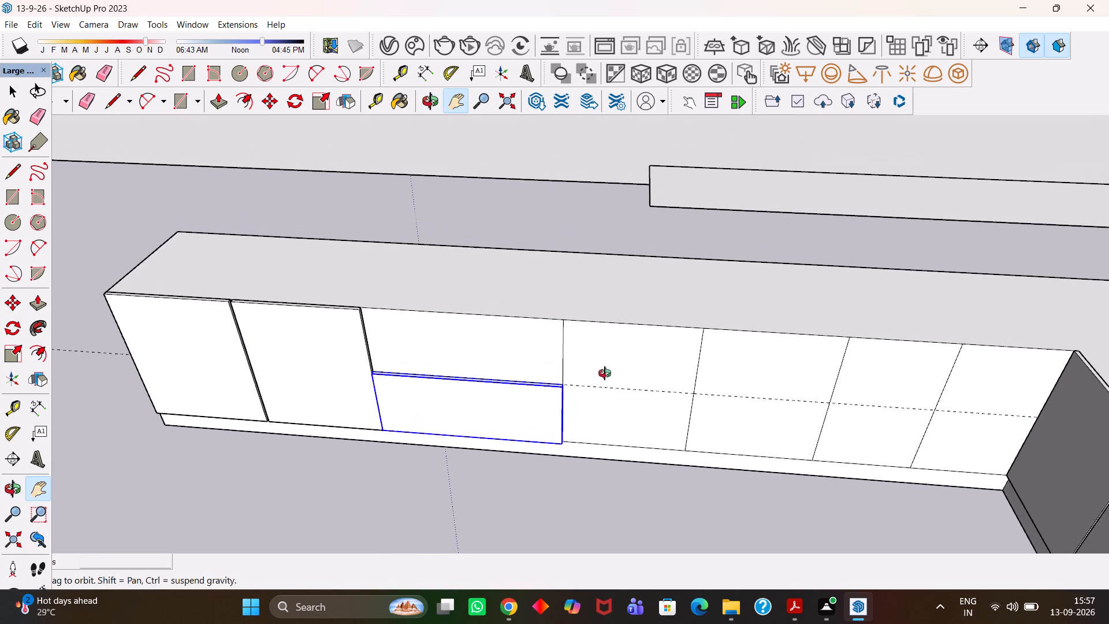
middle_drag(605, 373, 609, 375)
scroll(609, 375, up, 2)
key(t)
click(624, 391)
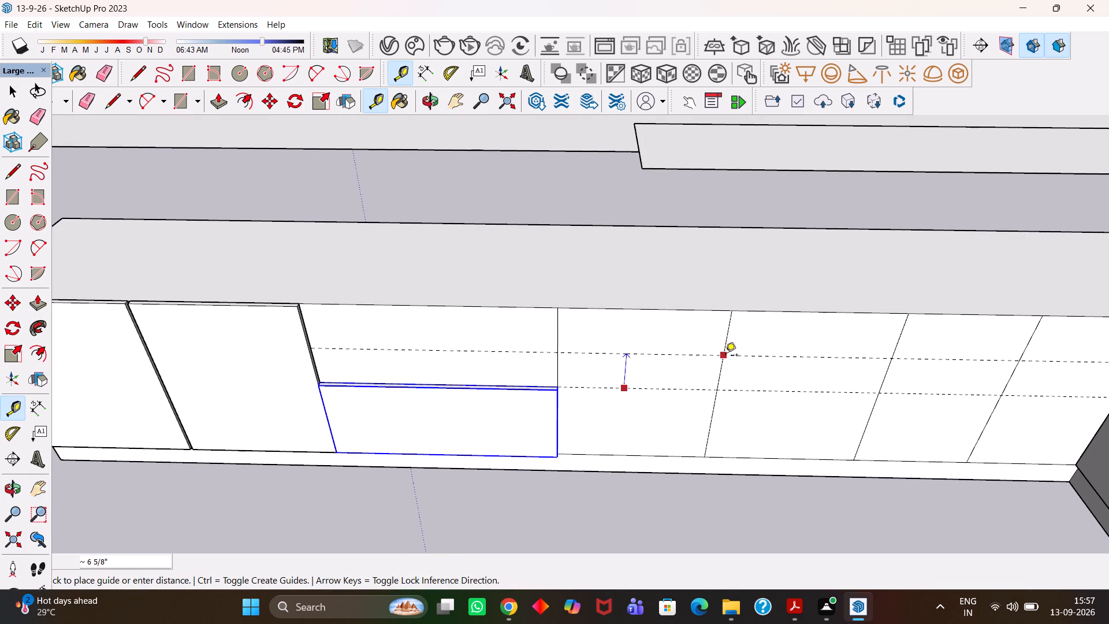
click(724, 350)
middle_drag(576, 398, 495, 407)
scroll(495, 407, up, 4)
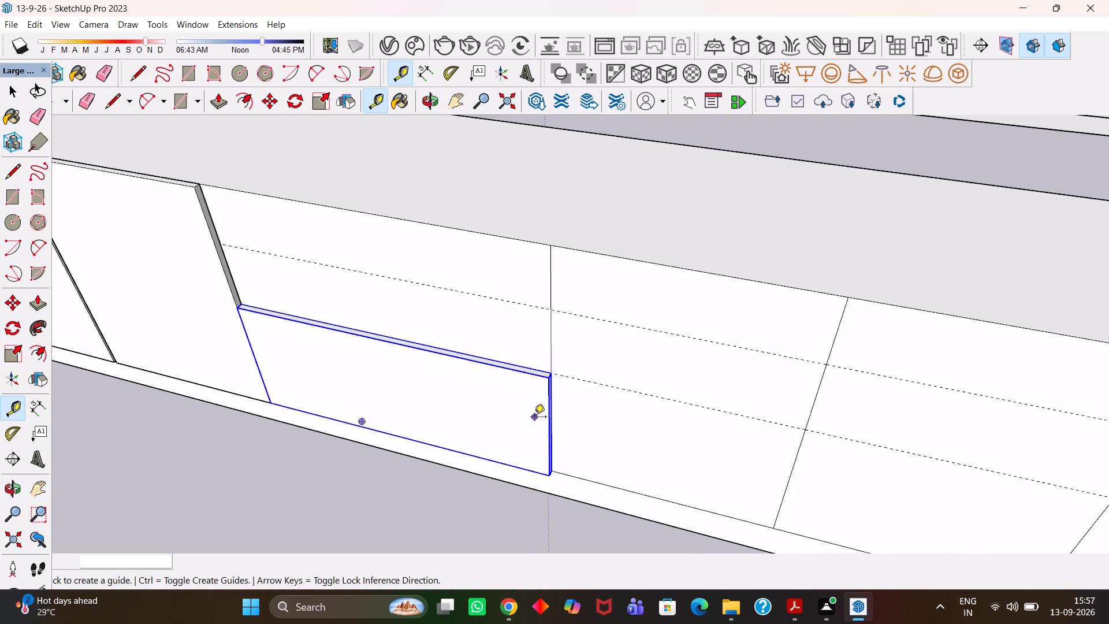
Copy the third bay's lowered panel straight up so the copy sits on top of the original.
scroll(534, 418, up, 3)
key(m)
click(549, 486)
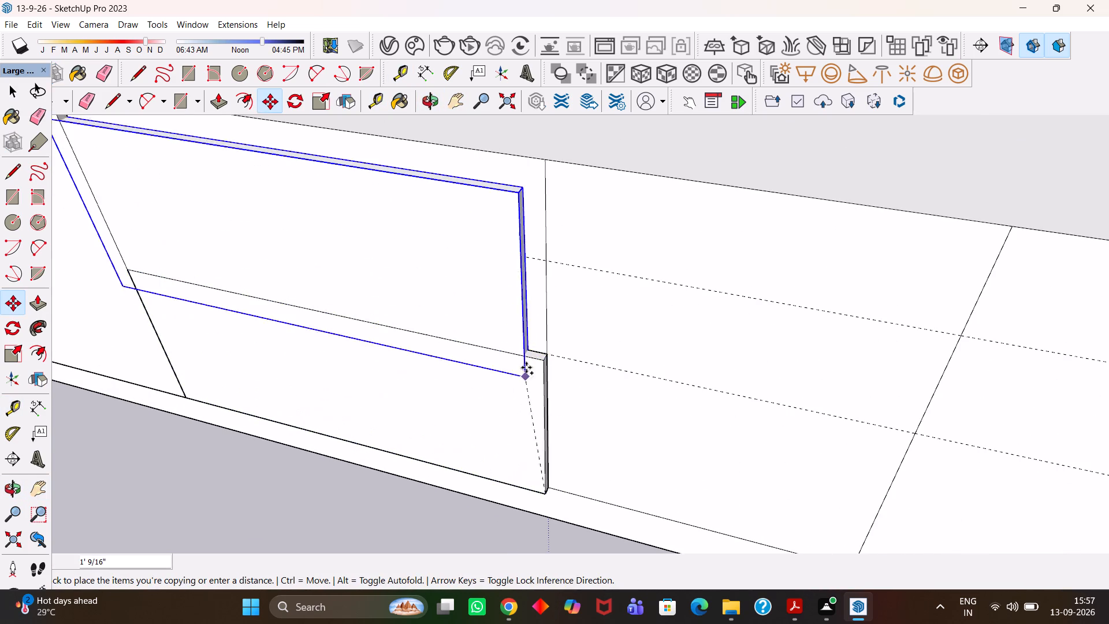
click(544, 354)
Inside the copied panel's group, push its top face down to the upper horizontal guide line, and leave the group.
key(h)
scroll(544, 354, down, 4)
drag(503, 279, 552, 330)
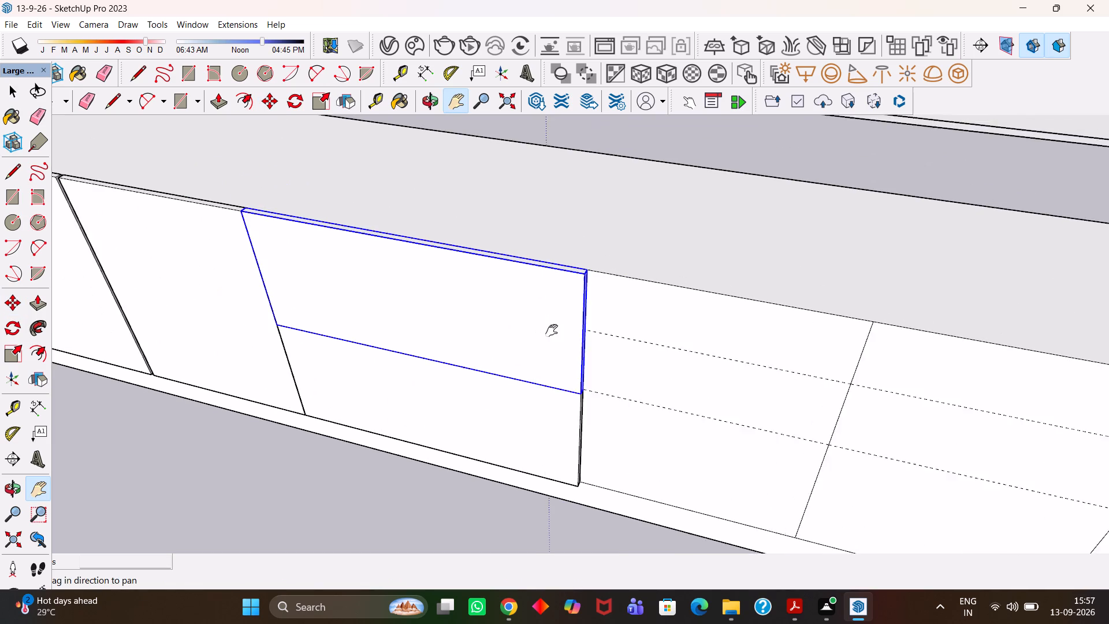
drag(552, 330, 552, 332)
scroll(545, 332, down, 4)
middle_drag(498, 309, 593, 395)
scroll(583, 337, up, 4)
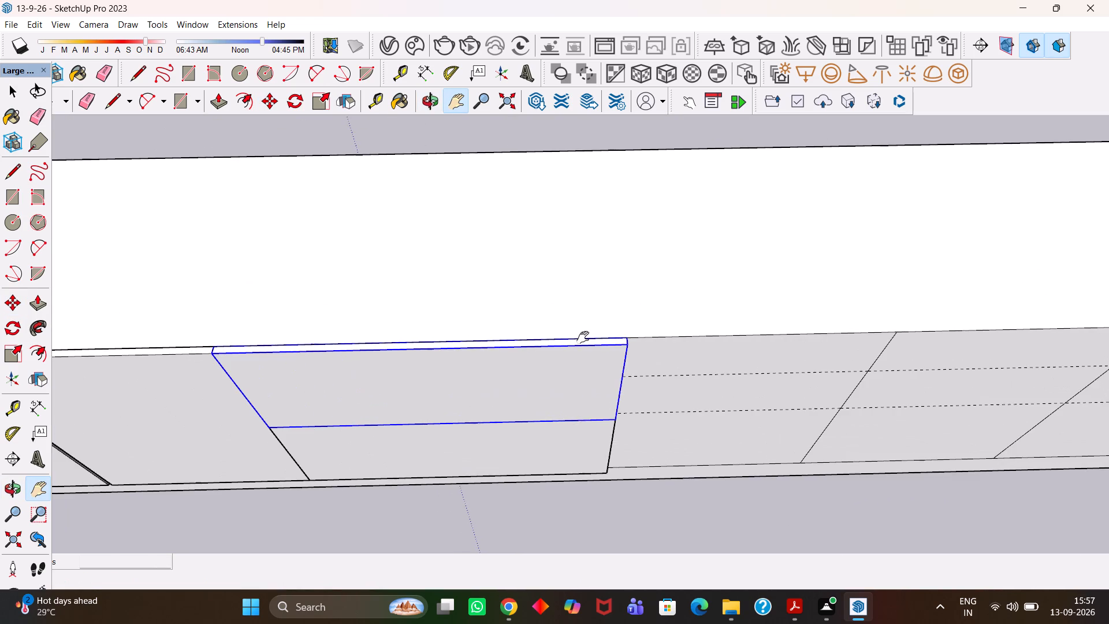
scroll(583, 344, up, 4)
key(space)
double_click(577, 340)
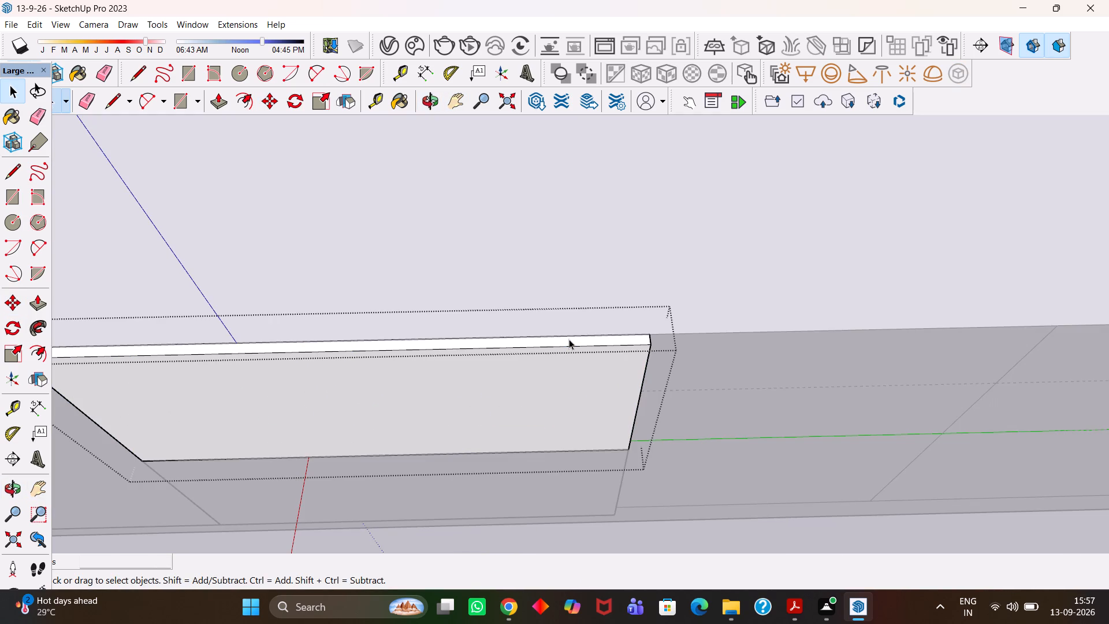
click(567, 339)
key(p)
click(568, 342)
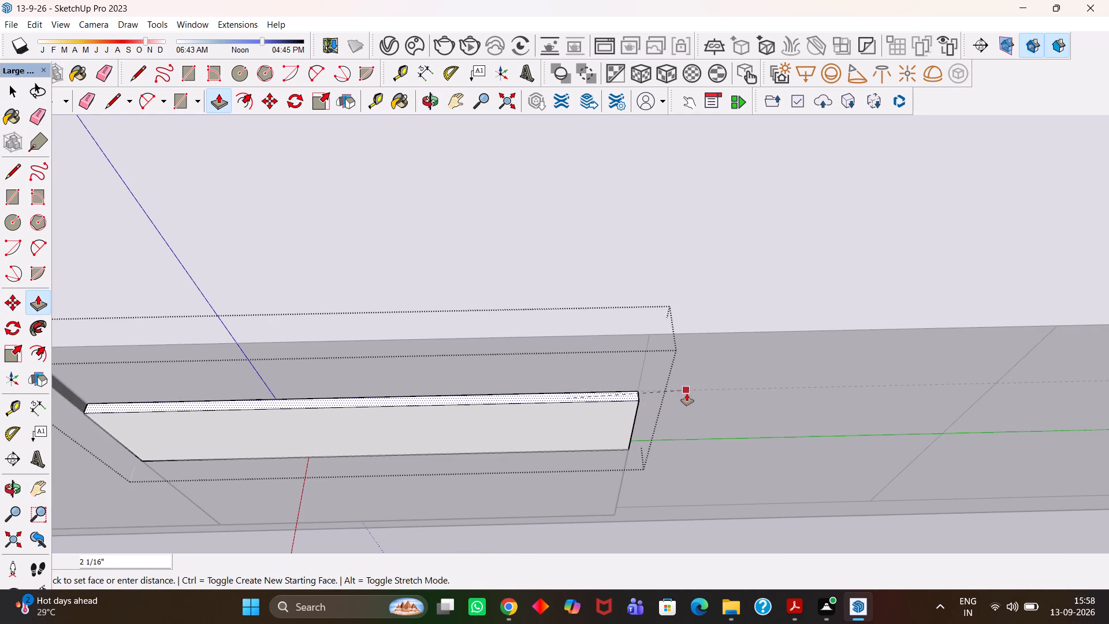
click(689, 392)
key(h)
scroll(625, 386, down, 6)
drag(541, 436, 540, 375)
key(space)
click(558, 473)
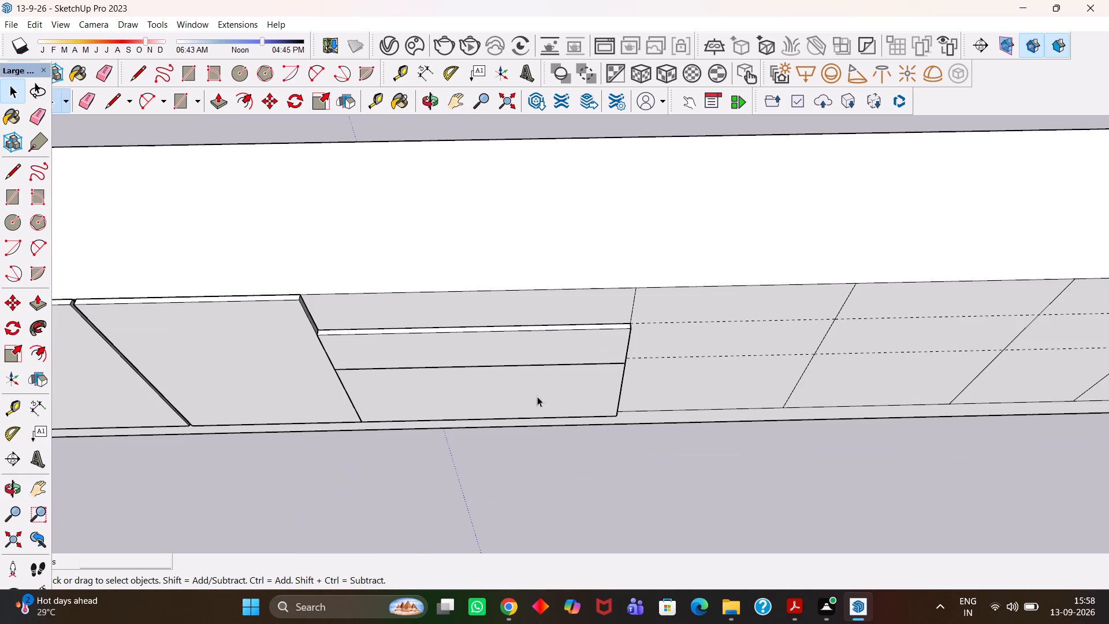
Copy the third bay's middle panel up about 7 11/16" so the copy rests on its top edge.
click(539, 361)
scroll(579, 357, up, 3)
middle_drag(642, 375, 586, 361)
scroll(586, 361, up, 2)
key(m)
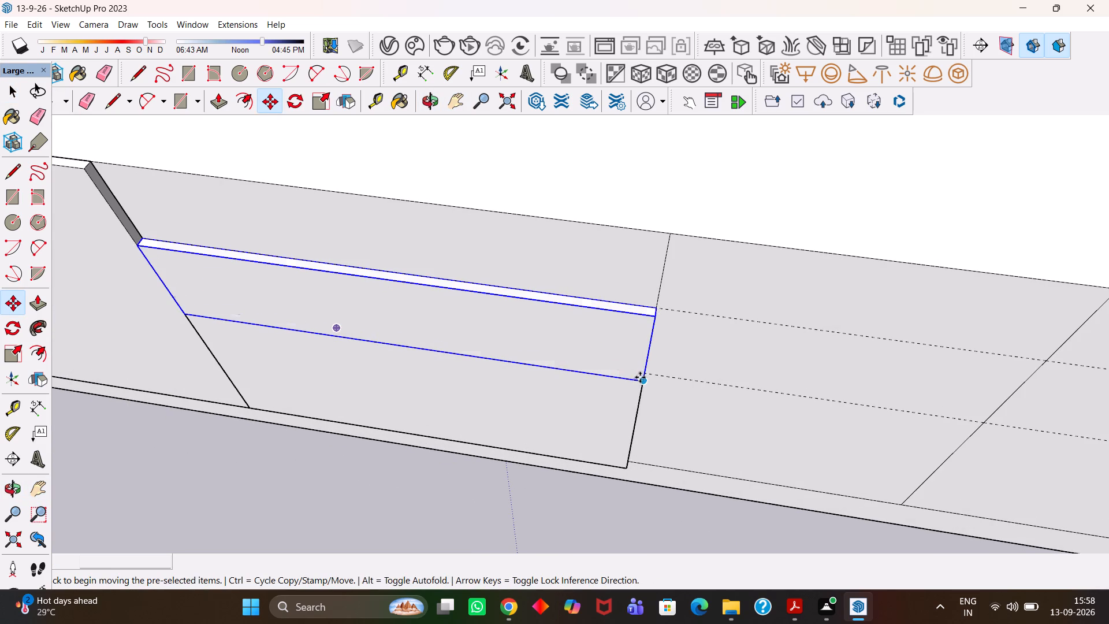
click(645, 380)
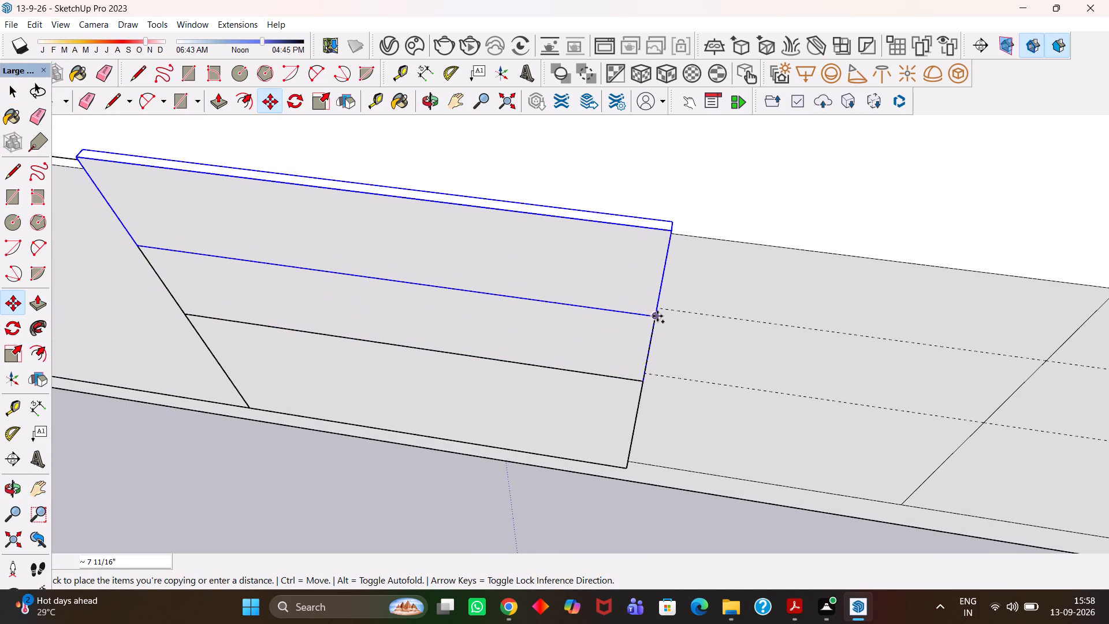
click(657, 316)
Inside the topmost panel's group, push its top face down about 15/16" to the counter's top edge.
scroll(652, 316, up, 2)
middle_drag(652, 316, 650, 325)
key(space)
click(620, 205)
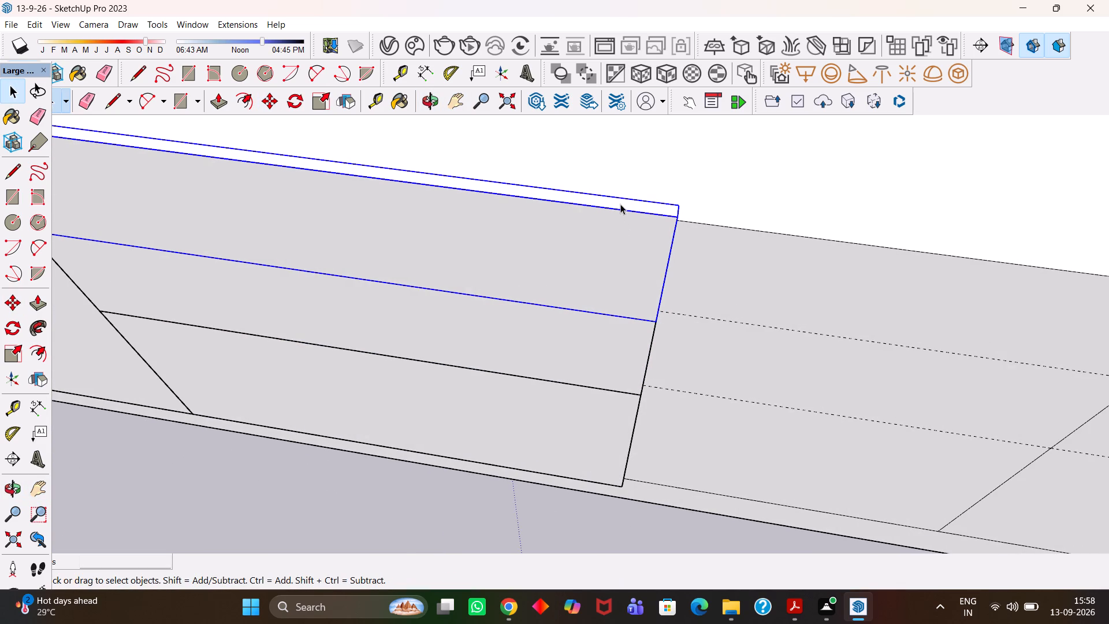
click(620, 204)
click(619, 204)
click(618, 204)
key(p)
click(618, 204)
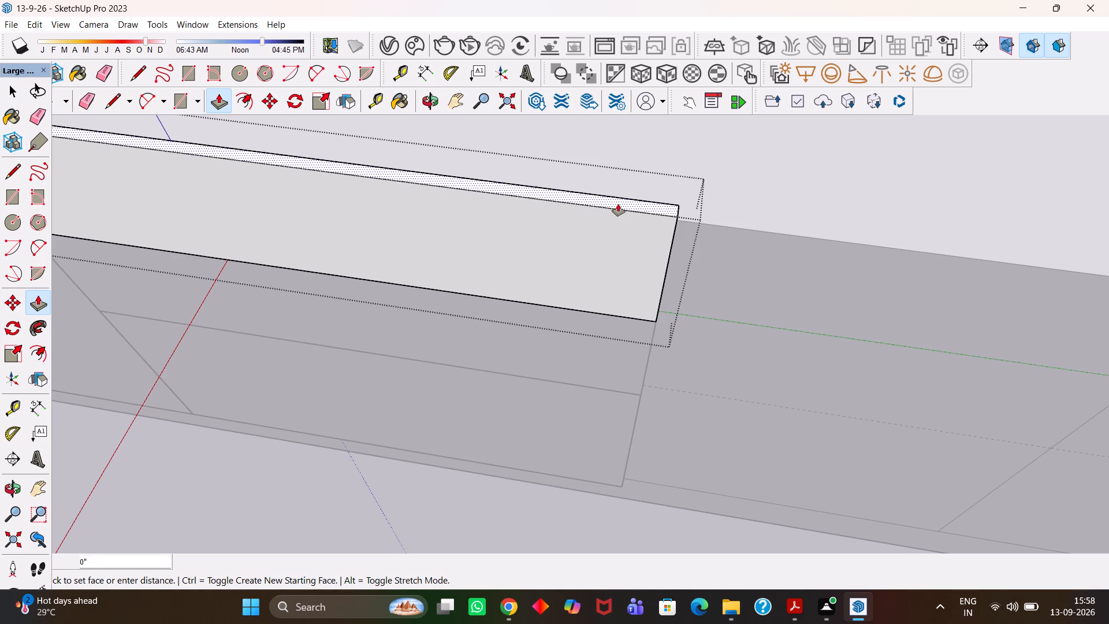
click(725, 225)
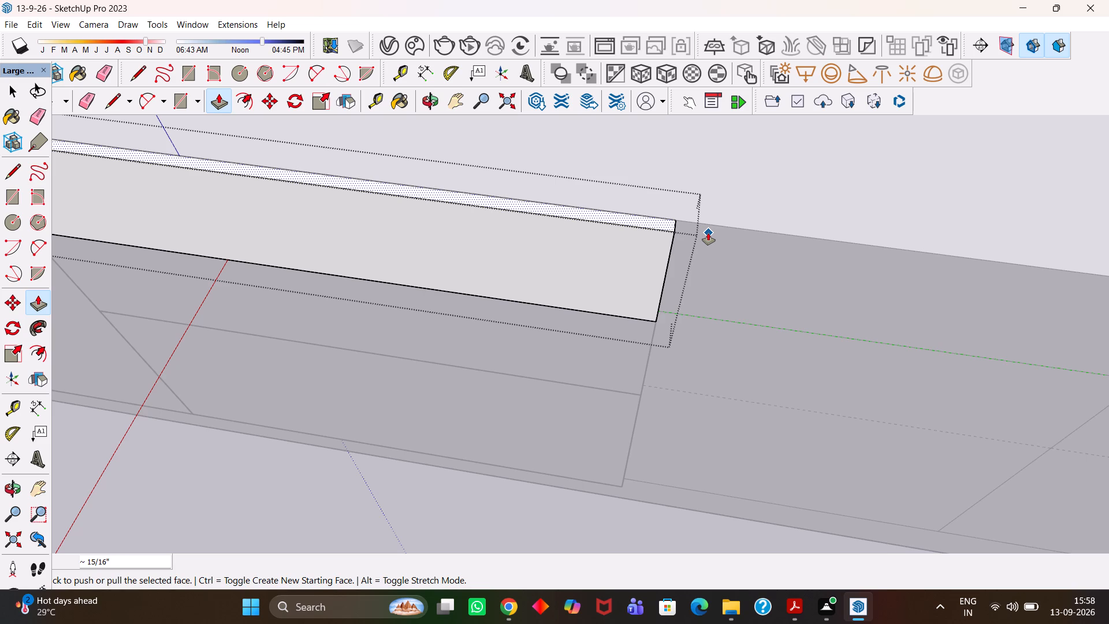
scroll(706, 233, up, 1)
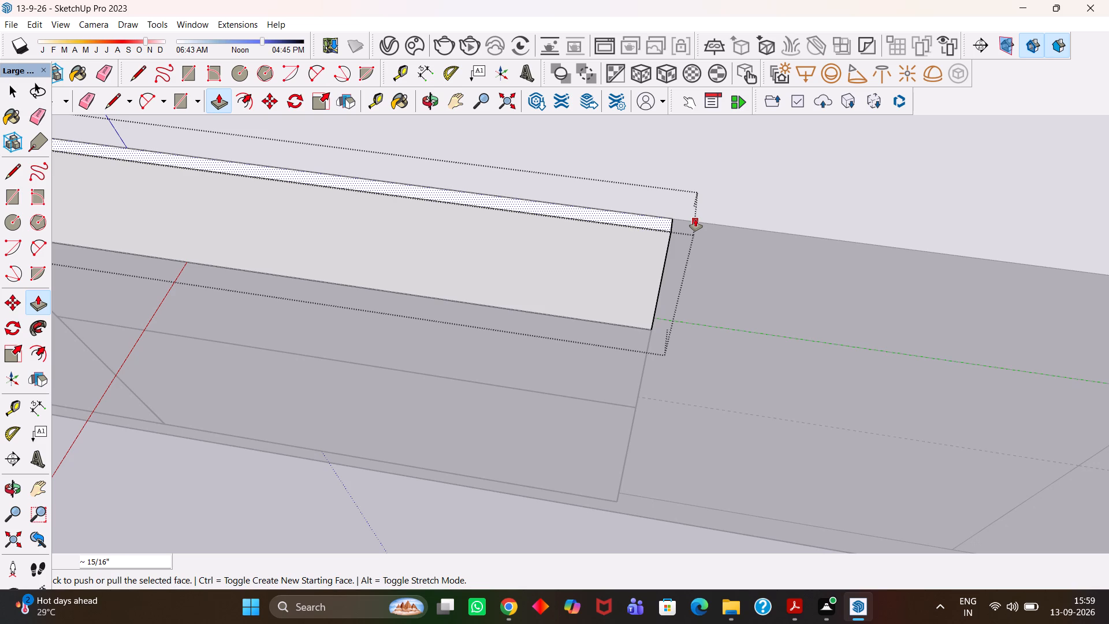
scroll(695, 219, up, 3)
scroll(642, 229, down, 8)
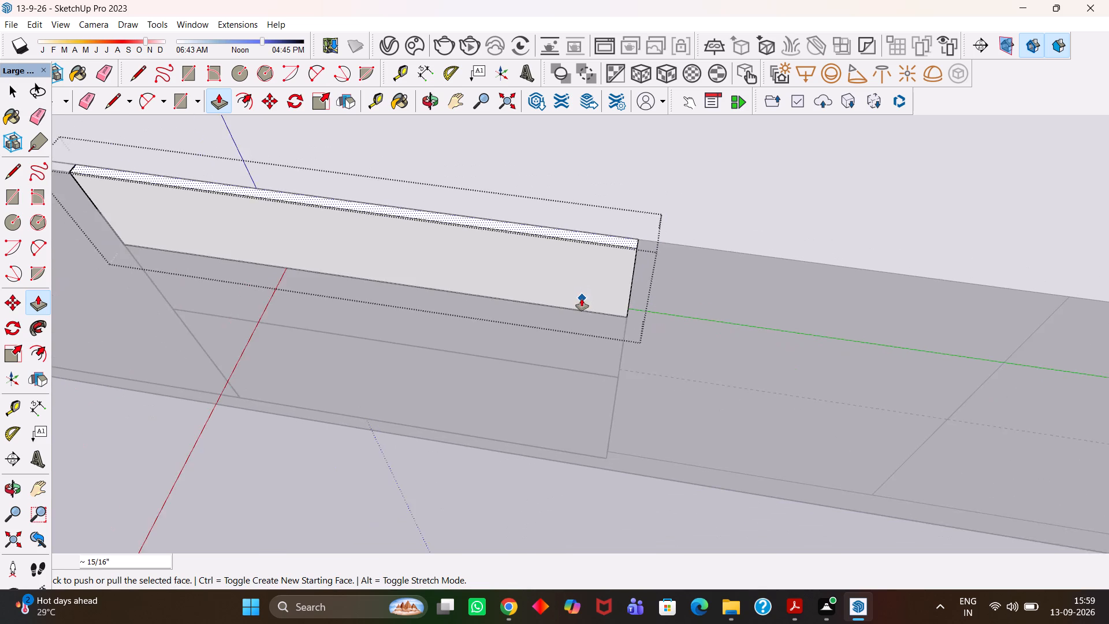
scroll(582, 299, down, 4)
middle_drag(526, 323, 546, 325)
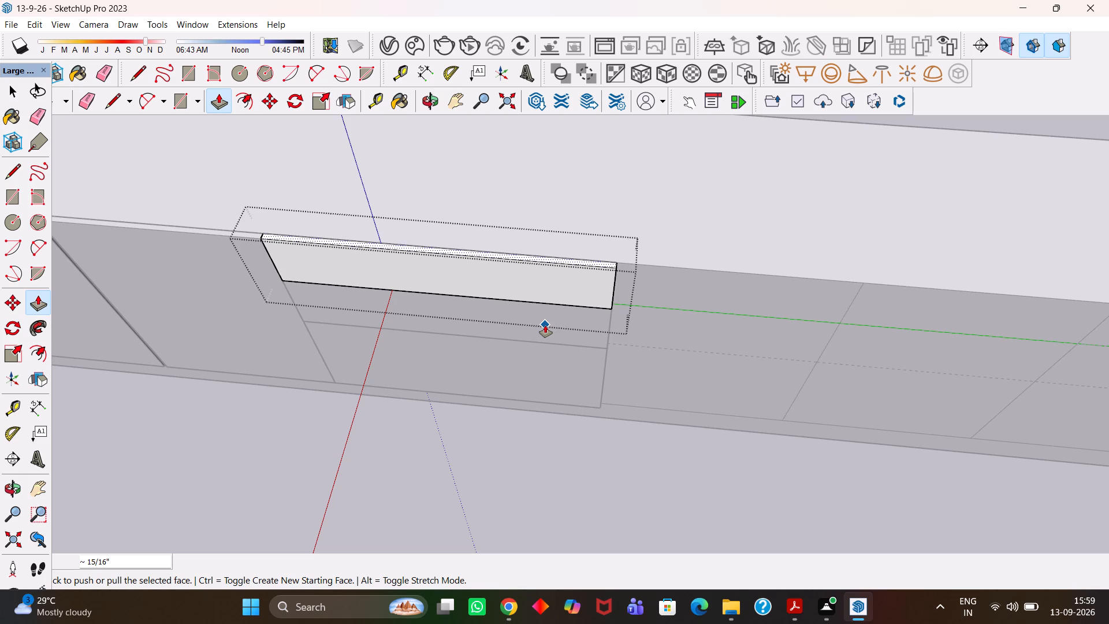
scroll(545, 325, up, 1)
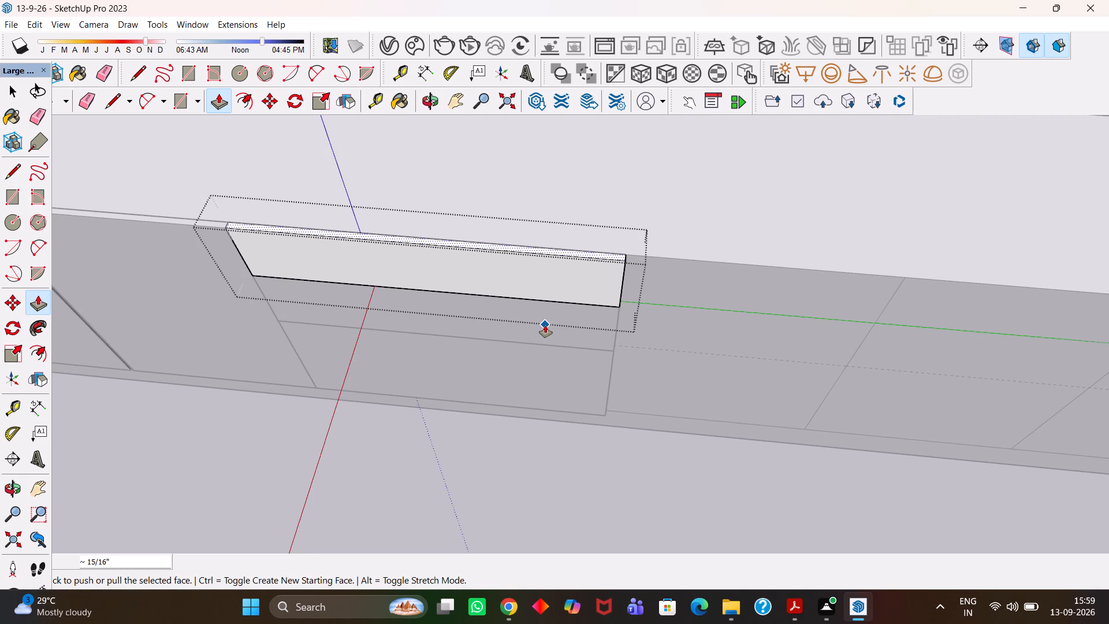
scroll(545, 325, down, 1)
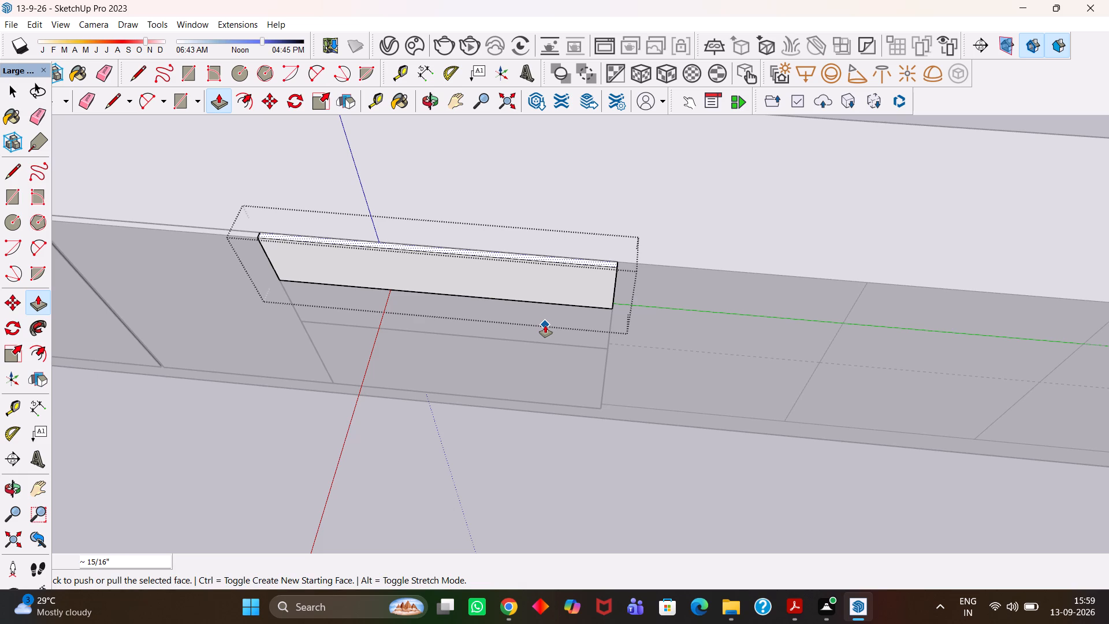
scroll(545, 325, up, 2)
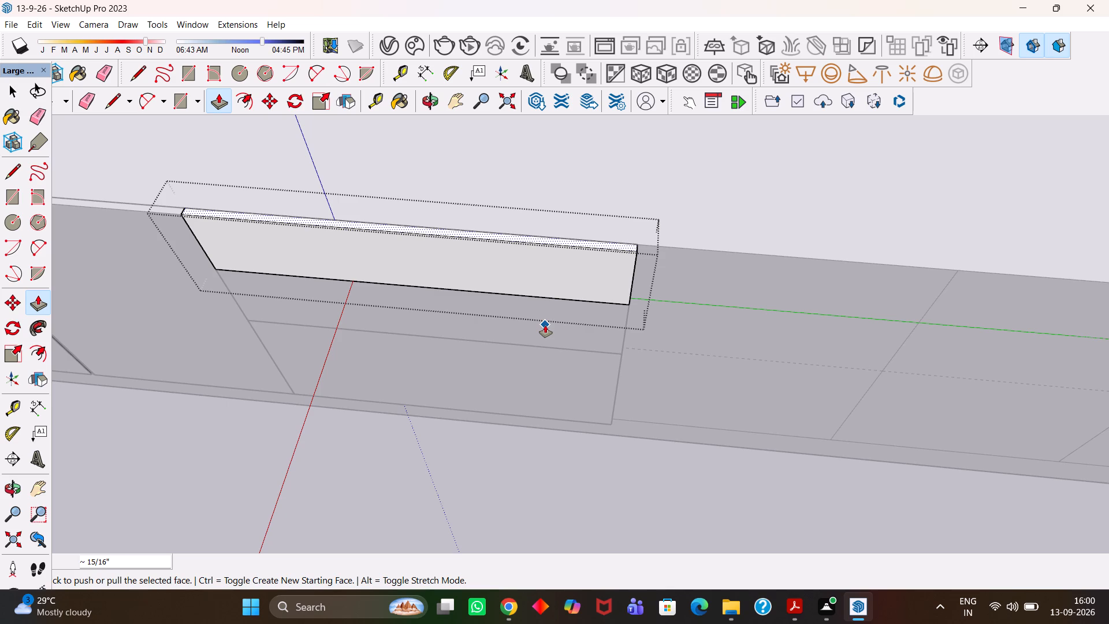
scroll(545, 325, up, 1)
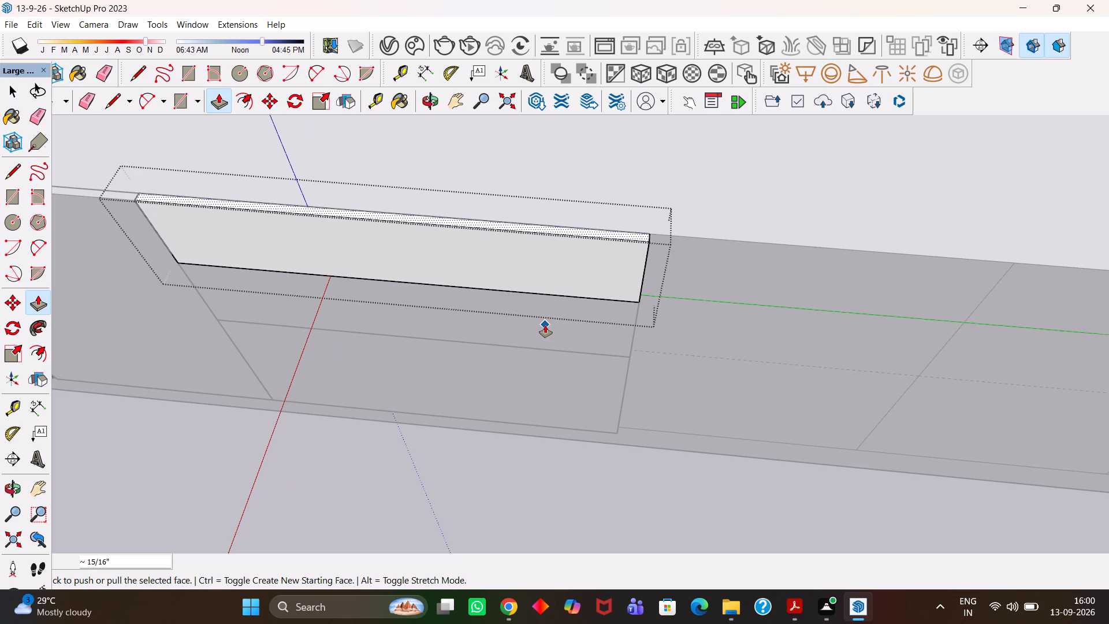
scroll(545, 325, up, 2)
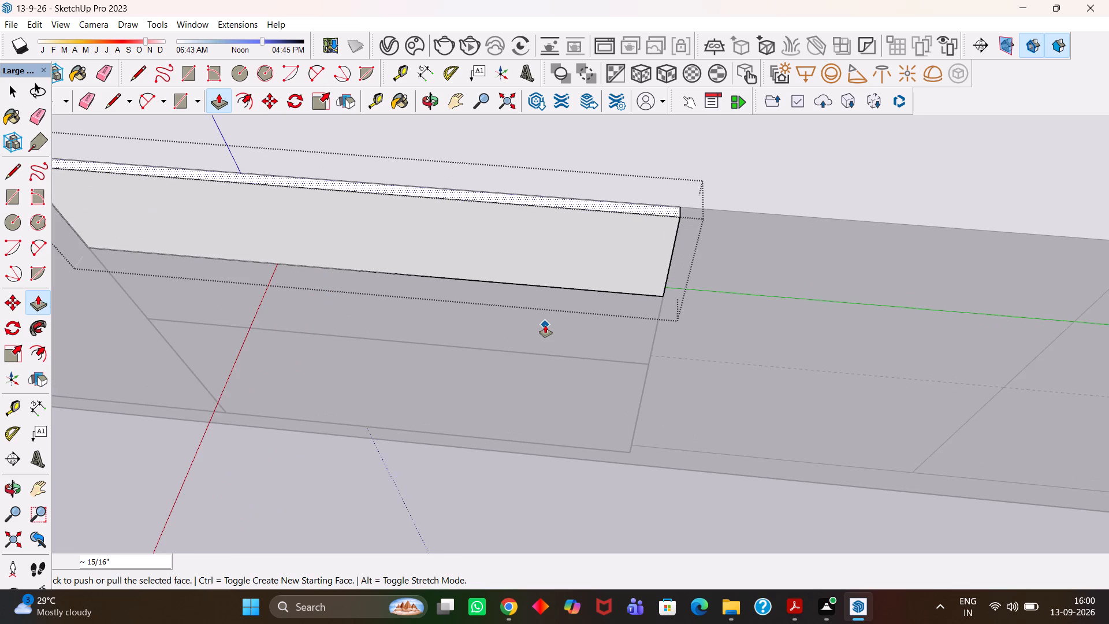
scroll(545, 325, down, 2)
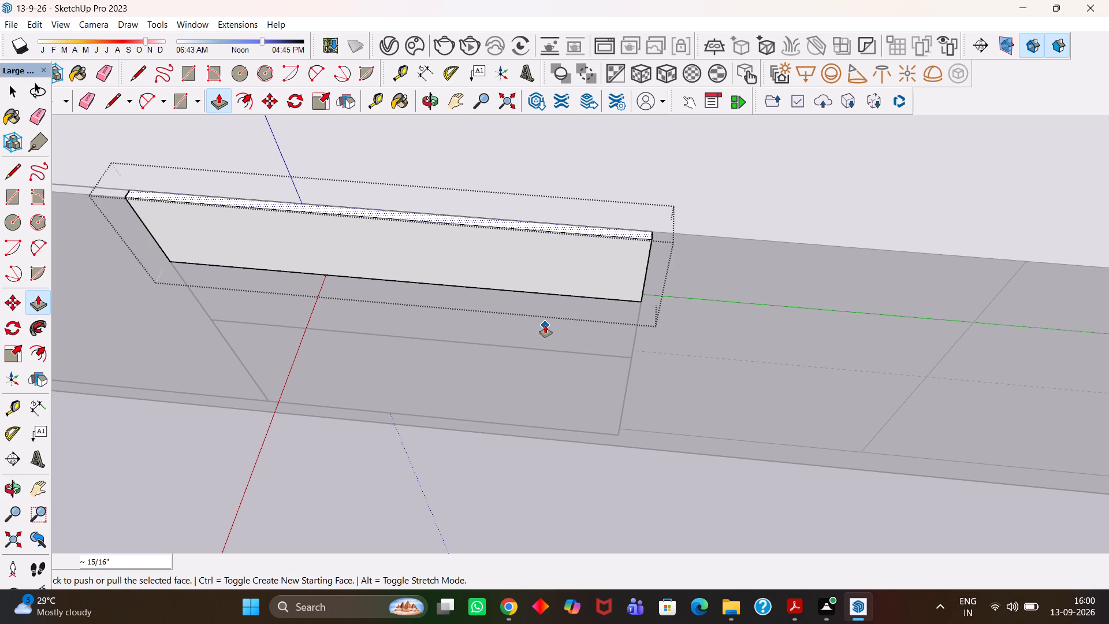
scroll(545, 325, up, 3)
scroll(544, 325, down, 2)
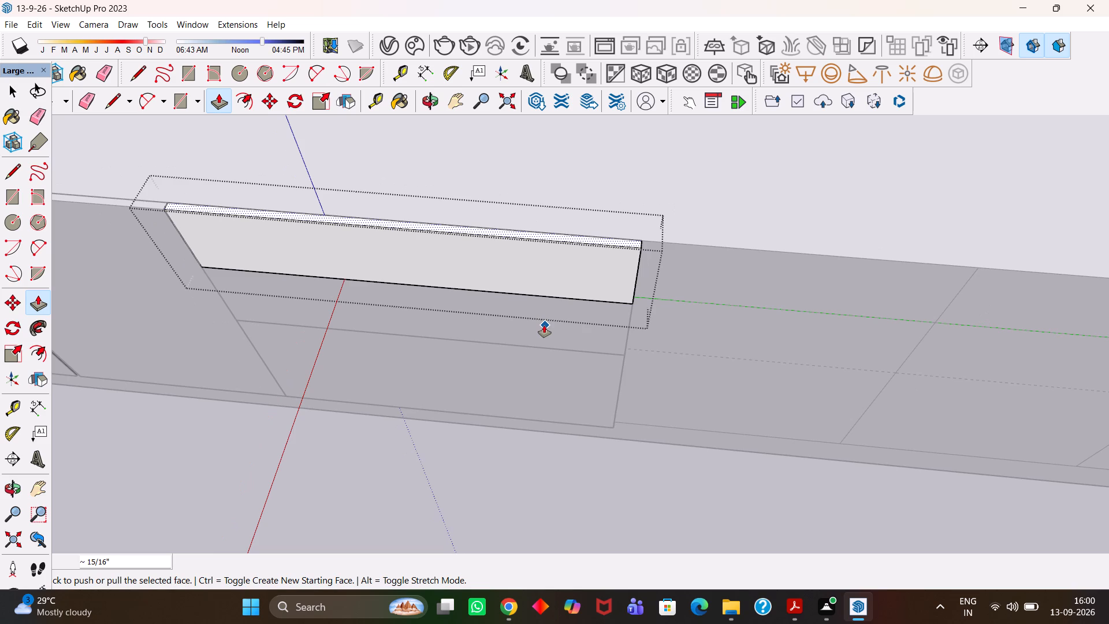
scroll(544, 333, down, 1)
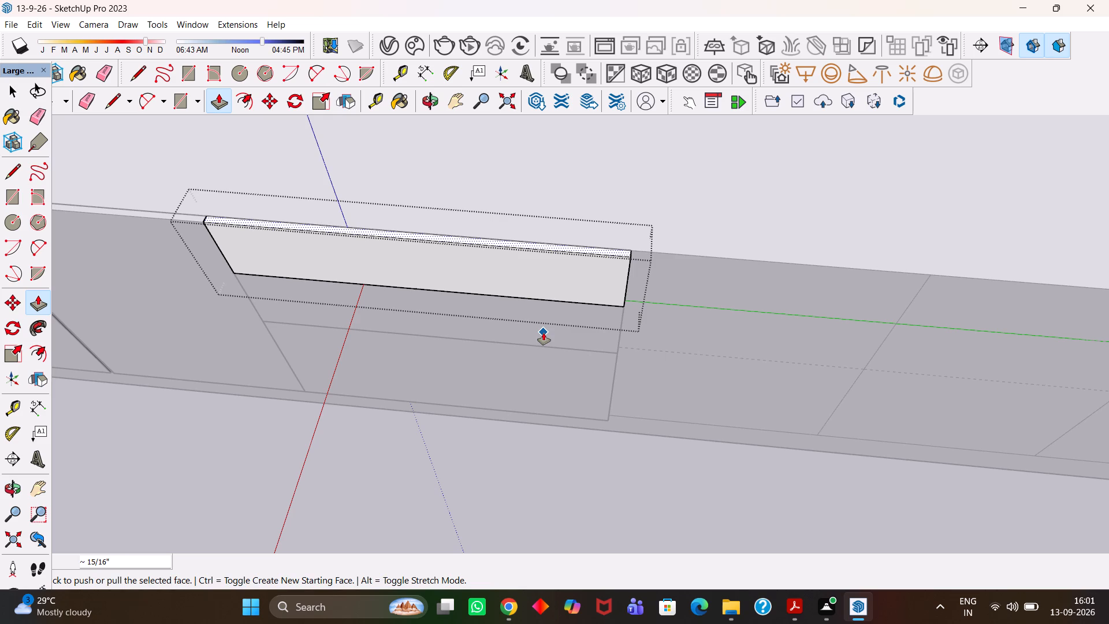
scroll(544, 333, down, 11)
Leave the topmost drawer panel's group.
middle_click(511, 380)
key(space)
click(554, 450)
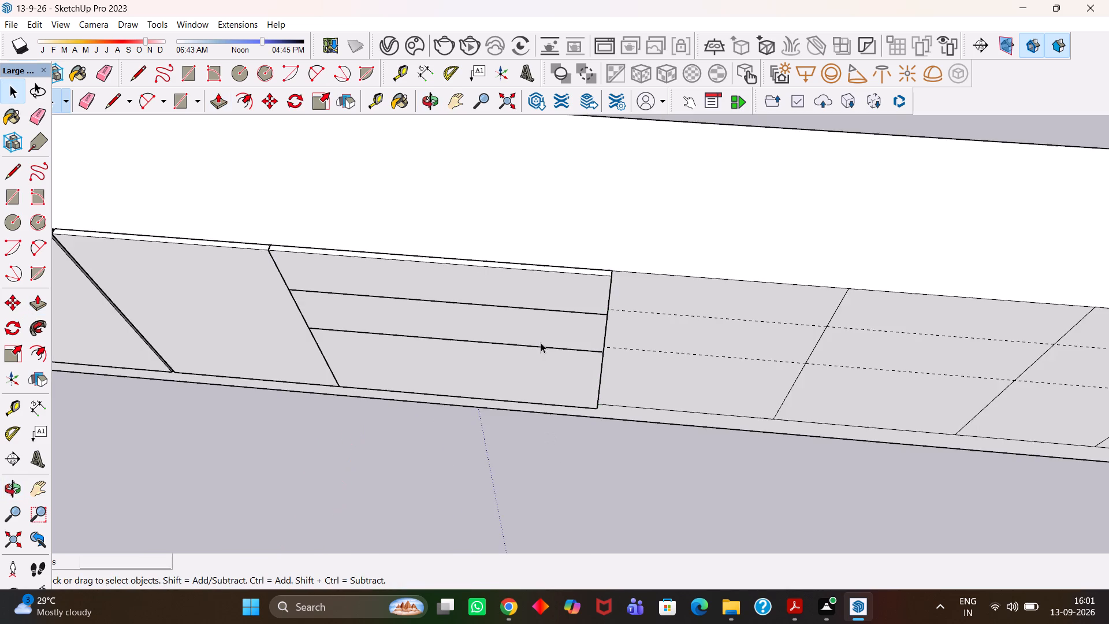
Erase the two horizontal guide lines that run along the long arm's inner face.
scroll(530, 297, up, 3)
scroll(530, 297, down, 4)
middle_drag(510, 300, 531, 310)
scroll(533, 310, up, 1)
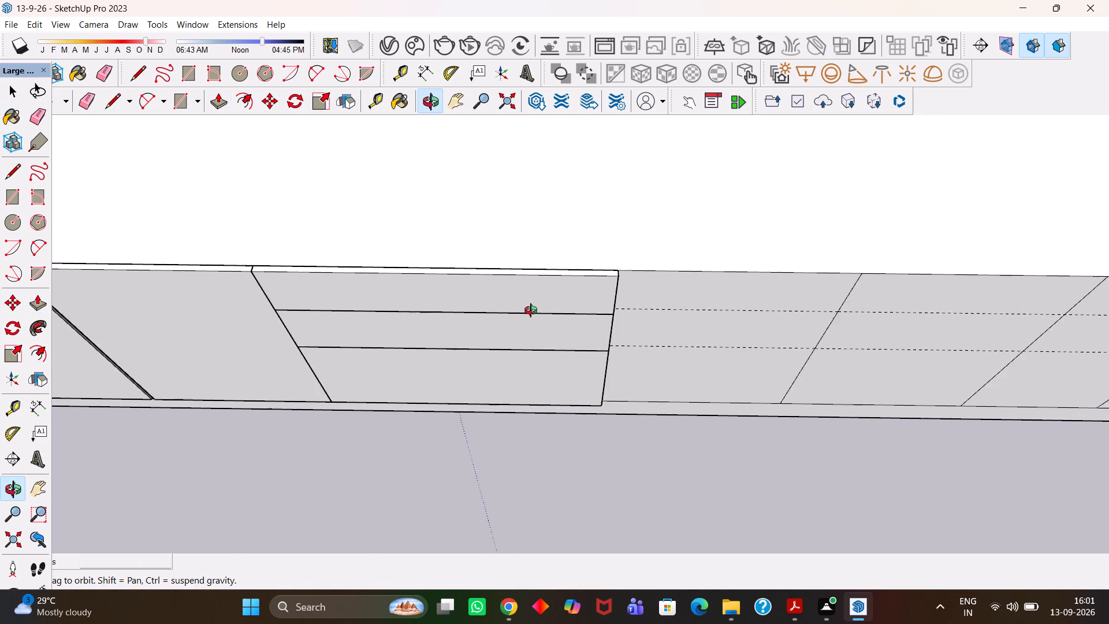
middle_drag(531, 310, 530, 310)
scroll(530, 310, down, 1)
key(h)
scroll(503, 395, down, 4)
click(512, 474)
middle_drag(526, 484, 503, 473)
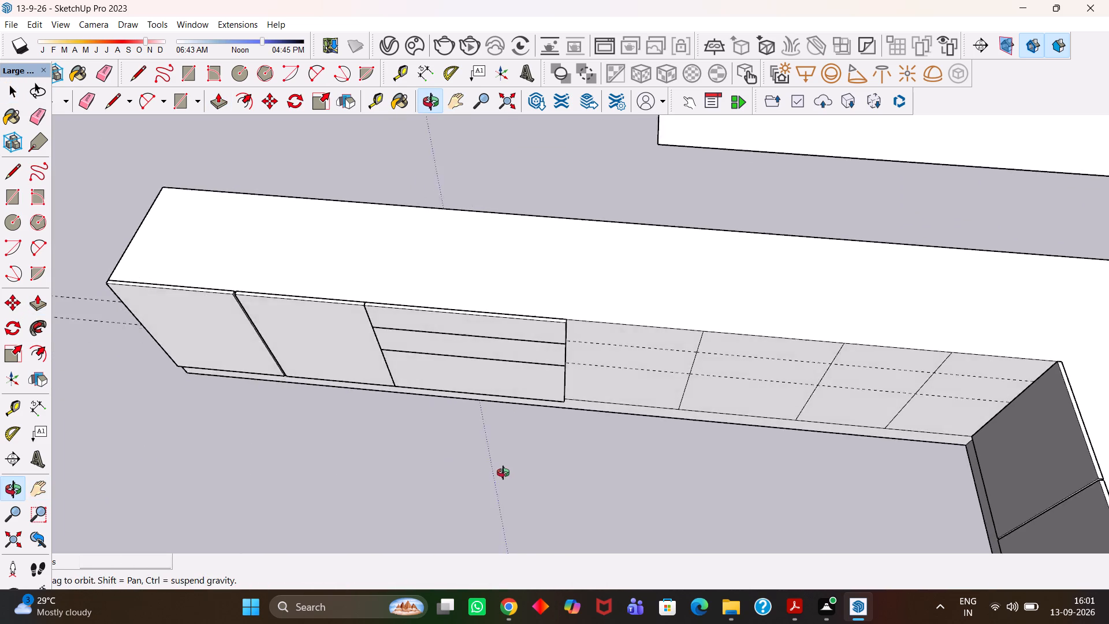
middle_drag(503, 473, 512, 473)
scroll(512, 473, up, 2)
key(h)
drag(496, 393, 598, 429)
scroll(579, 421, down, 3)
drag(426, 400, 556, 407)
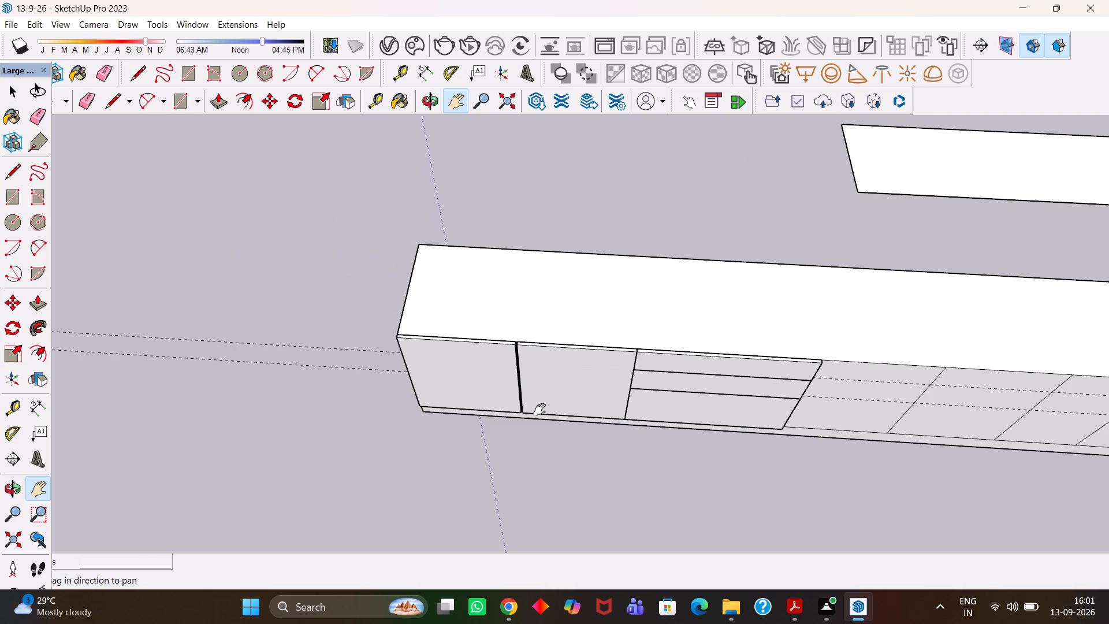
middle_click(530, 414)
key(e)
drag(296, 343, 288, 418)
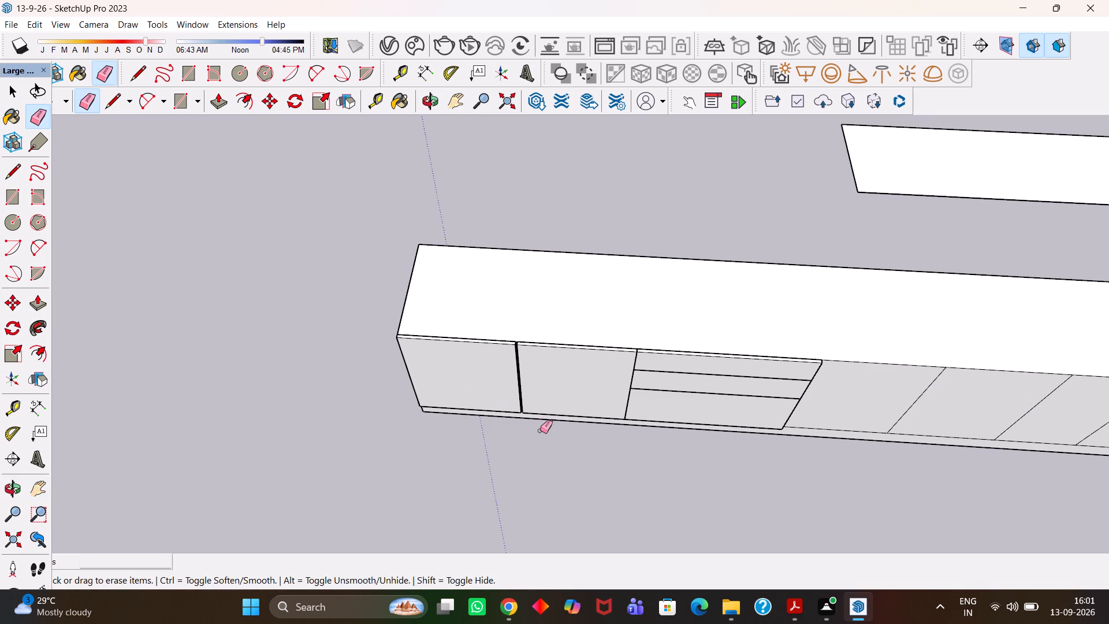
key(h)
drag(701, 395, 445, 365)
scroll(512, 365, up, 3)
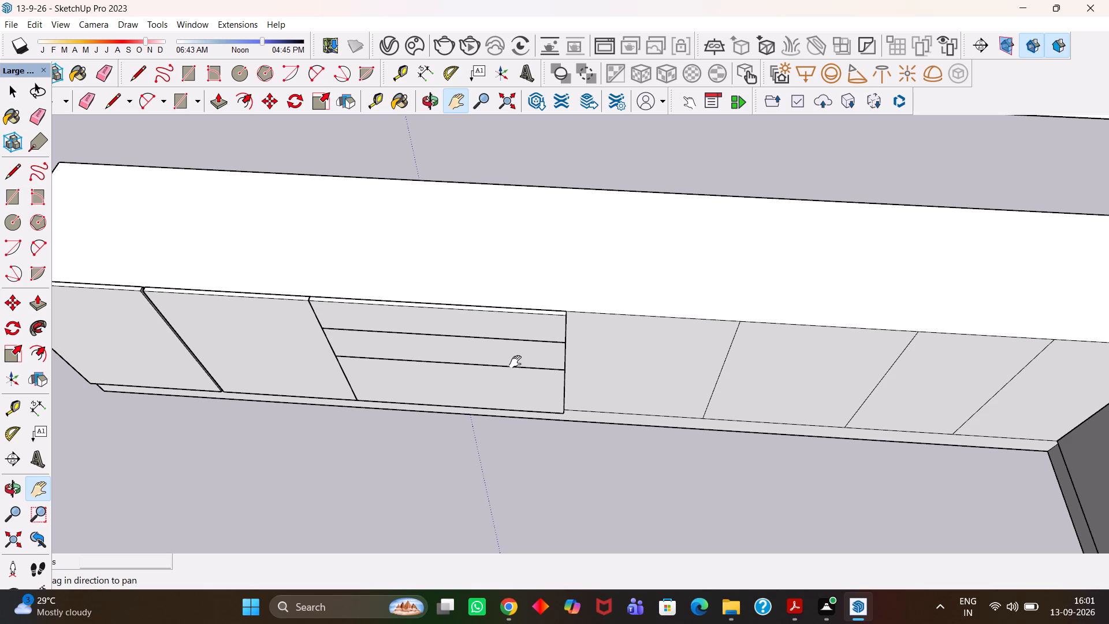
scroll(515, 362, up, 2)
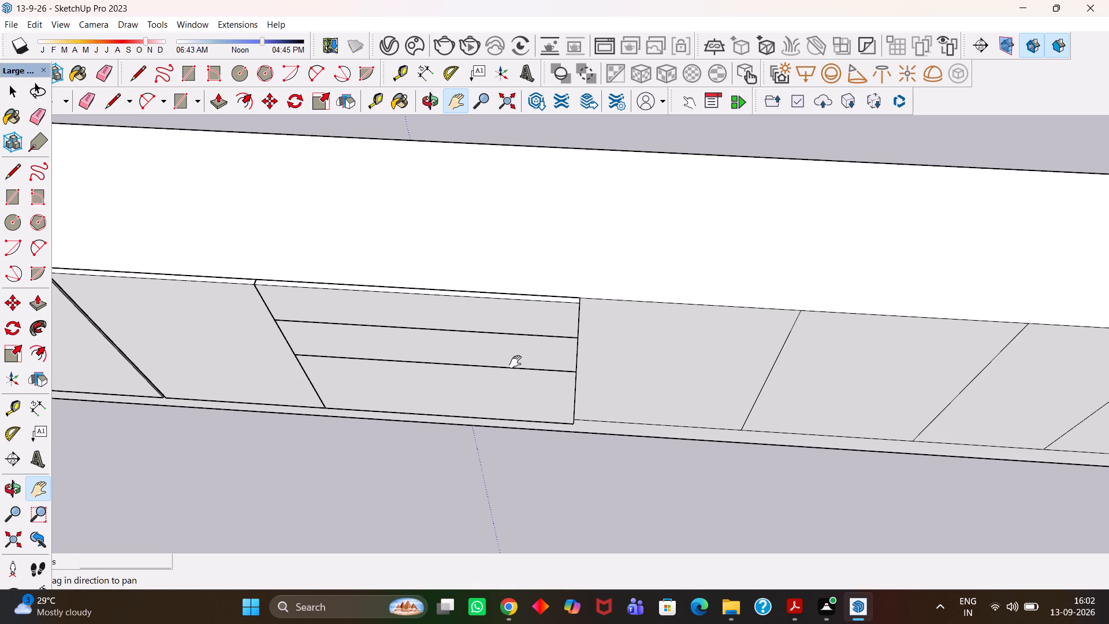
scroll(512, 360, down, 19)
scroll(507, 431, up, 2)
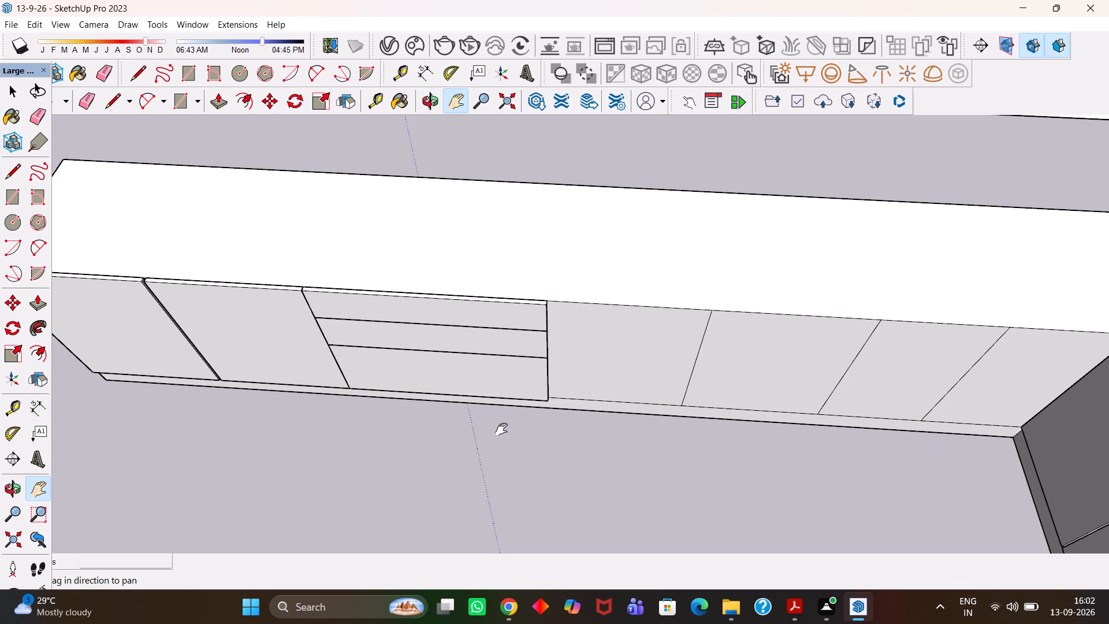
Copy the first bay's door panel about 7' 2 1/2" along the long arm into the fourth bay, beside the drawers.
scroll(490, 424, down, 5)
key(h)
drag(379, 383, 576, 334)
scroll(464, 341, up, 3)
scroll(464, 341, down, 2)
key(space)
click(456, 320)
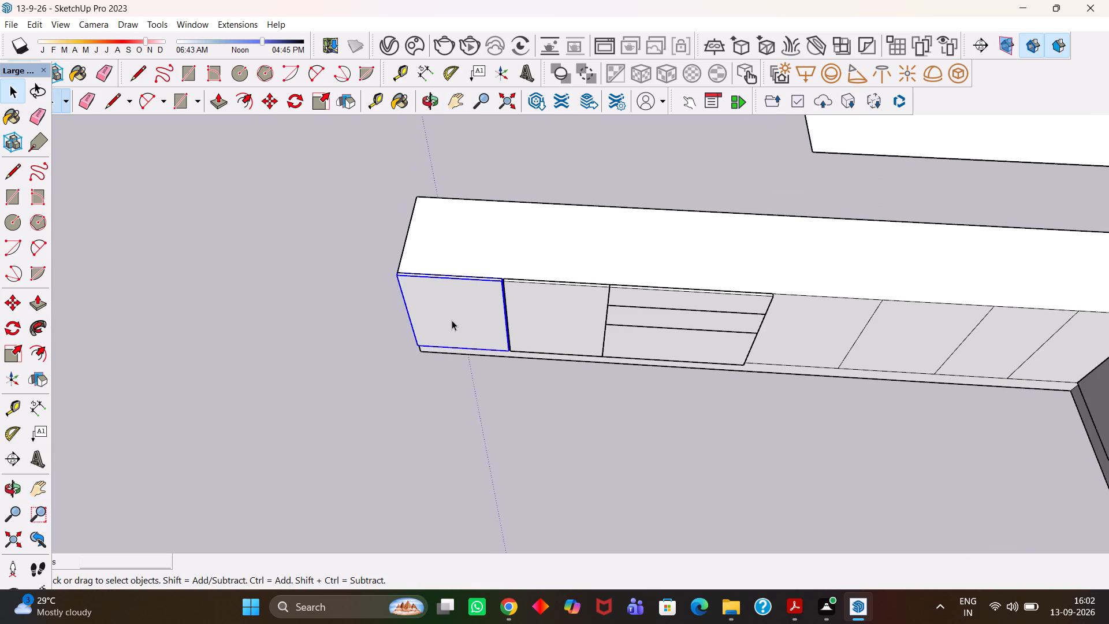
middle_drag(451, 321, 459, 325)
scroll(459, 325, up, 5)
key(m)
click(530, 365)
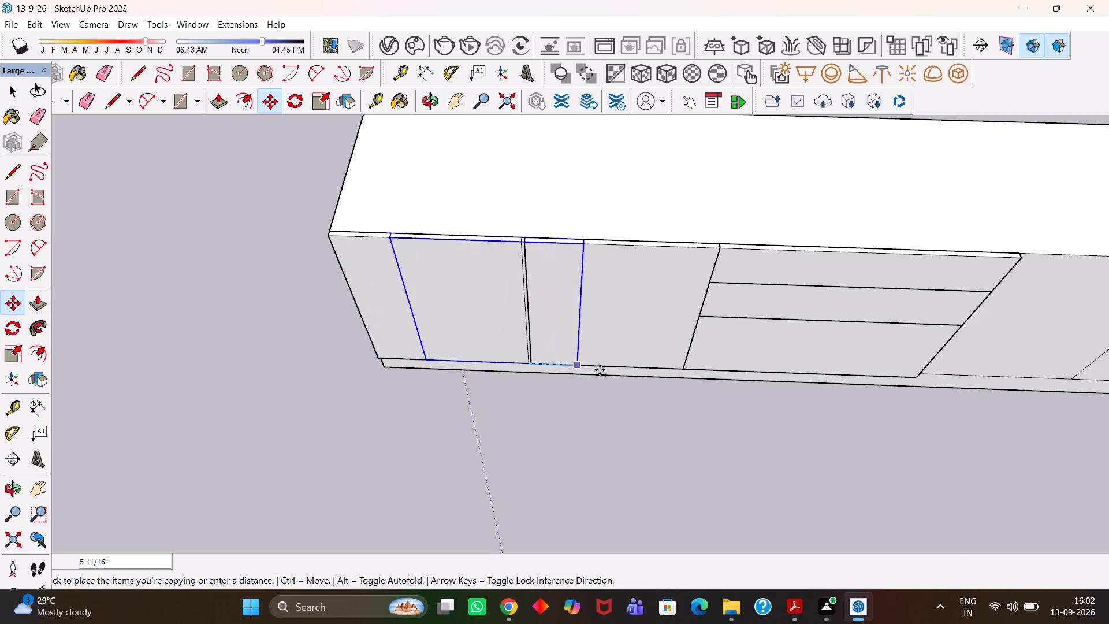
key(h)
scroll(664, 376, down, 4)
drag(843, 388, 621, 368)
scroll(709, 367, up, 5)
key(Escape)
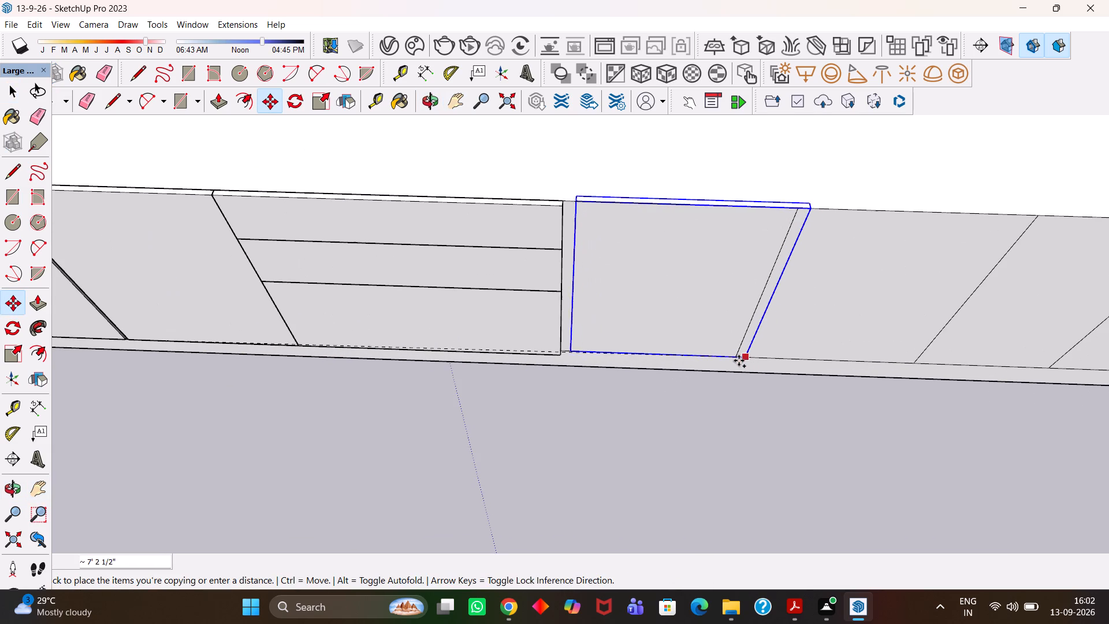
click(735, 362)
Copy the fourth bay's door panel about 2' 1/8" along the long arm into the fifth bay.
scroll(618, 211, up, 6)
scroll(602, 234, down, 5)
middle_drag(683, 293, 504, 245)
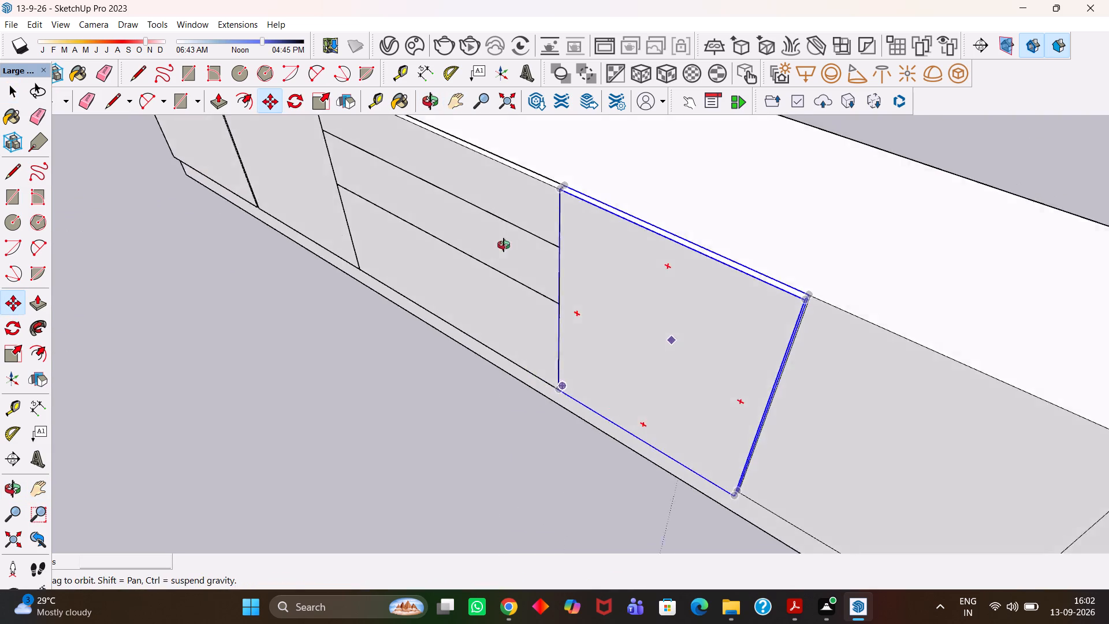
middle_drag(504, 245, 499, 197)
middle_click(512, 197)
middle_click(518, 198)
scroll(534, 210, up, 4)
key(h)
middle_drag(879, 255, 824, 266)
middle_drag(904, 314, 914, 322)
scroll(939, 343, down, 2)
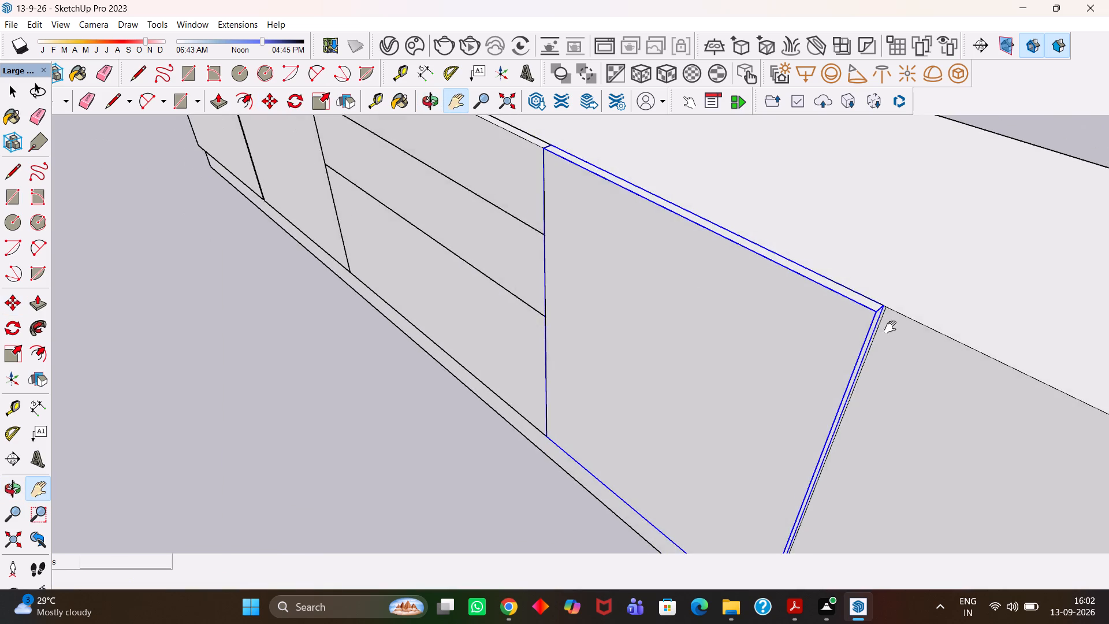
scroll(890, 327, down, 2)
middle_drag(682, 304, 839, 368)
middle_click(839, 368)
scroll(835, 366, up, 3)
key(m)
drag(795, 302, 645, 351)
key(space)
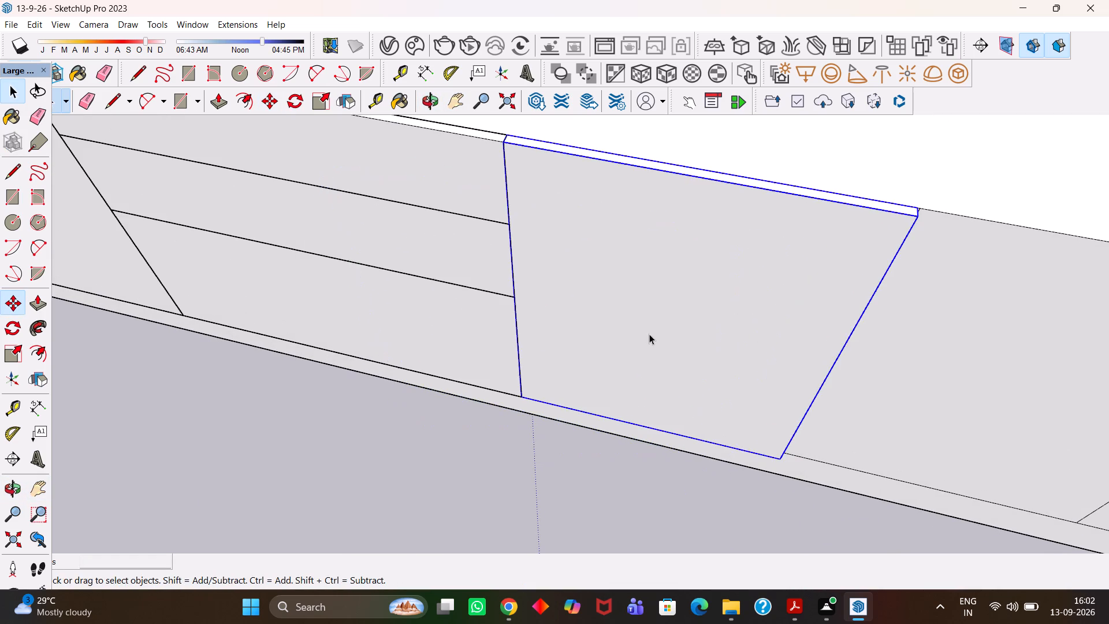
scroll(638, 329, down, 3)
middle_drag(626, 336, 699, 366)
scroll(691, 366, up, 1)
key(h)
drag(743, 281, 530, 362)
scroll(524, 361, down, 3)
scroll(600, 358, up, 4)
key(m)
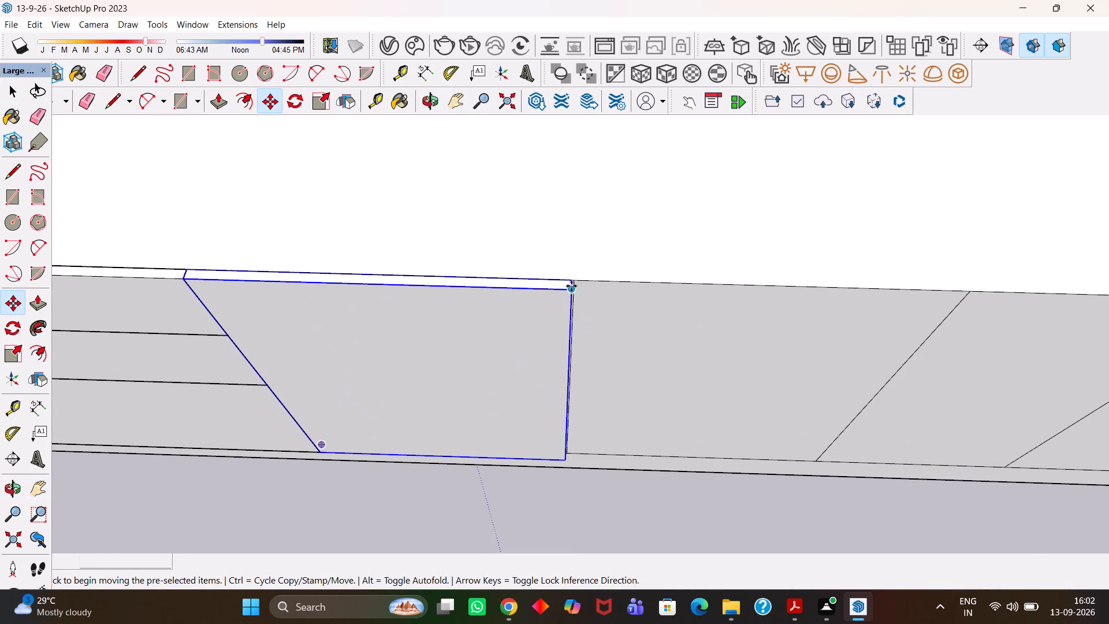
click(575, 278)
key(h)
scroll(709, 309, down, 3)
drag(804, 317, 775, 317)
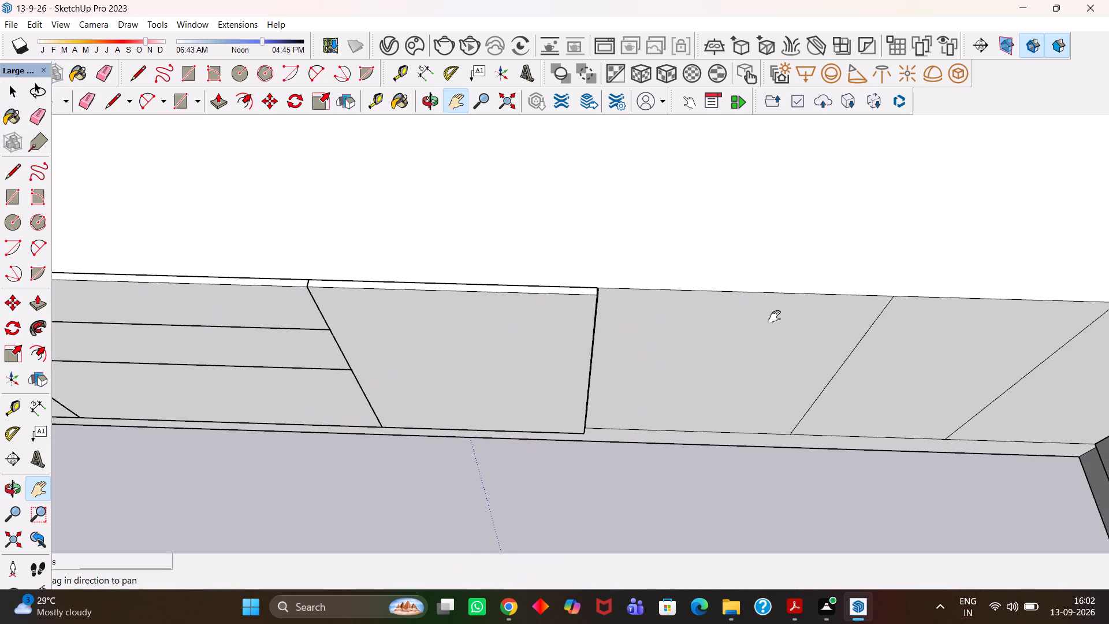
drag(775, 317, 734, 317)
key(Escape)
scroll(831, 296, up, 1)
click(831, 295)
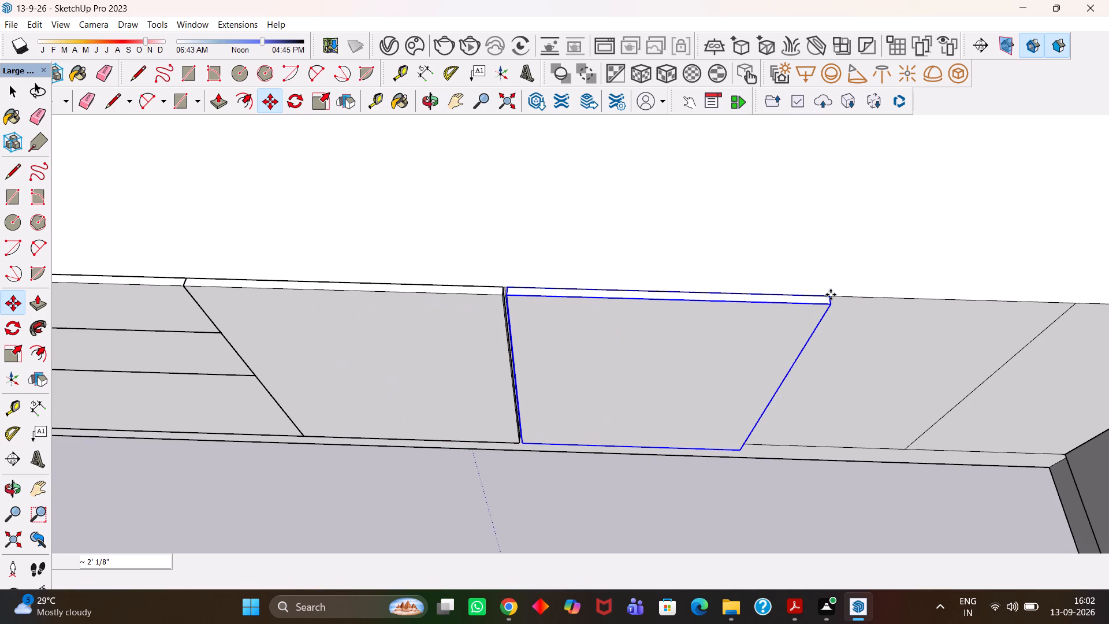
Copy the fifth bay's door panel 3' along the long arm so the copy ends at the counter's inner corner.
key(h)
scroll(831, 295, down, 4)
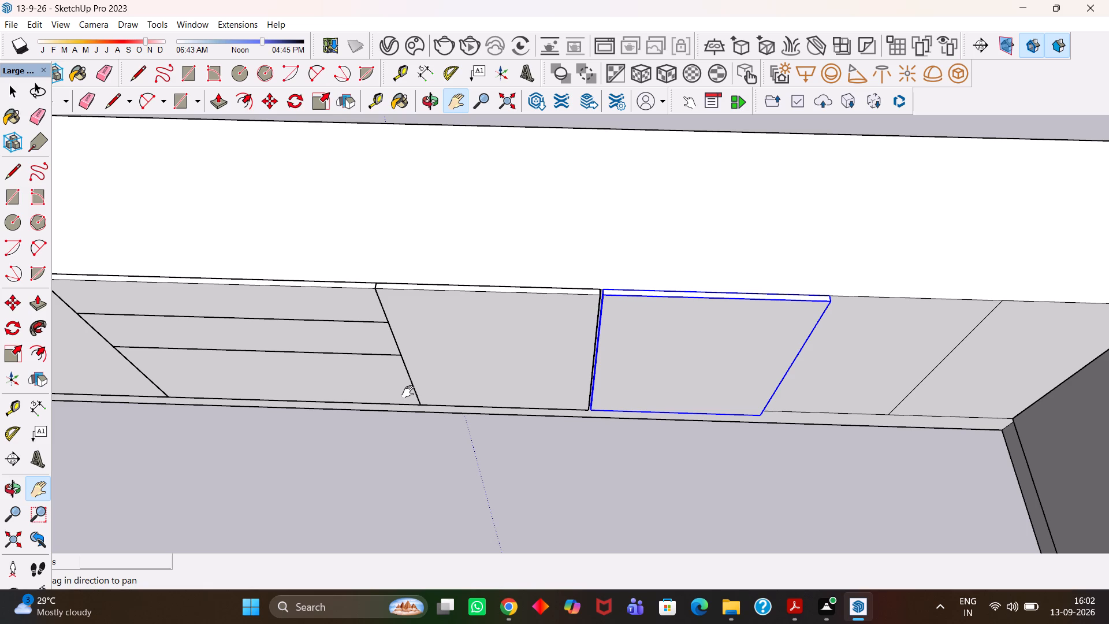
key(h)
scroll(574, 443, down, 10)
middle_drag(559, 462, 579, 400)
scroll(579, 400, up, 11)
key(m)
click(756, 373)
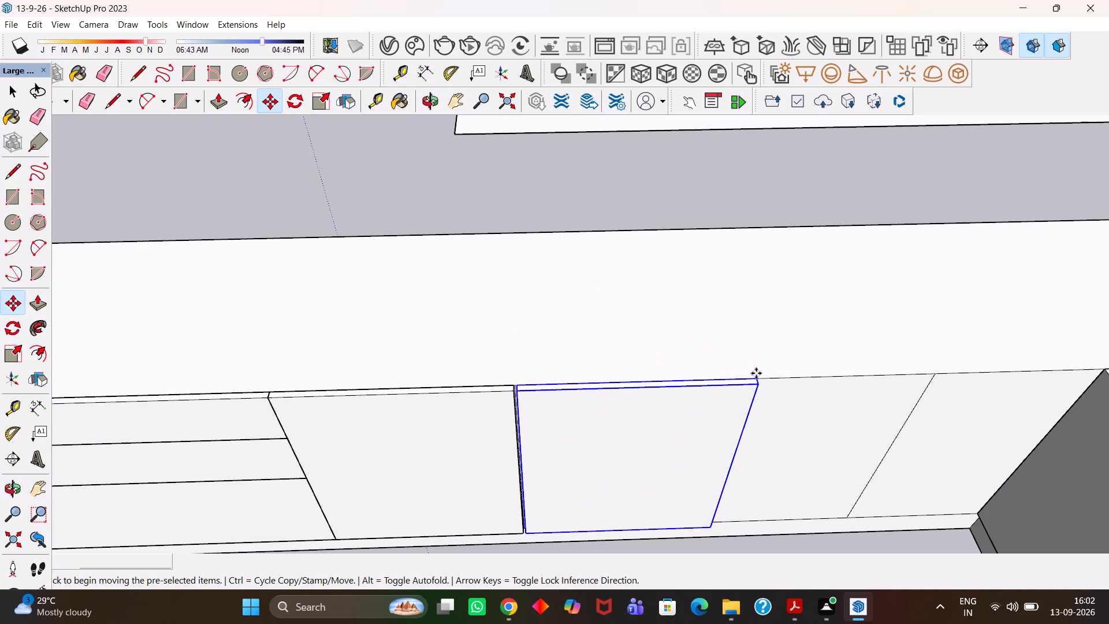
key(h)
scroll(807, 389, down, 3)
drag(910, 394, 751, 394)
scroll(803, 390, up, 2)
key(Escape)
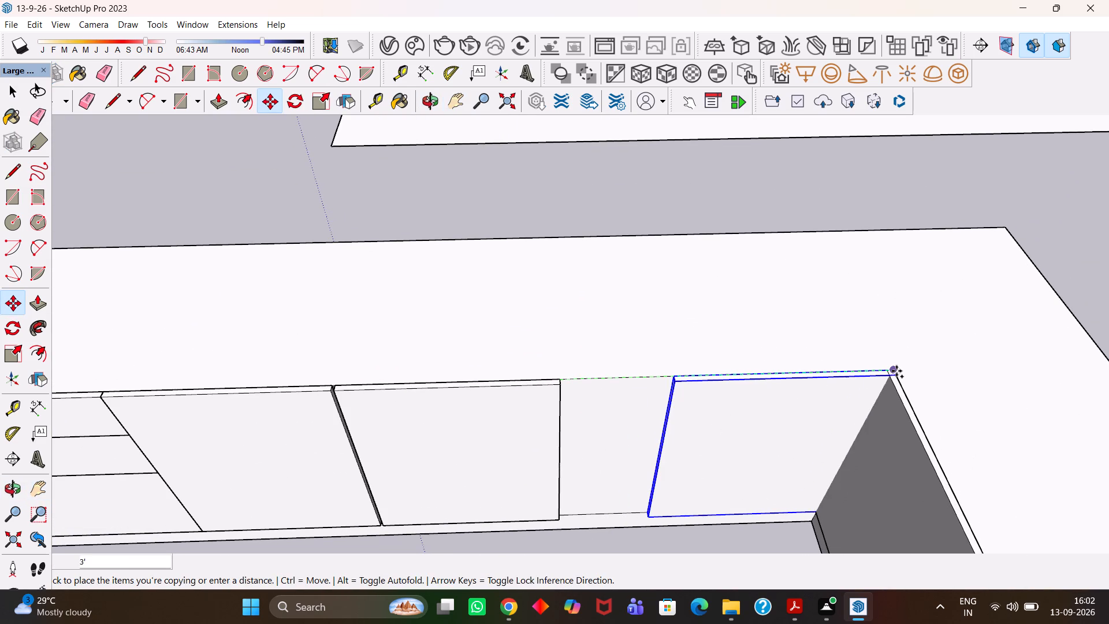
click(887, 371)
Inside the corner panel's group, push its side face in about 6 1/2" to the last bay's division line.
scroll(639, 408, up, 7)
middle_drag(699, 436, 721, 443)
middle_drag(699, 433, 733, 434)
scroll(719, 437, up, 2)
key(h)
drag(689, 424, 697, 473)
middle_drag(679, 477, 688, 476)
scroll(686, 478, up, 2)
key(space)
double_click(675, 439)
click(675, 433)
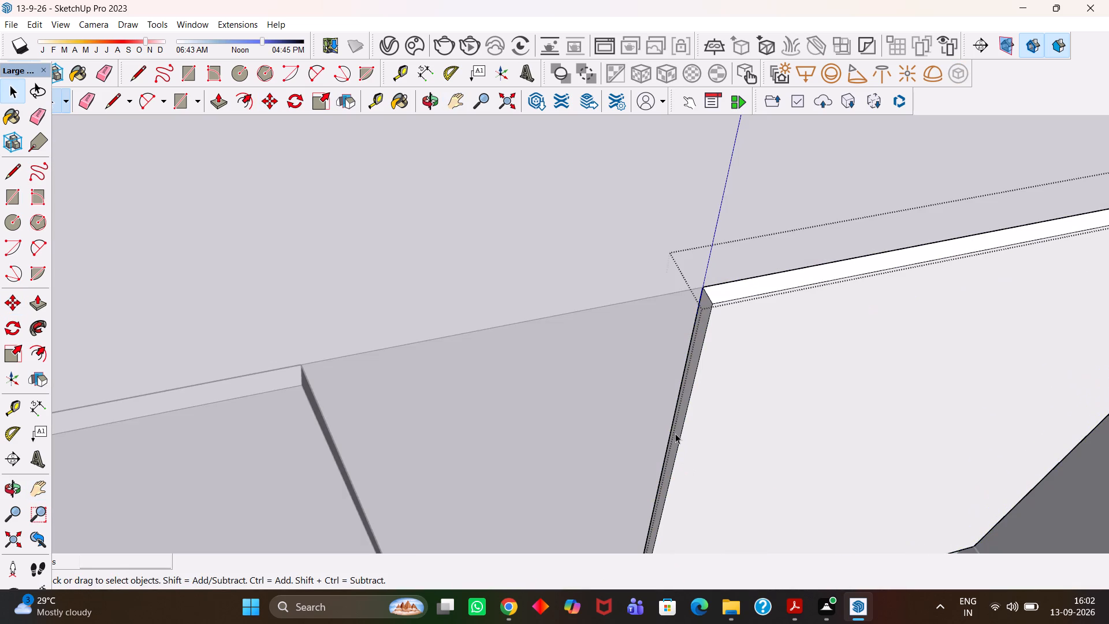
key(p)
click(678, 433)
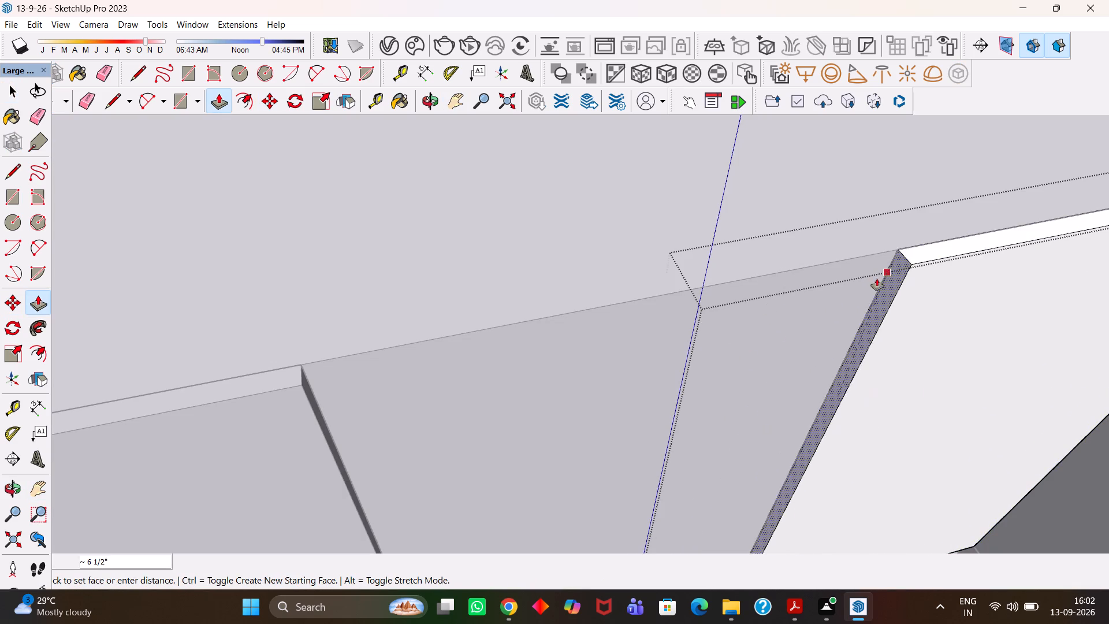
click(886, 271)
Push the corner panel's side face in a further 5 mm and leave its group.
scroll(892, 292, up, 1)
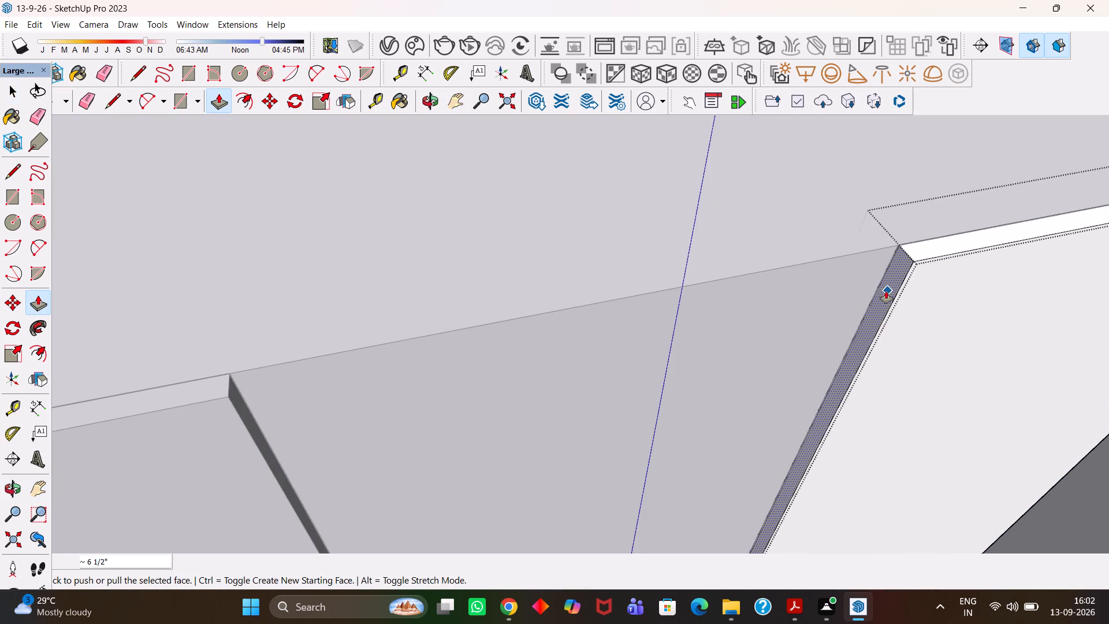
click(885, 291)
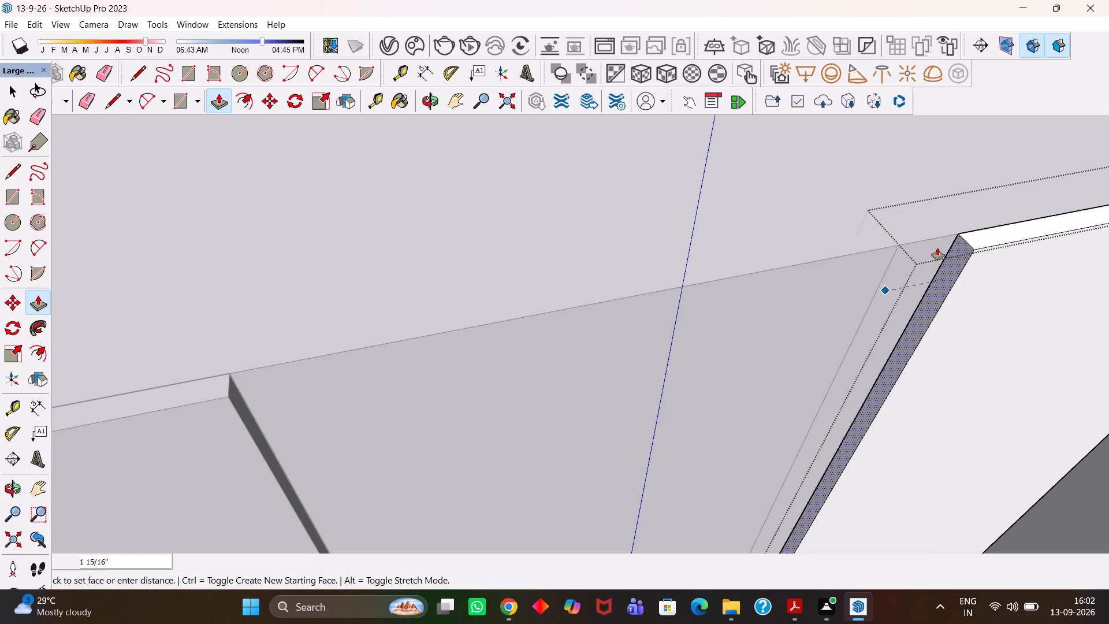
text(5mm)
key(Return)
key(h)
scroll(937, 248, down, 2)
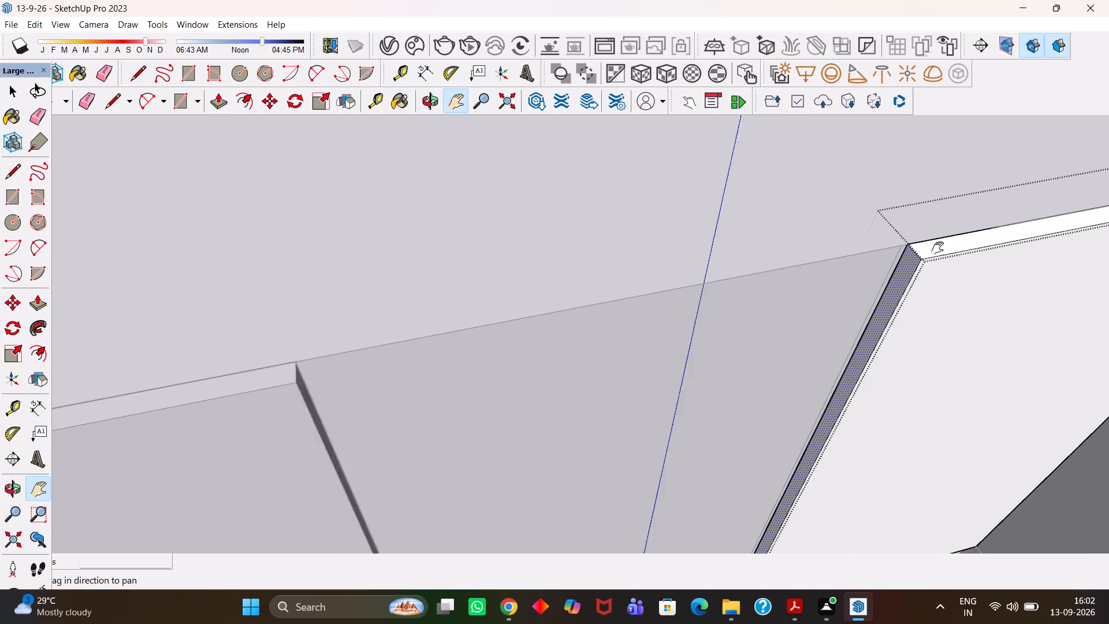
scroll(937, 248, down, 2)
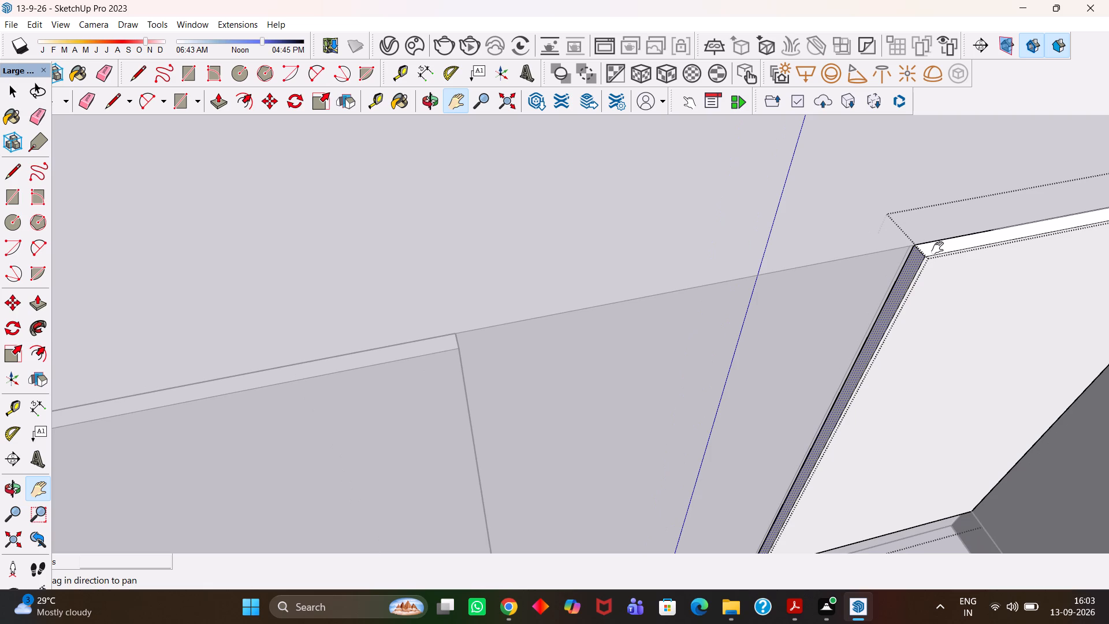
scroll(915, 221, down, 5)
key(h)
scroll(866, 303, down, 3)
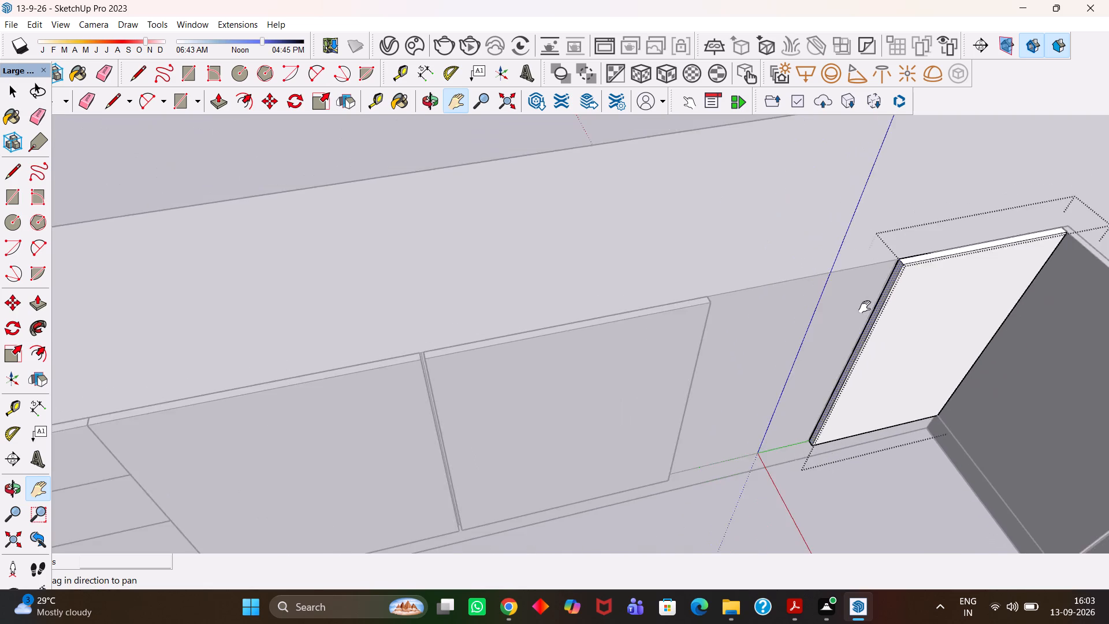
scroll(865, 307, down, 8)
middle_drag(868, 380, 807, 372)
scroll(807, 372, down, 1)
key(space)
click(762, 503)
Copy the corner panel into the sixth bay so the copy butts against the fifth bay's door panel.
scroll(928, 363, up, 1)
click(913, 370)
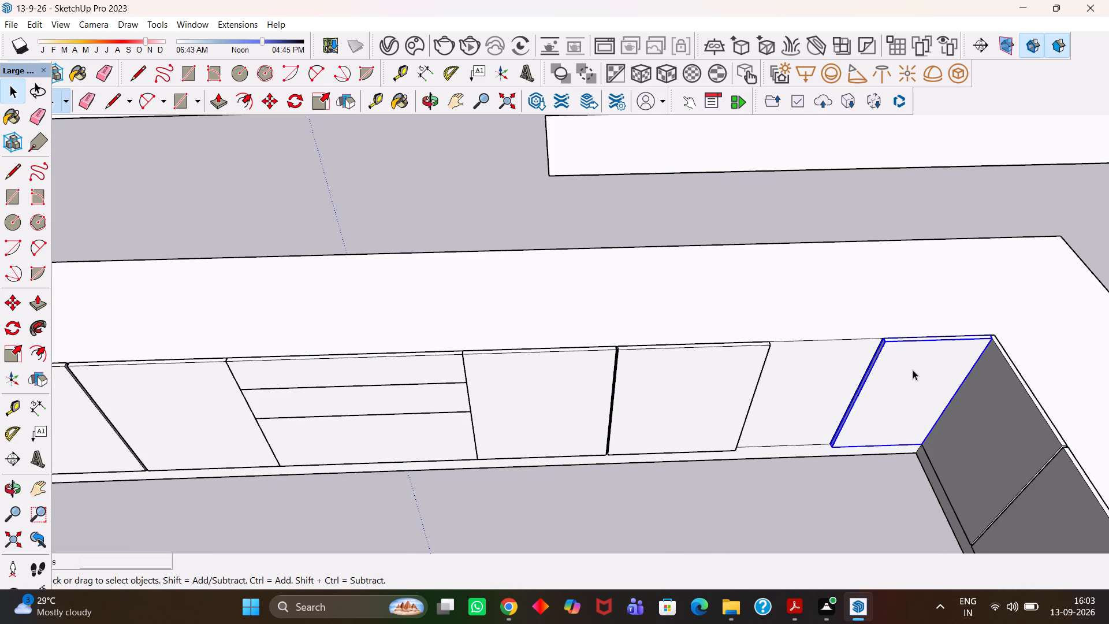
middle_drag(910, 364, 916, 391)
scroll(916, 391, up, 5)
key(m)
scroll(859, 333, up, 3)
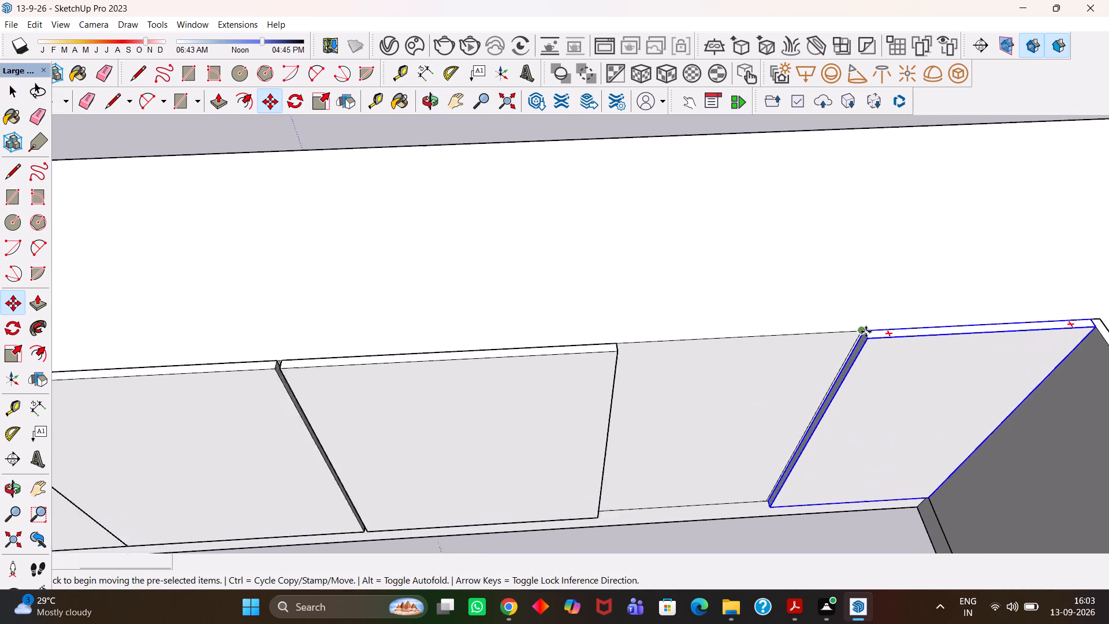
scroll(866, 332, up, 2)
click(865, 329)
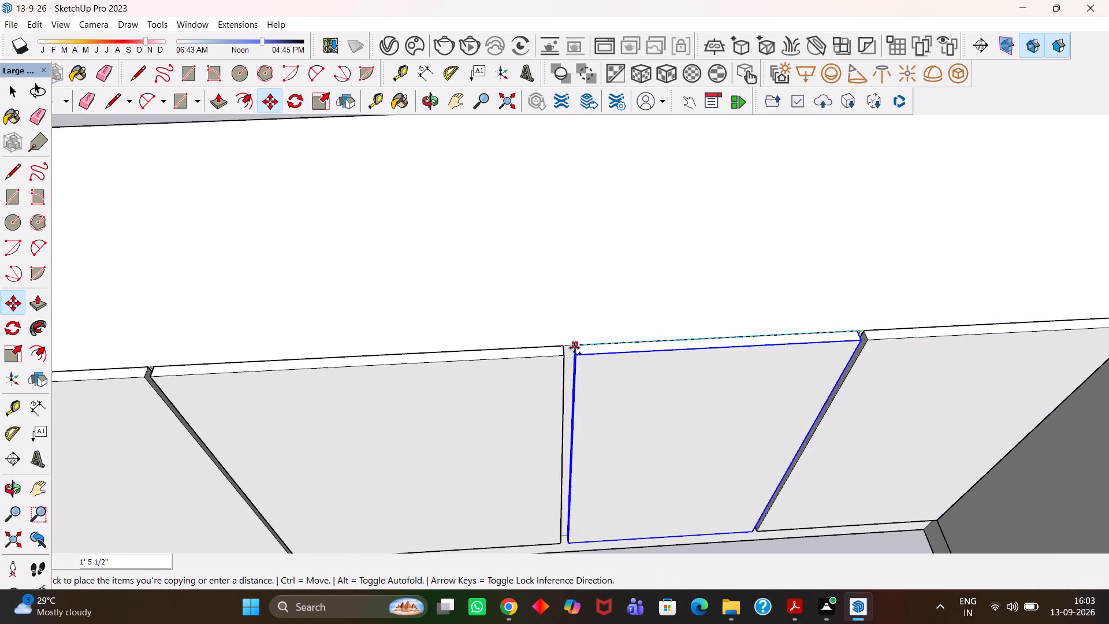
click(565, 346)
Move the sixth bay's panel 5 mm away from the fifth bay's panel.
scroll(602, 345, up, 5)
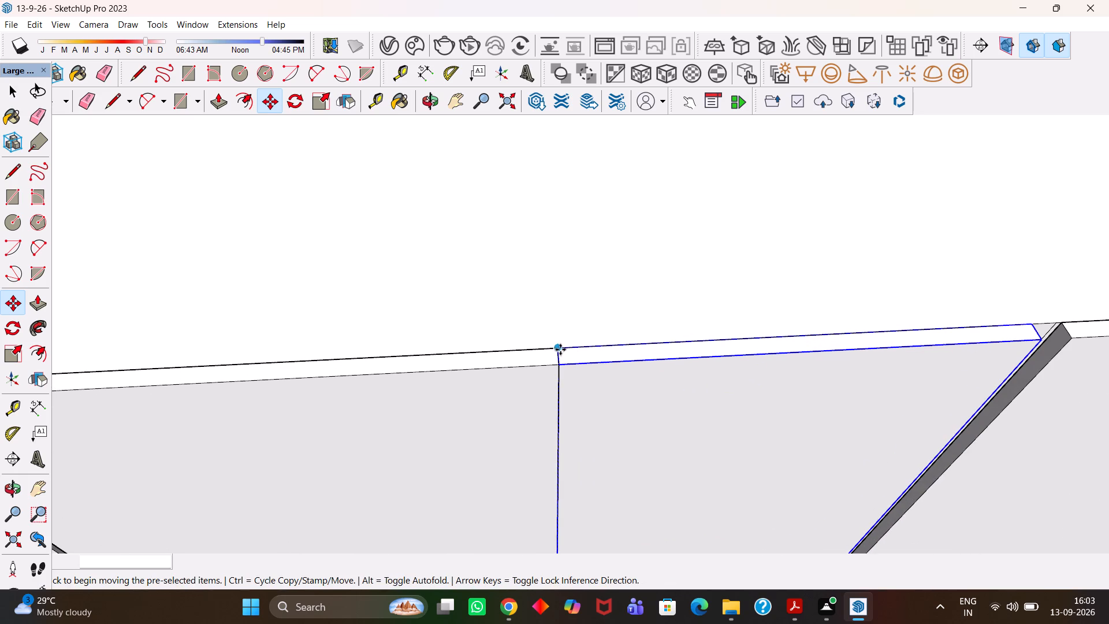
click(561, 350)
text(5mm)
key(Return)
key(h)
scroll(637, 352, down, 11)
scroll(766, 405, up, 4)
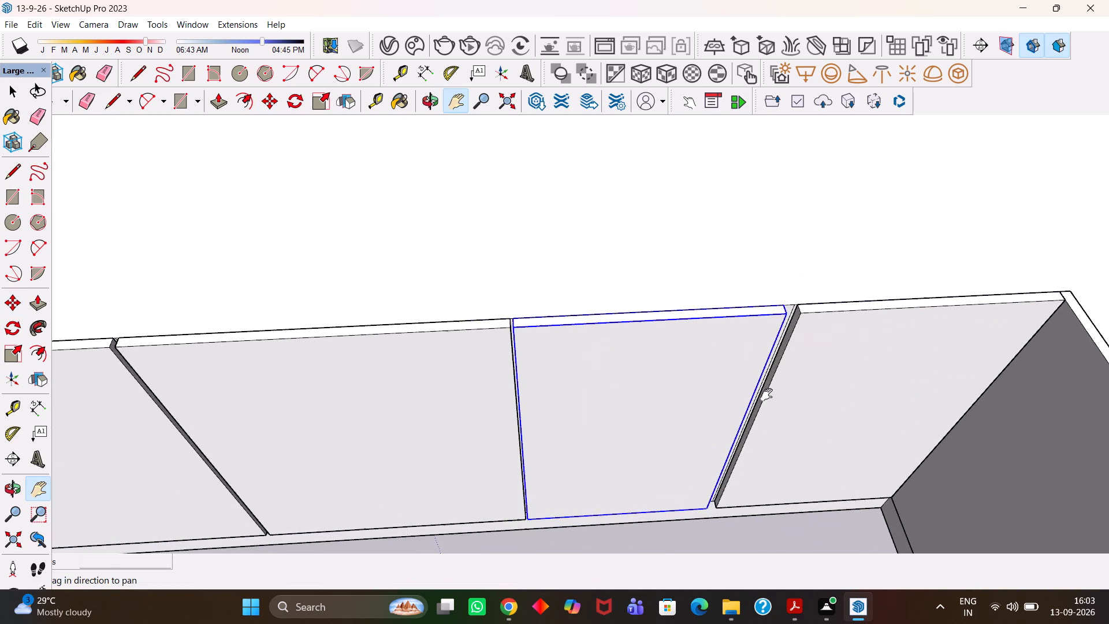
Inside the sixth bay panel's group, pull its side face out about 5/16" toward the corner panel.
middle_drag(792, 420, 742, 320)
scroll(699, 327, up, 13)
middle_drag(788, 244, 622, 300)
drag(734, 298, 603, 369)
scroll(619, 374, up, 2)
middle_drag(636, 392, 611, 388)
scroll(648, 408, up, 3)
key(space)
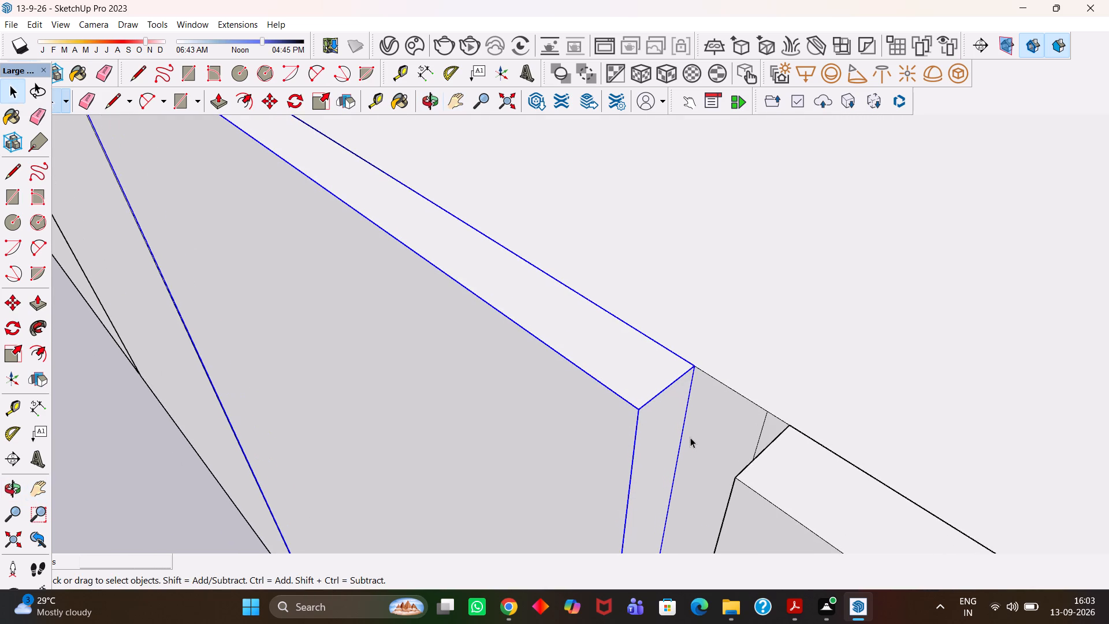
scroll(690, 437, up, 1)
key(space)
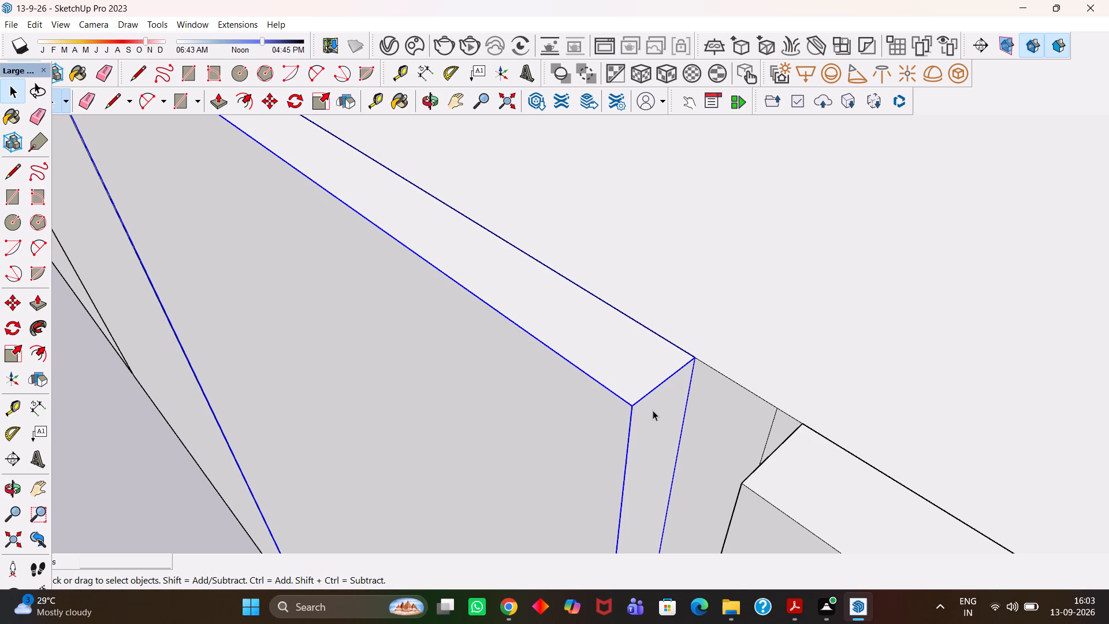
double_click(653, 410)
click(647, 407)
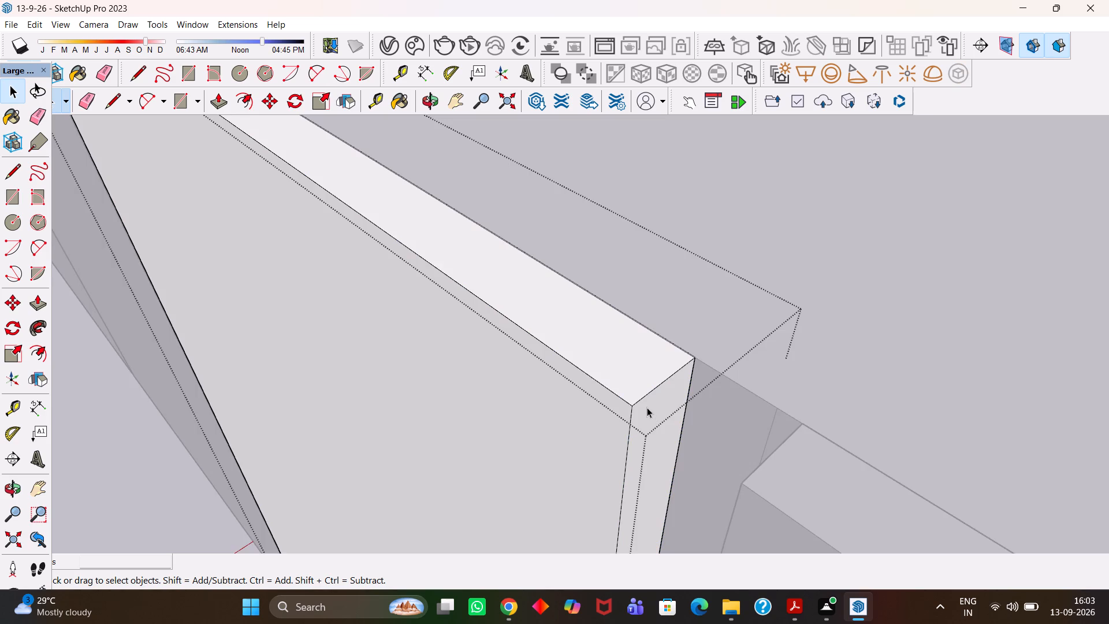
key(p)
click(647, 407)
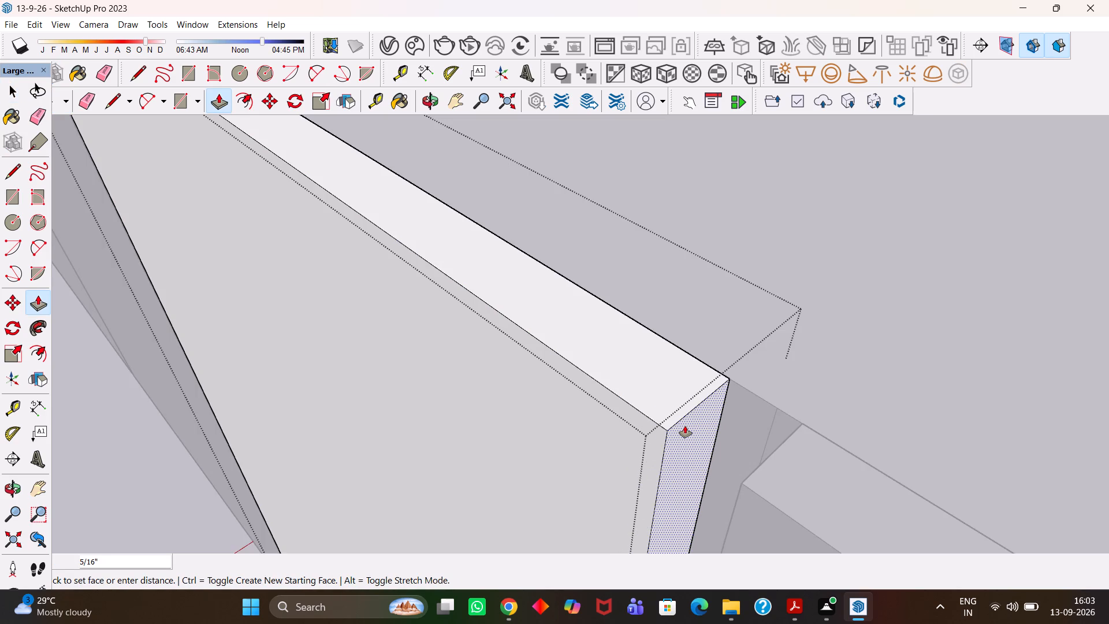
click(689, 427)
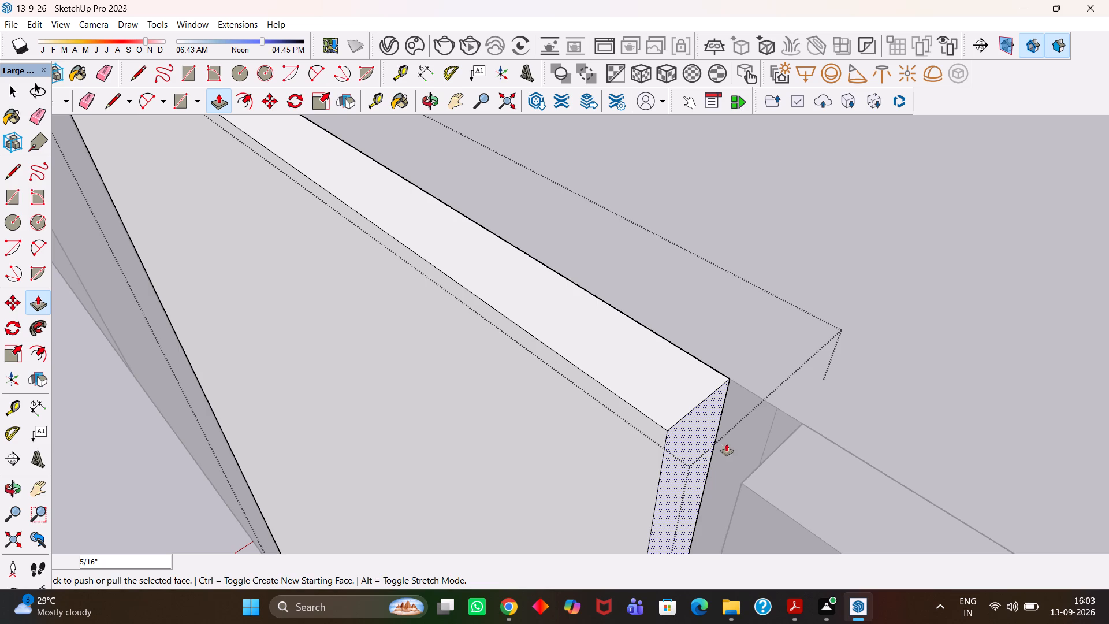
Pull the sixth bay panel's side face out further to narrow the gap to the corner panel, and leave its group.
click(693, 422)
click(716, 430)
key(h)
scroll(712, 428, down, 7)
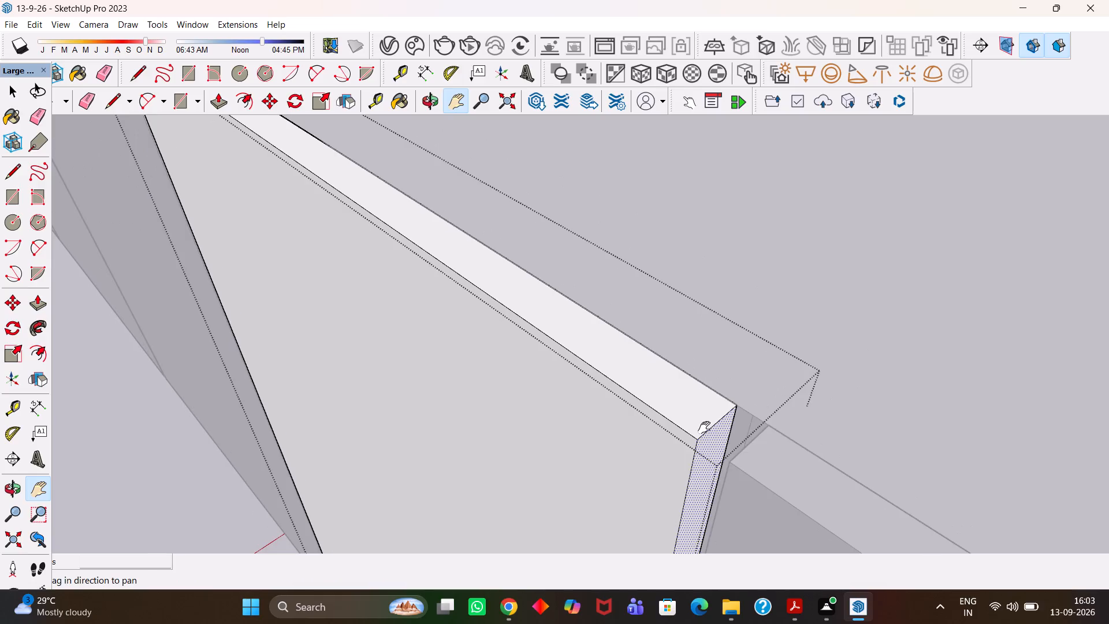
scroll(704, 428, down, 19)
middle_drag(541, 337, 664, 407)
scroll(682, 412, down, 7)
key(h)
drag(611, 417, 730, 381)
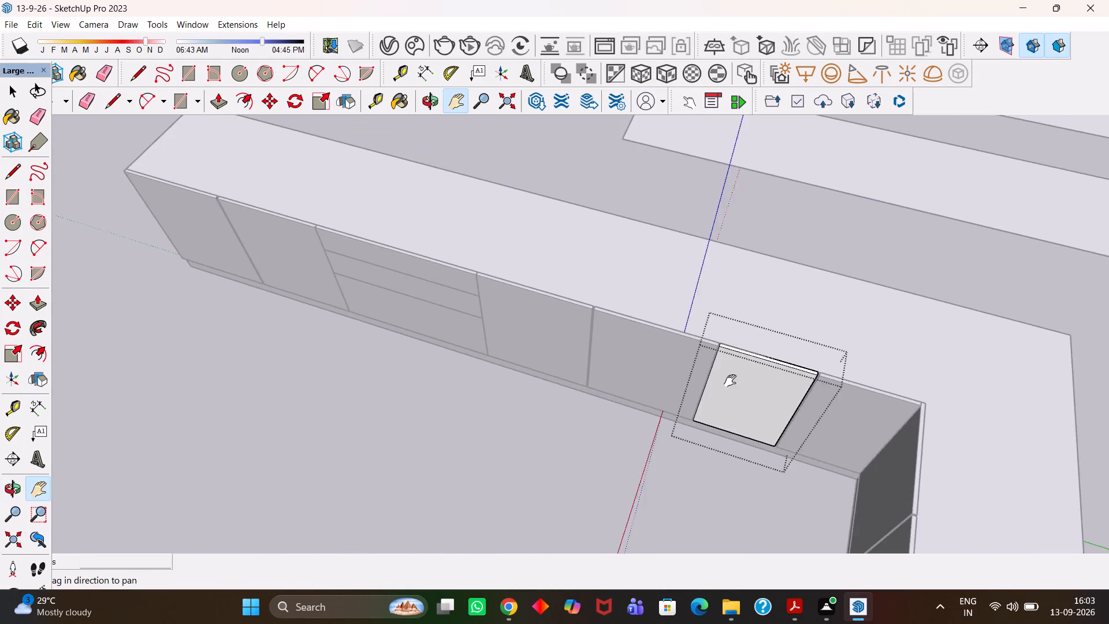
drag(730, 381, 726, 382)
scroll(721, 391, down, 4)
middle_drag(631, 414, 690, 431)
scroll(680, 431, up, 2)
key(space)
click(597, 459)
click(590, 456)
Save the model.
middle_drag(669, 461, 728, 399)
scroll(728, 399, up, 1)
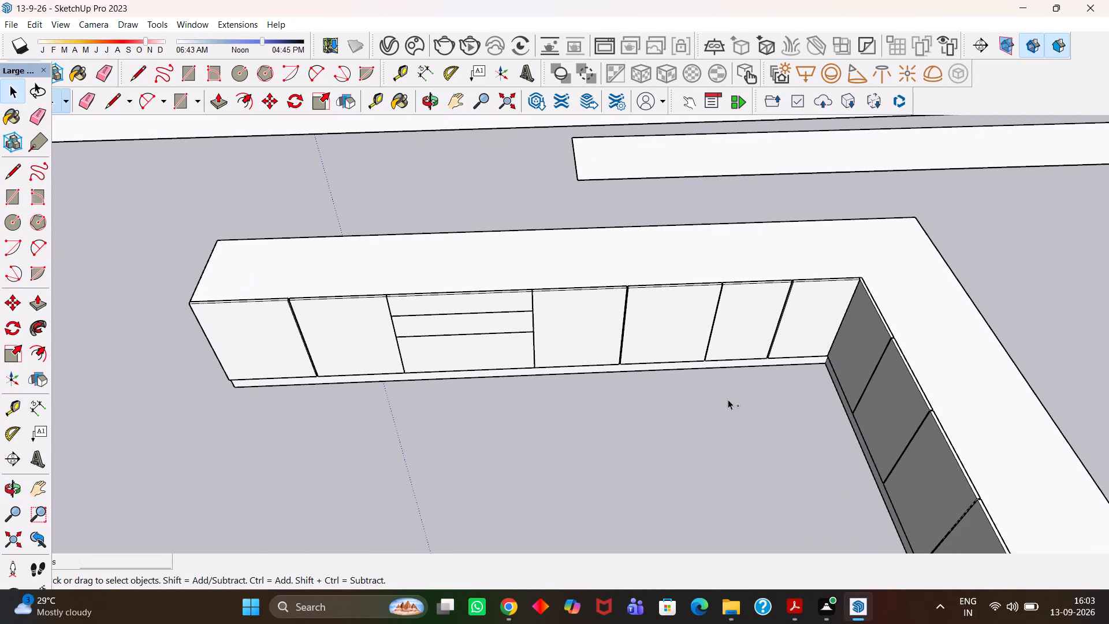
key(ctrl+s)
Extrude the separate L-shaped face beyond the counter by 1" to form a countertop slab.
scroll(689, 190, up, 10)
scroll(526, 182, down, 14)
key(h)
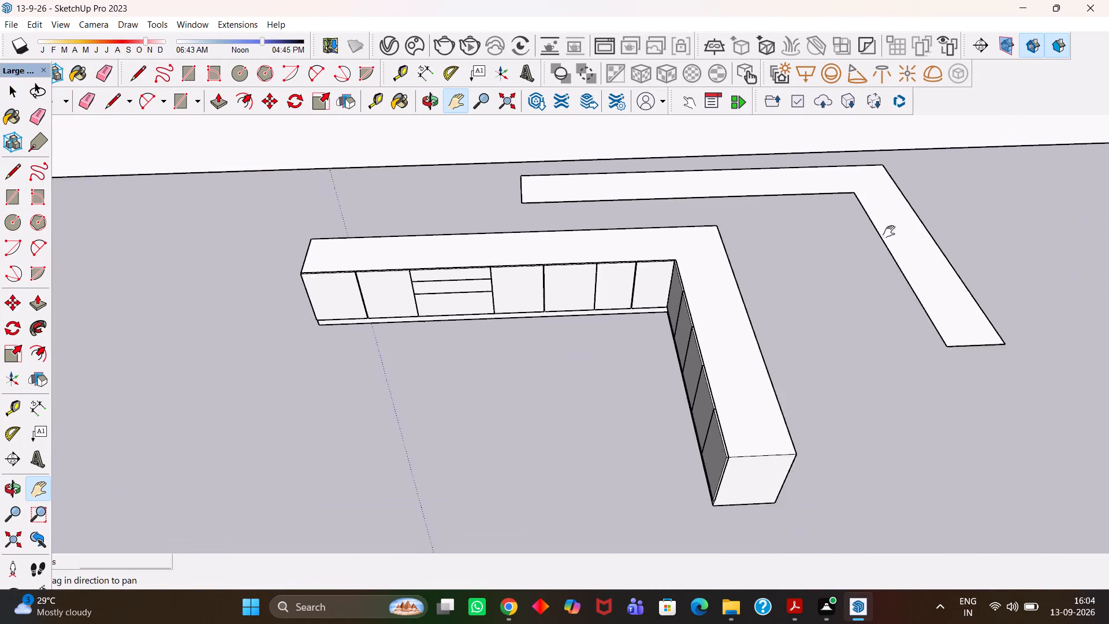
drag(885, 235, 759, 310)
middle_click(732, 278)
scroll(735, 281, up, 1)
key(space)
click(792, 325)
scroll(792, 325, up, 1)
key(p)
click(792, 325)
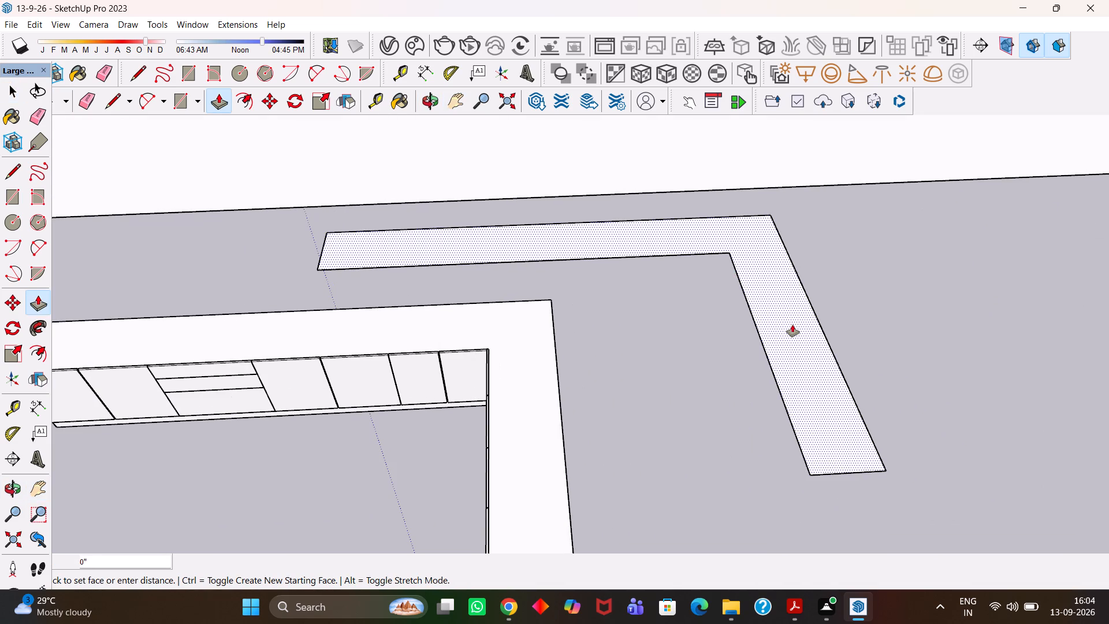
text(1")
key(Return)
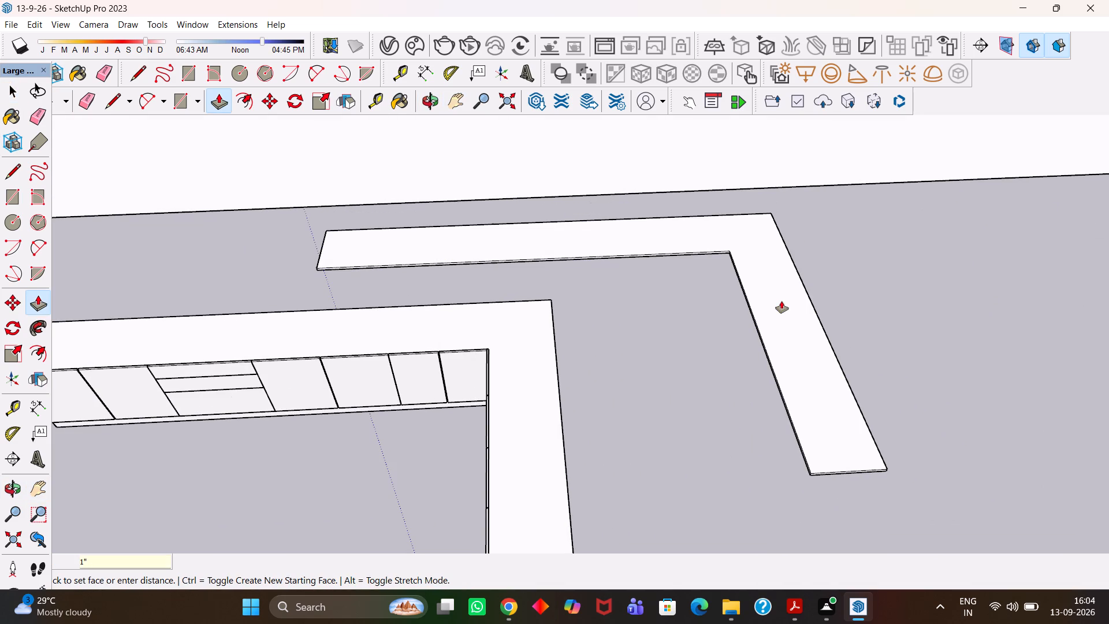
Select the whole L-shaped slab and make it a group.
key(h)
scroll(781, 300, down, 6)
middle_drag(766, 302, 768, 318)
scroll(771, 324, up, 1)
key(space)
triple_click(798, 347)
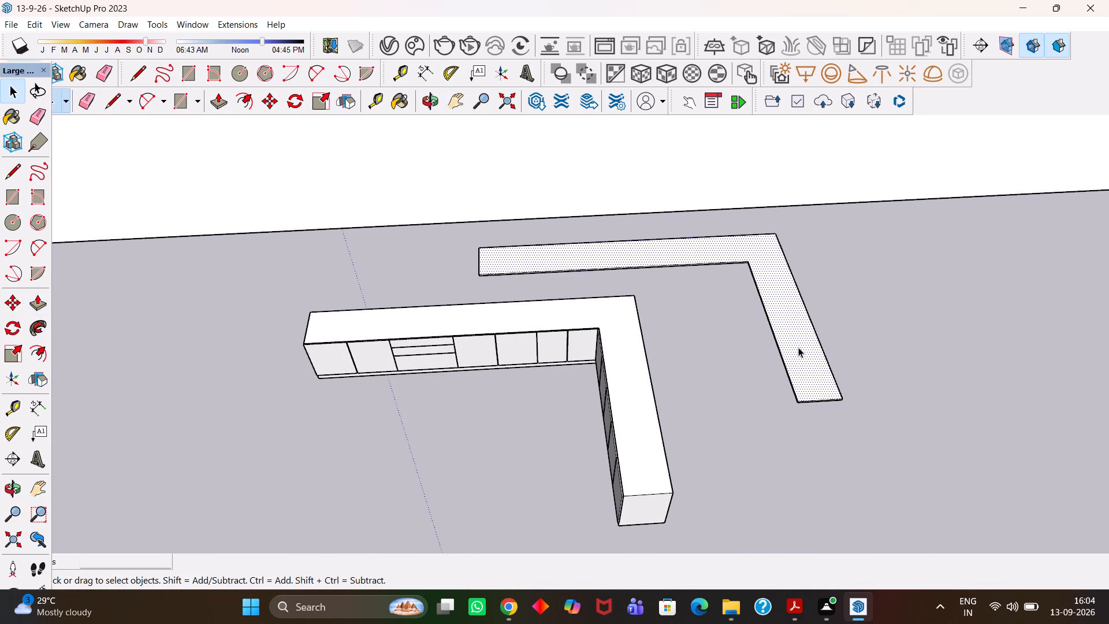
right_click(798, 347)
click(846, 459)
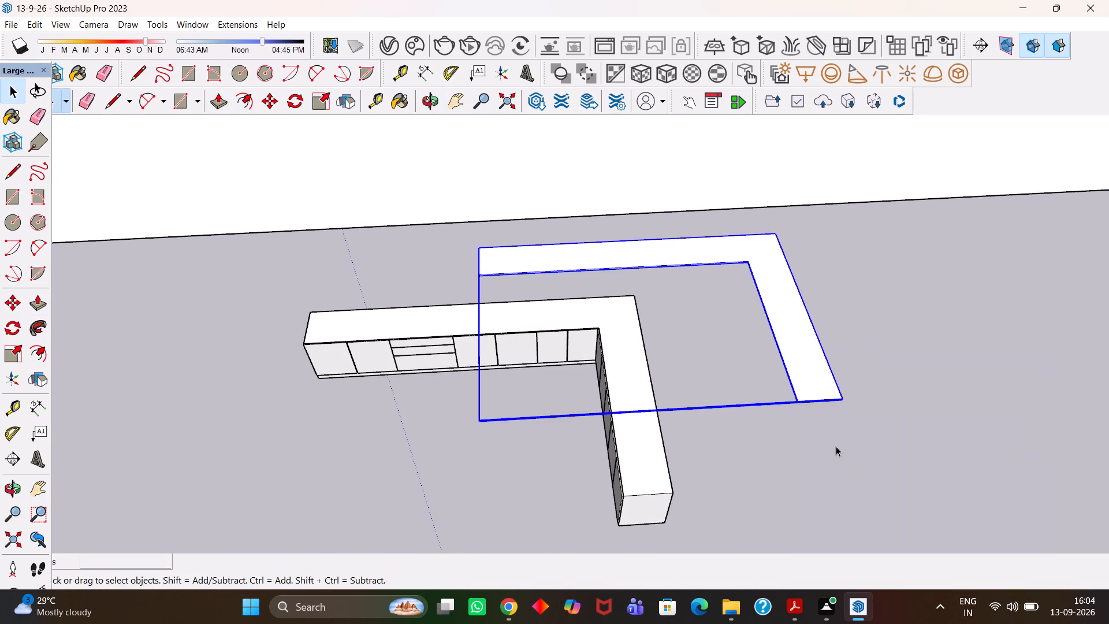
Move the slab group by its outer end corner onto the matching top corner of the cabinet run.
scroll(821, 419, up, 3)
middle_drag(828, 419, 828, 374)
scroll(828, 389, up, 2)
key(m)
scroll(853, 376, up, 4)
click(861, 380)
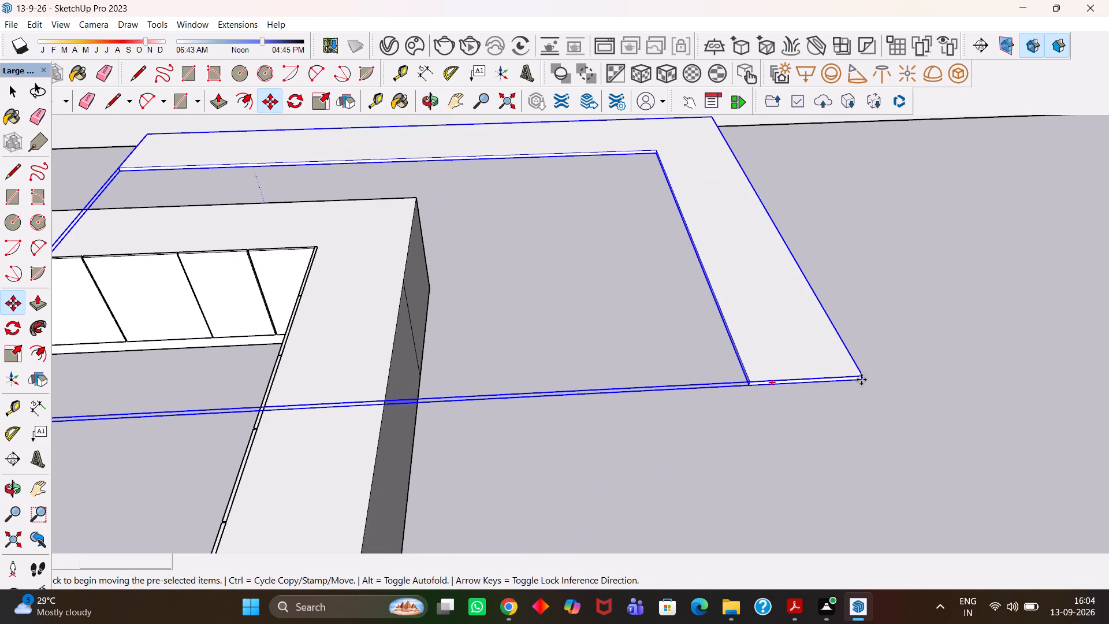
key(h)
scroll(658, 396, down, 5)
drag(542, 422, 702, 370)
scroll(686, 398, up, 2)
key(Escape)
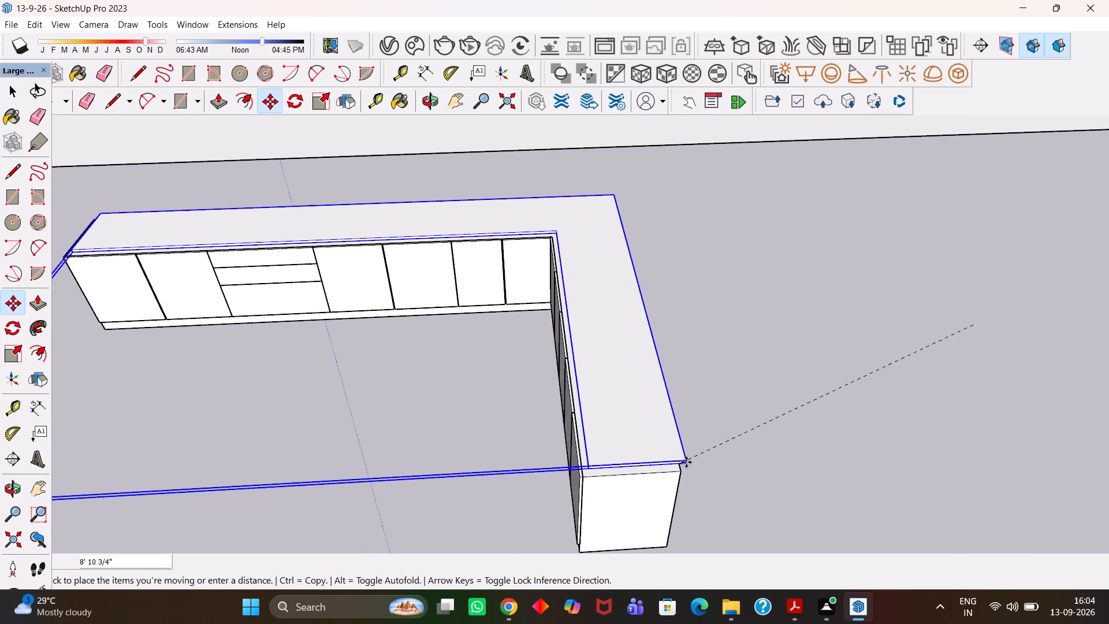
click(681, 471)
Move the slab about 7/8" so its inner bottom corner meets the cabinet's top corner behind the end door panel.
scroll(645, 472, up, 10)
middle_drag(490, 469, 725, 463)
scroll(725, 463, up, 2)
middle_drag(842, 358, 810, 358)
scroll(810, 358, up, 1)
key(h)
drag(843, 303, 735, 406)
middle_drag(775, 452, 750, 448)
scroll(763, 452, up, 5)
middle_drag(794, 450, 715, 381)
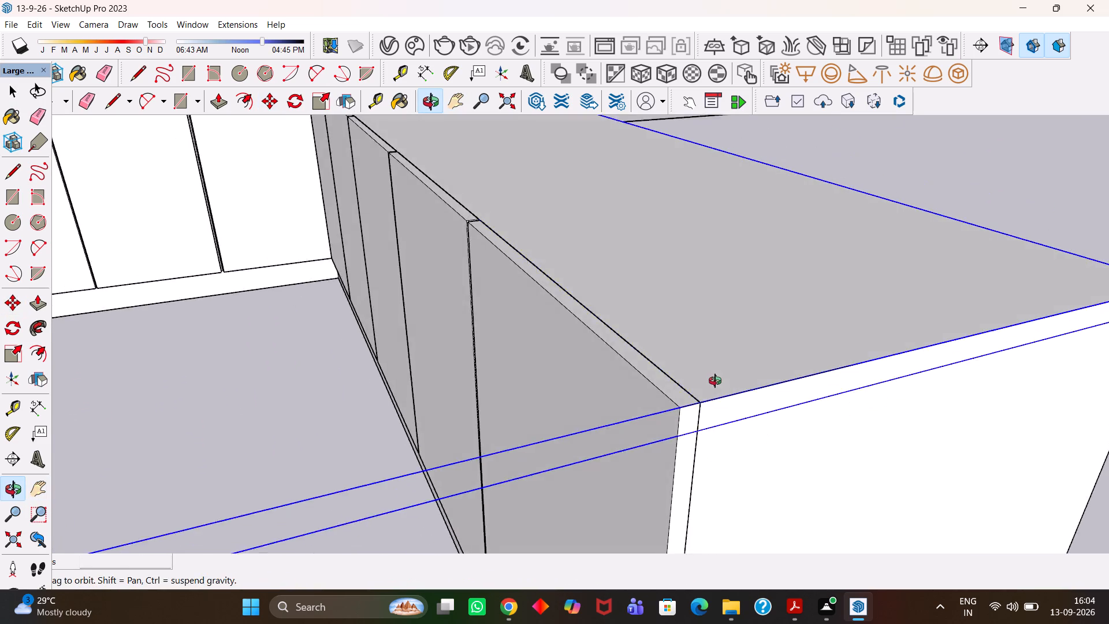
middle_drag(715, 381, 709, 376)
key(m)
click(694, 404)
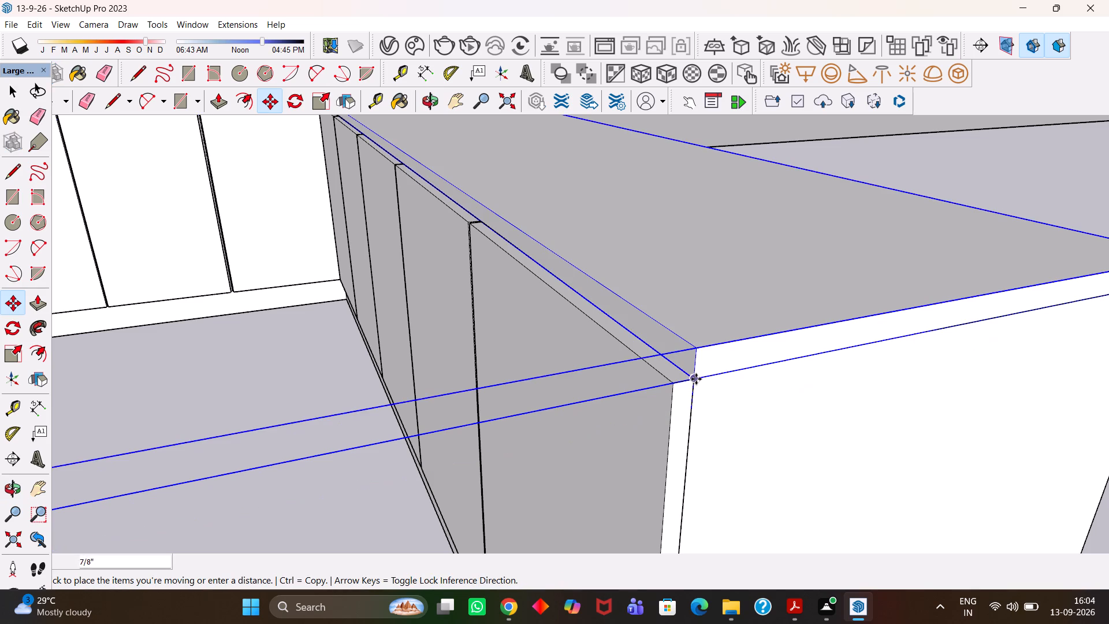
click(697, 378)
Inside the slab's group, pull the inner edge face of the dark-fronted leg out to the front of its door panels.
middle_drag(680, 352, 706, 387)
scroll(706, 387, up, 2)
key(space)
double_click(686, 371)
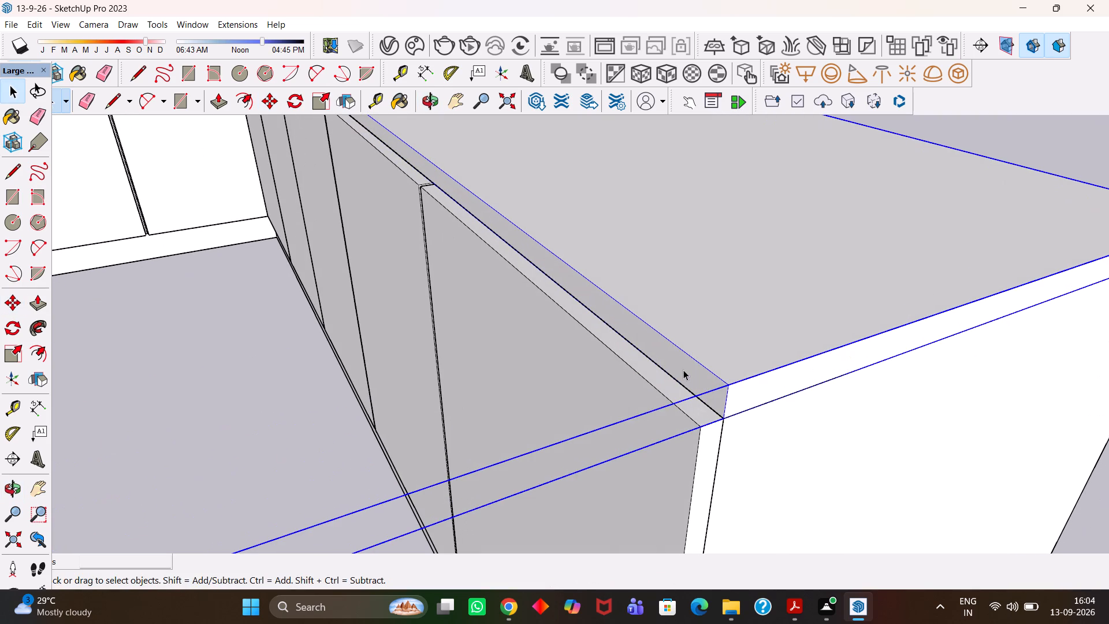
click(680, 369)
double_click(680, 369)
click(679, 364)
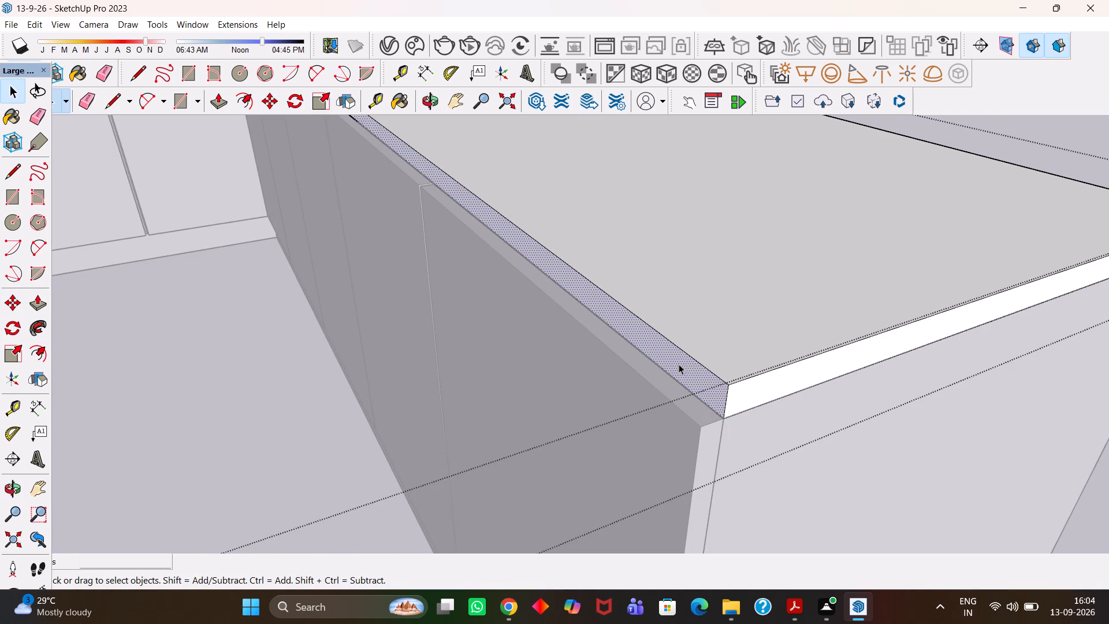
key(p)
click(679, 364)
click(695, 438)
Pull the slab's inner edge face above the drawer run out 1" over the panels, and leave the group.
key(h)
scroll(696, 438, down, 10)
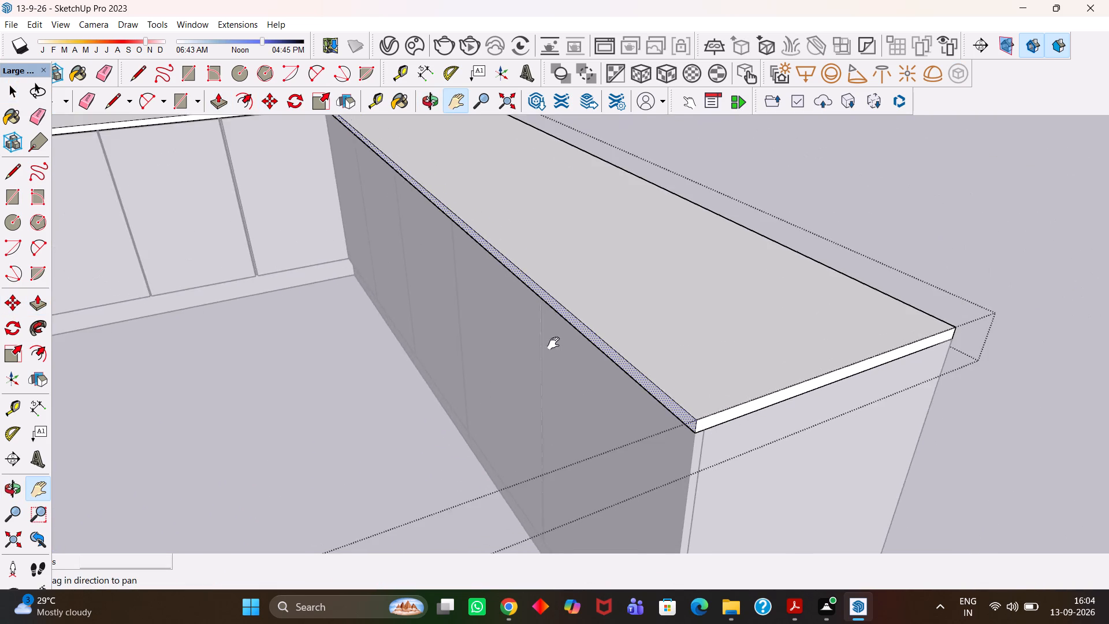
drag(551, 340, 895, 567)
drag(661, 402, 822, 497)
scroll(418, 306, up, 1)
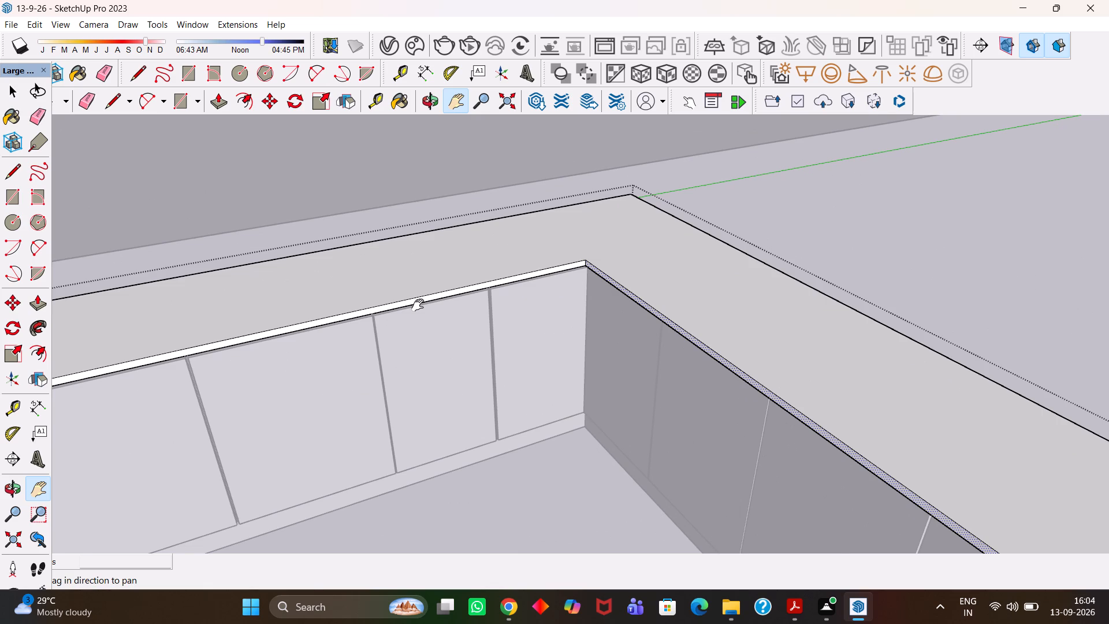
scroll(440, 324, down, 7)
middle_drag(466, 324, 423, 337)
scroll(423, 337, up, 3)
key(h)
drag(448, 300, 548, 337)
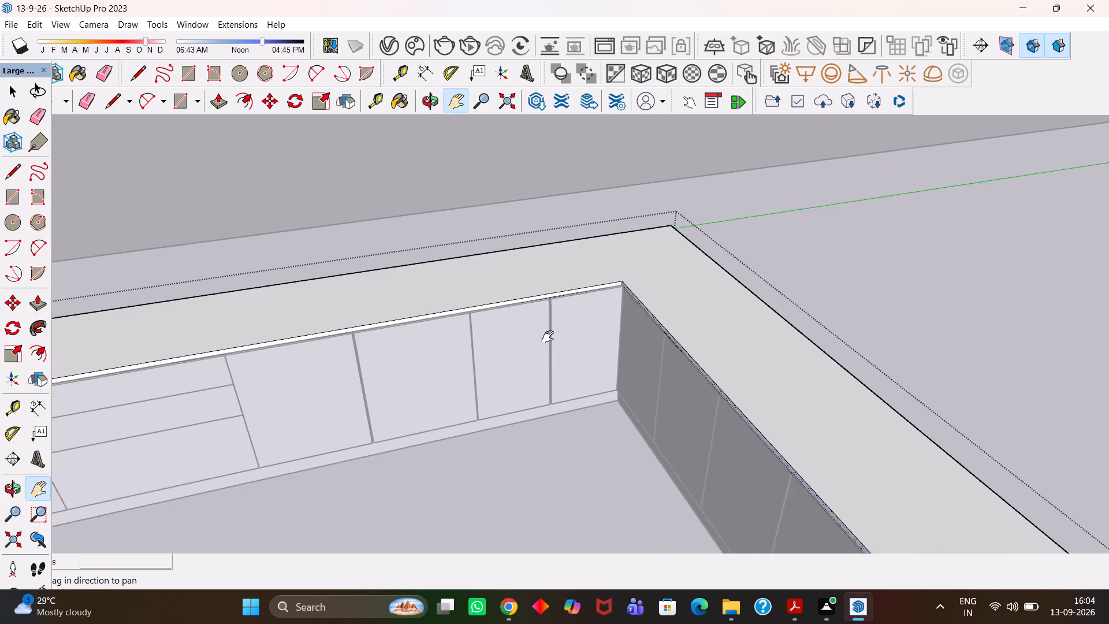
drag(548, 337, 583, 369)
scroll(544, 363, up, 11)
key(h)
middle_drag(549, 369, 525, 377)
middle_click(529, 371)
key(space)
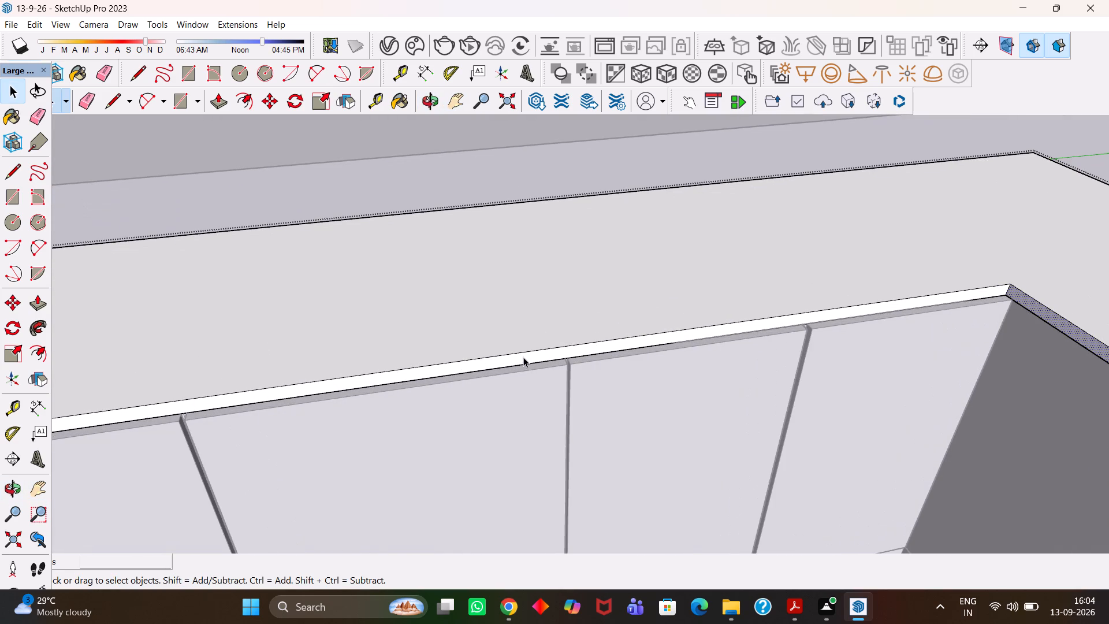
click(523, 357)
key(p)
click(523, 357)
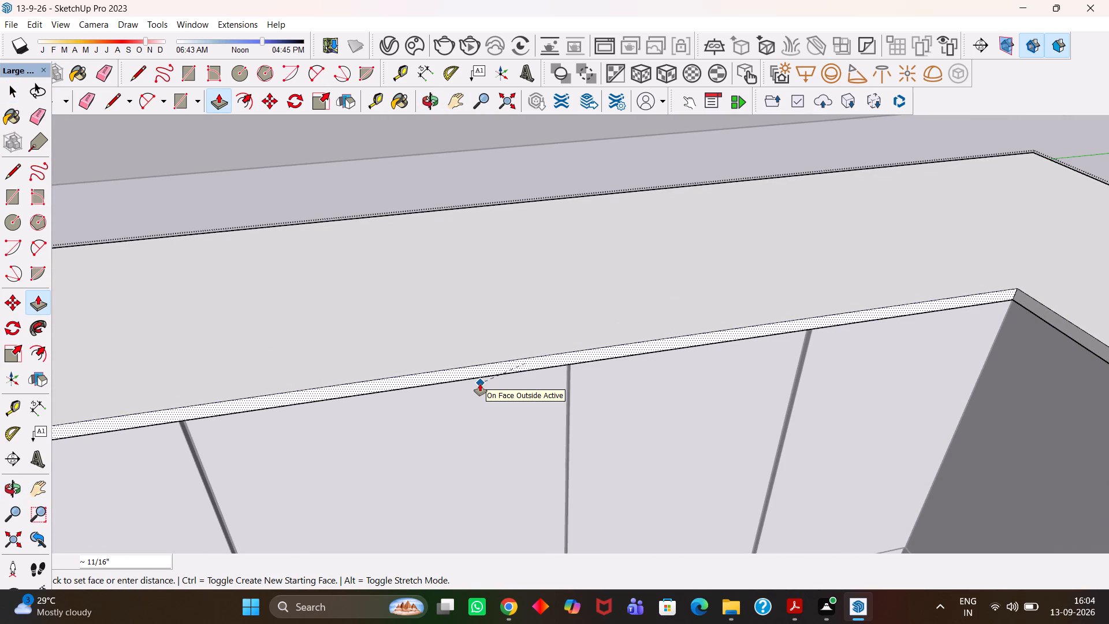
text(1")
key(Return)
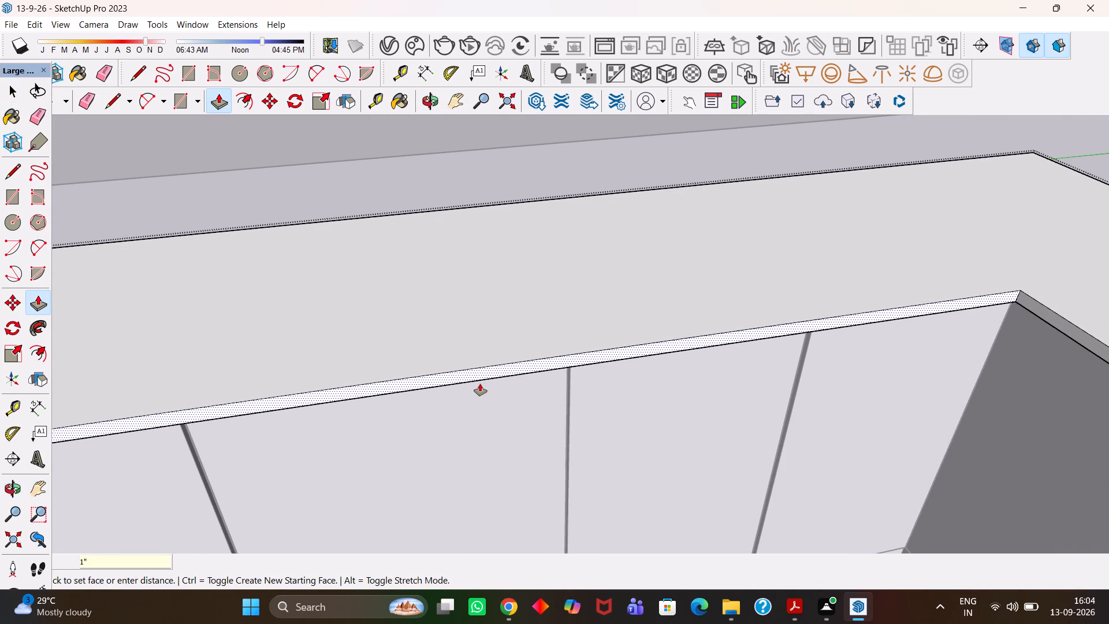
key(h)
scroll(504, 359, down, 16)
scroll(671, 355, up, 1)
middle_drag(667, 356, 613, 429)
scroll(609, 430, down, 2)
key(space)
double_click(865, 387)
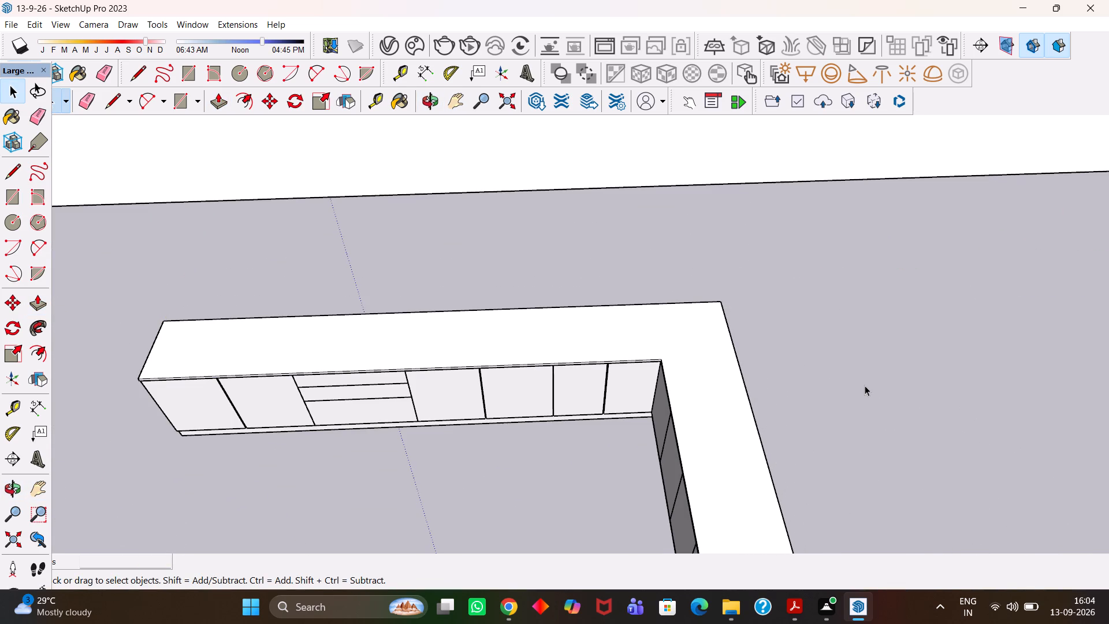
Save the model.
key(h)
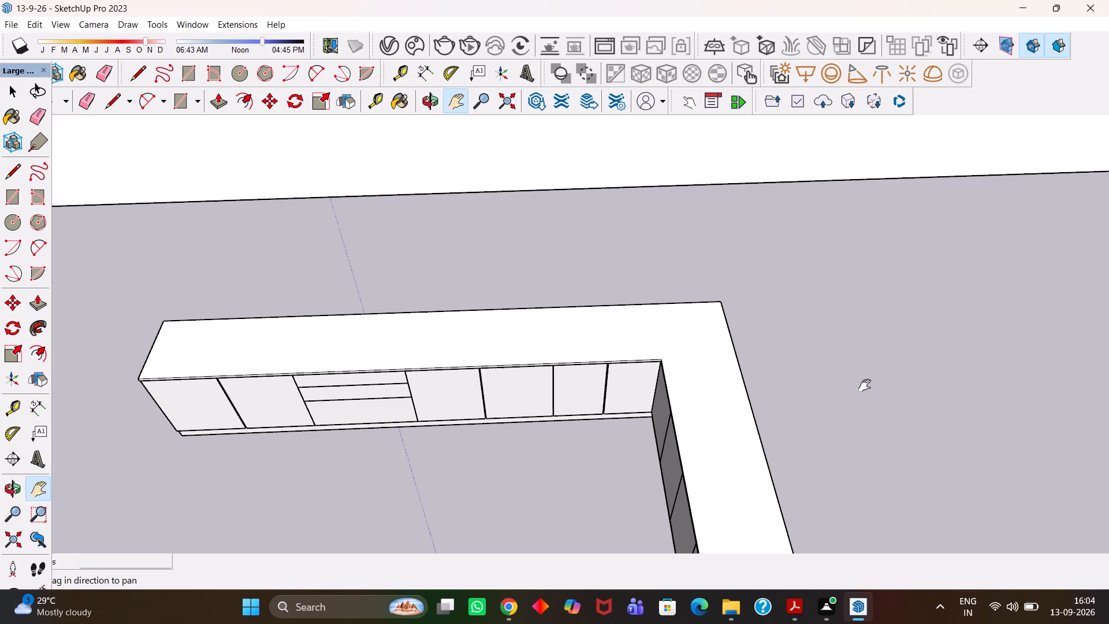
key(h)
scroll(745, 136, down, 10)
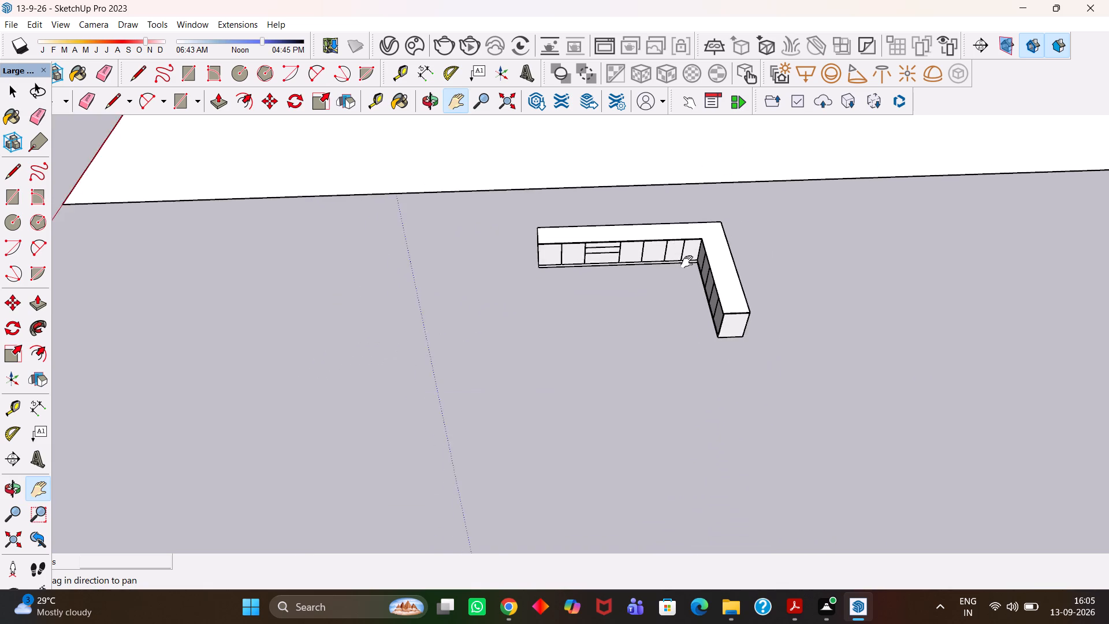
scroll(686, 263, up, 8)
middle_click(686, 264)
key(ctrl+s)
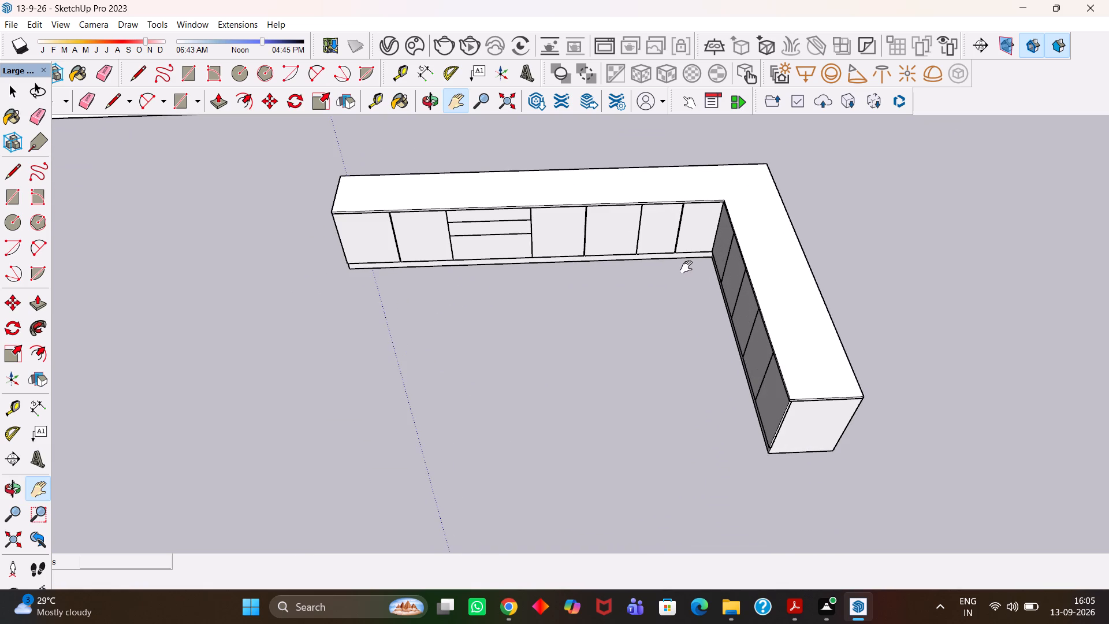
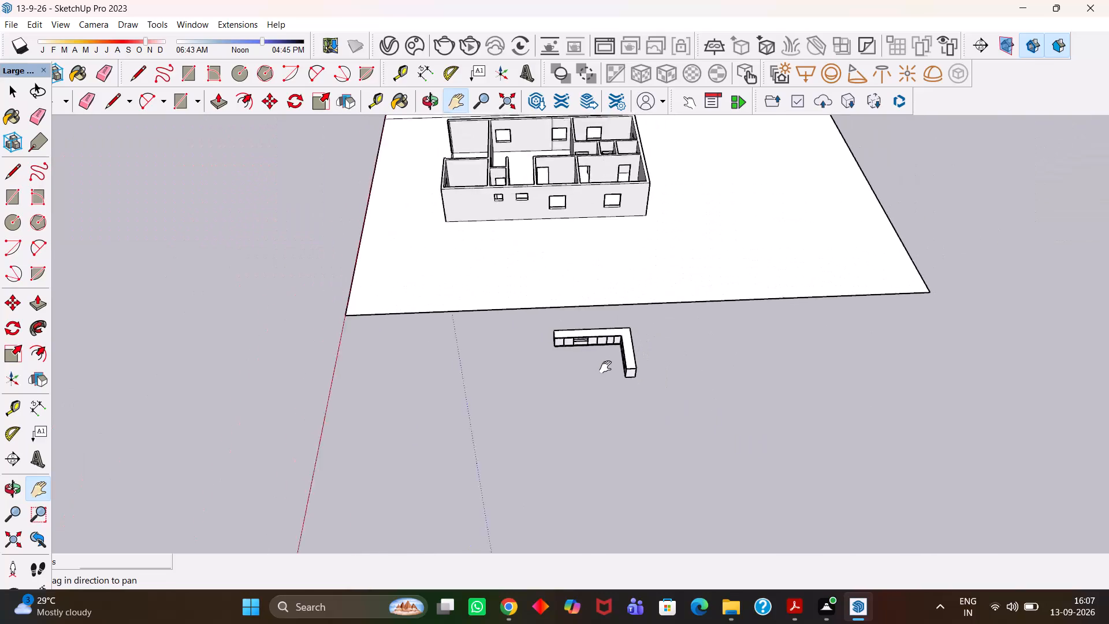
Select the whole L-shaped counter with its countertop slab and door panels, and combine everything into one group.
scroll(602, 324, up, 12)
middle_drag(620, 374, 618, 410)
scroll(618, 410, up, 3)
key(Escape)
scroll(618, 410, down, 5)
key(Escape)
drag(723, 327, 505, 480)
scroll(567, 411, up, 3)
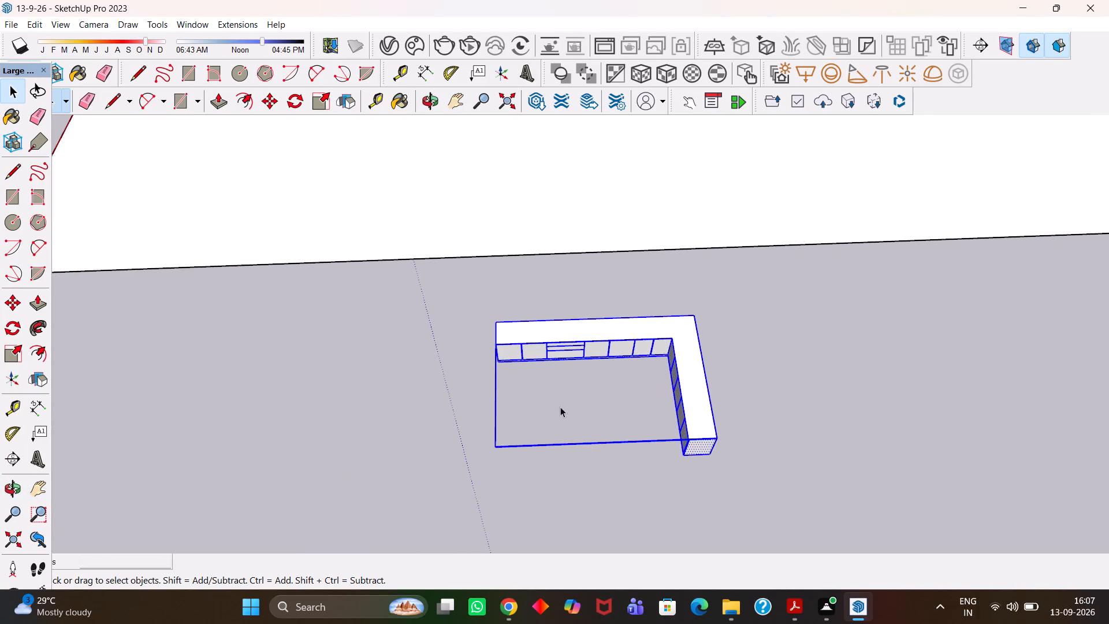
middle_drag(567, 418, 565, 390)
scroll(567, 390, up, 1)
right_click(598, 339)
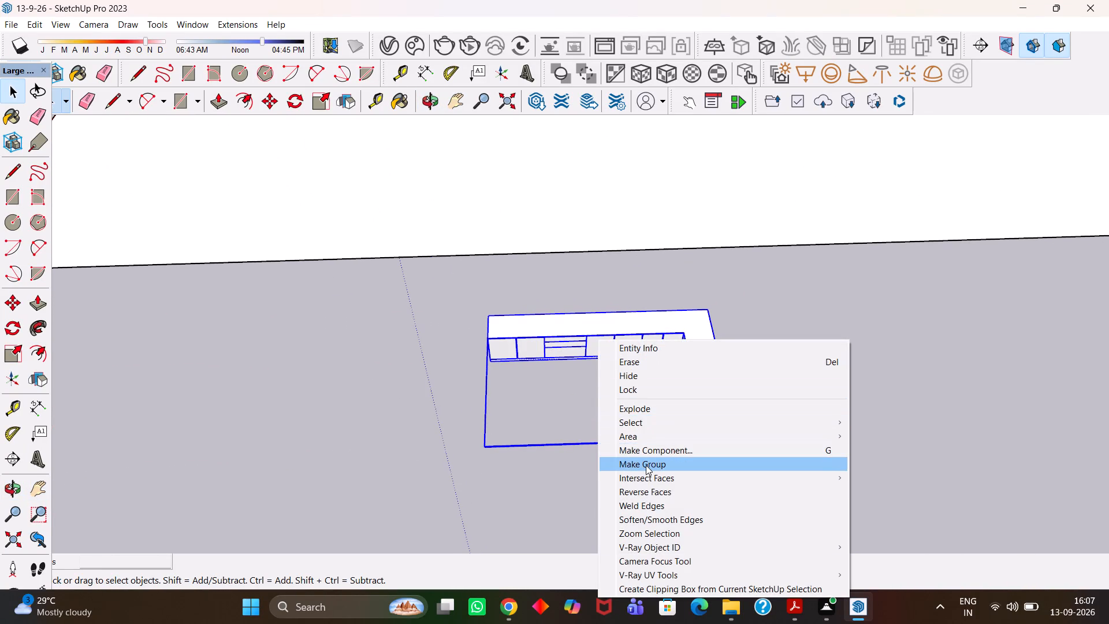
click(646, 466)
Move the counter group by its front bottom end corner onto the floor outline's corner at the kitchen's partition wall.
middle_drag(558, 407, 572, 410)
scroll(572, 410, up, 1)
key(m)
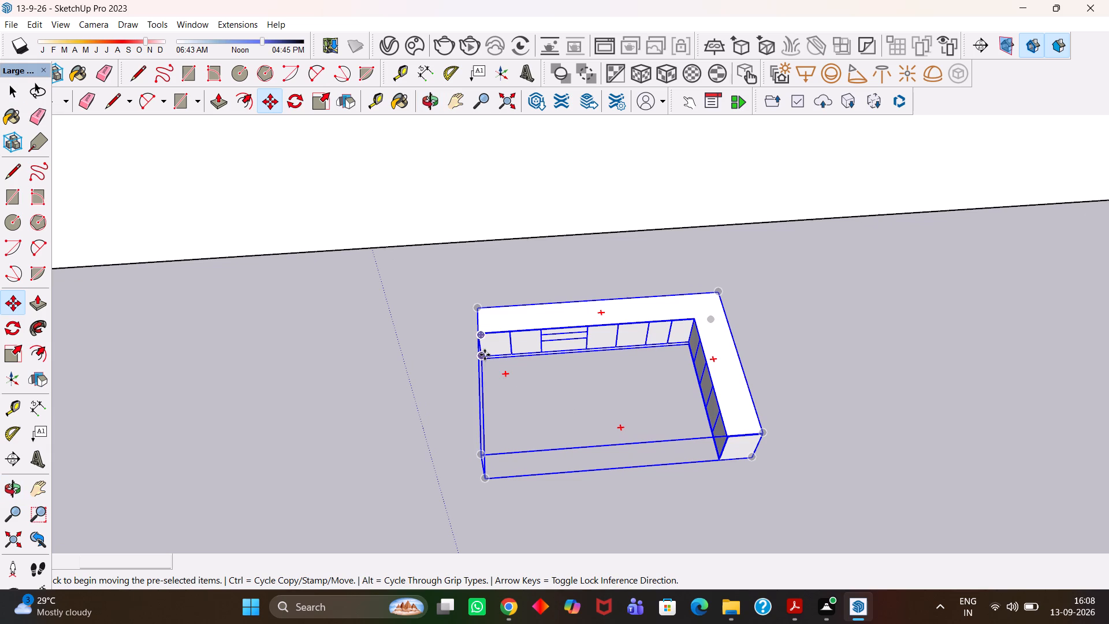
click(485, 355)
scroll(511, 293, down, 6)
key(h)
drag(512, 193, 575, 472)
drag(501, 222, 530, 341)
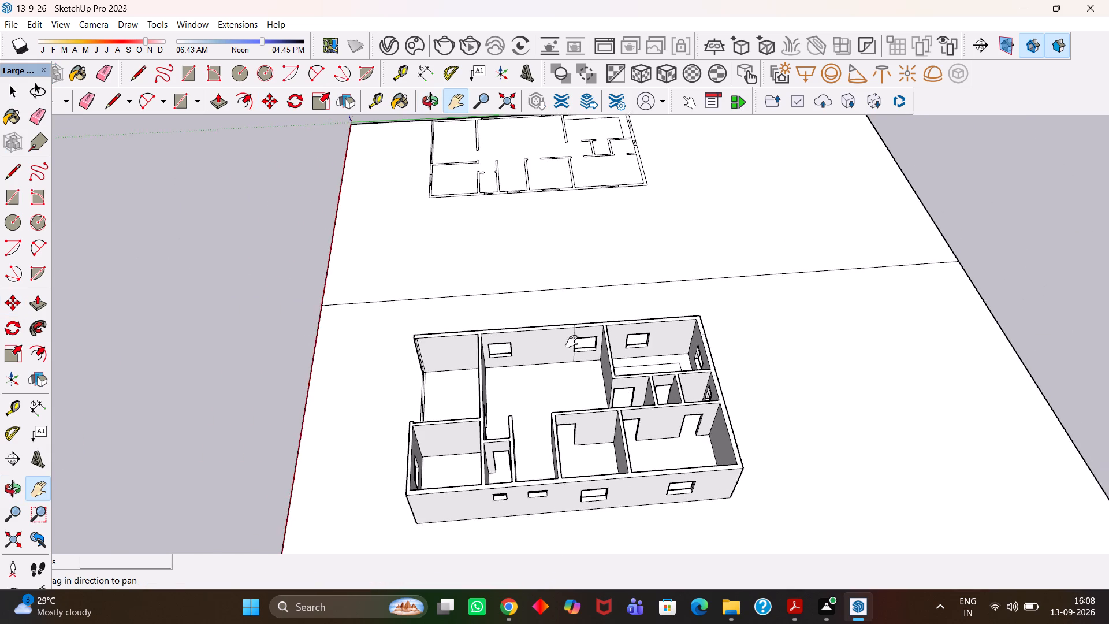
scroll(641, 337, up, 17)
middle_drag(638, 380, 609, 466)
middle_drag(631, 355, 605, 348)
key(Escape)
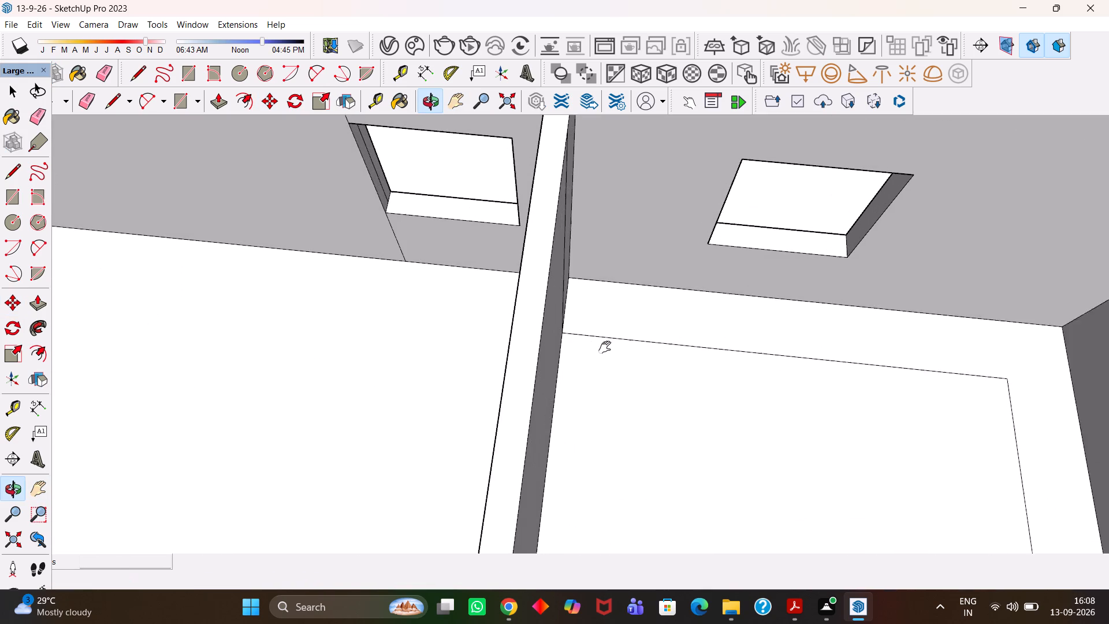
click(563, 329)
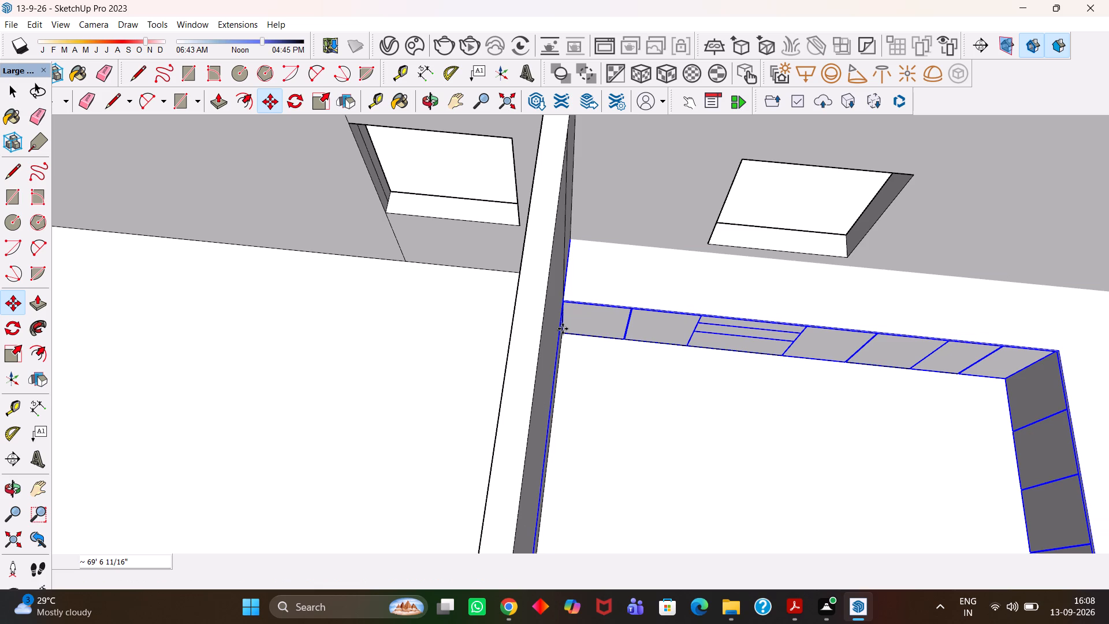
Raise the counter group about 3 7/8" at the partition wall, and shift it back towards the floor outline's corner.
key(h)
scroll(563, 329, down, 14)
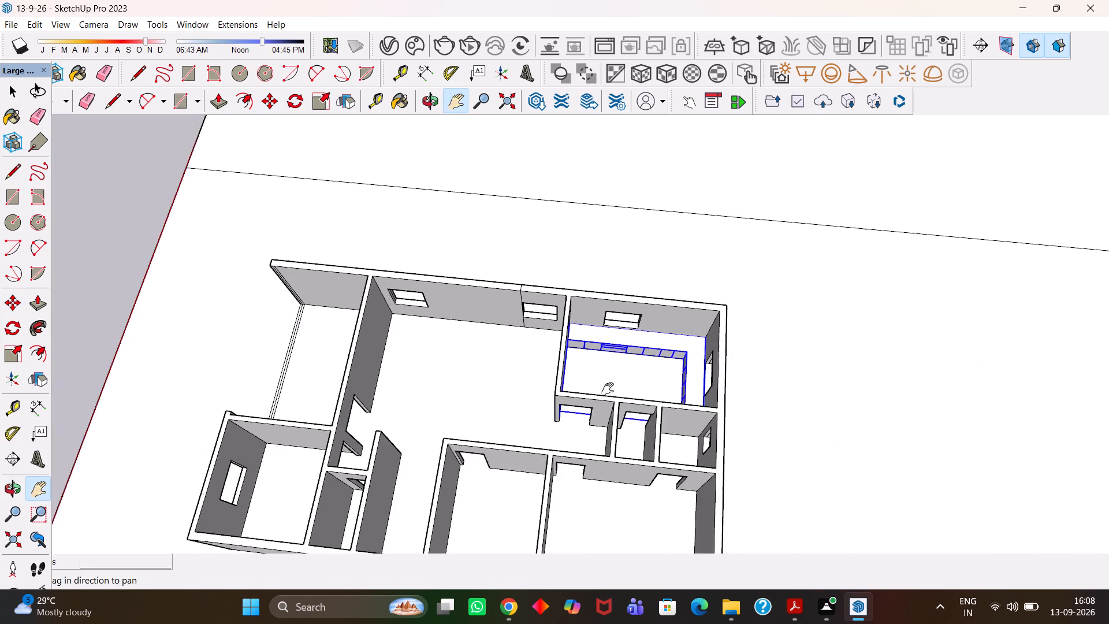
middle_drag(621, 392, 676, 339)
scroll(630, 391, up, 1)
scroll(687, 346, up, 10)
scroll(332, 398, up, 6)
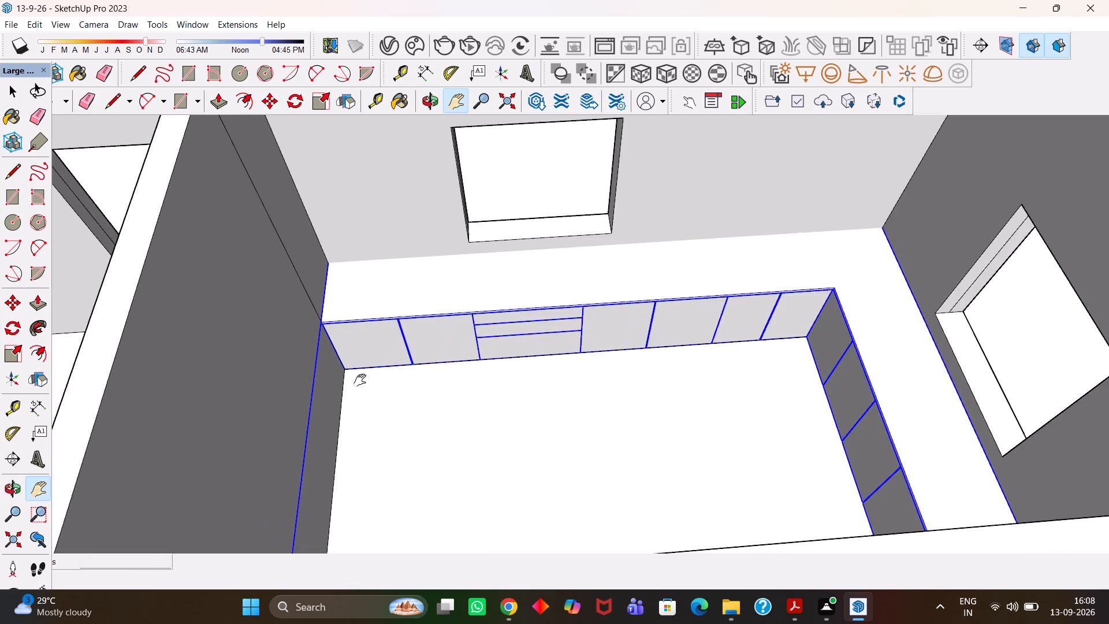
scroll(360, 380, up, 12)
middle_drag(364, 387, 330, 312)
scroll(330, 312, up, 2)
key(m)
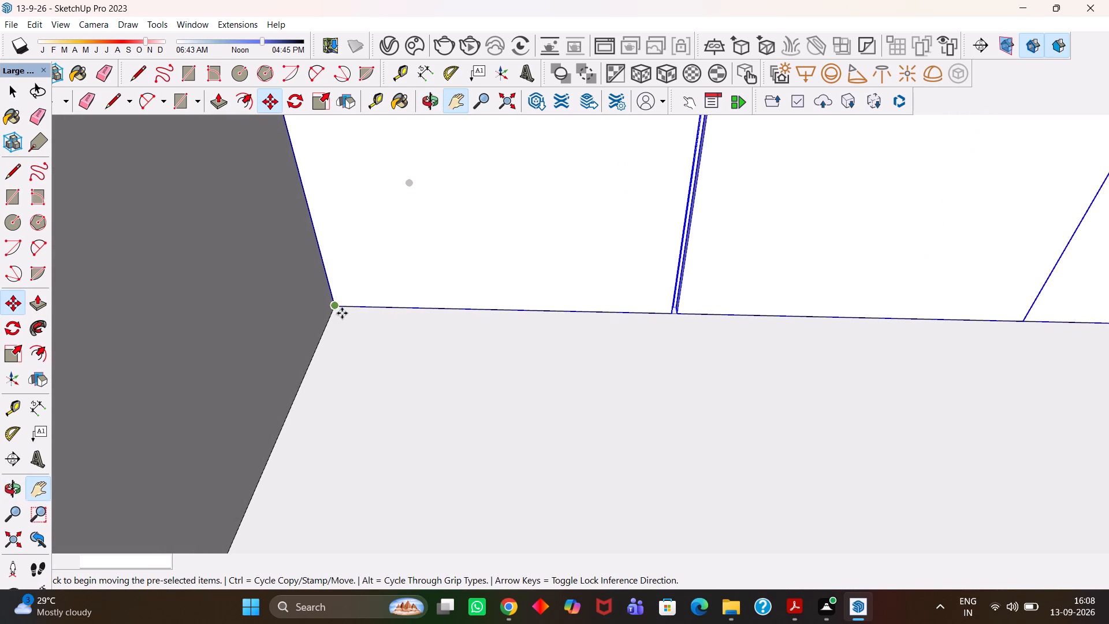
click(336, 309)
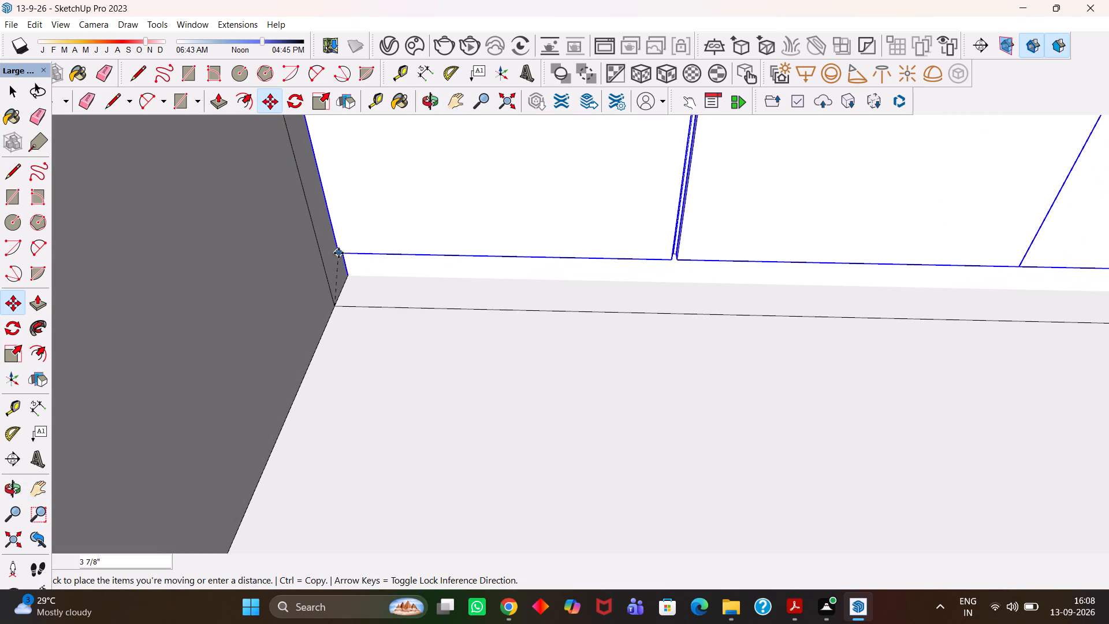
click(338, 253)
click(348, 282)
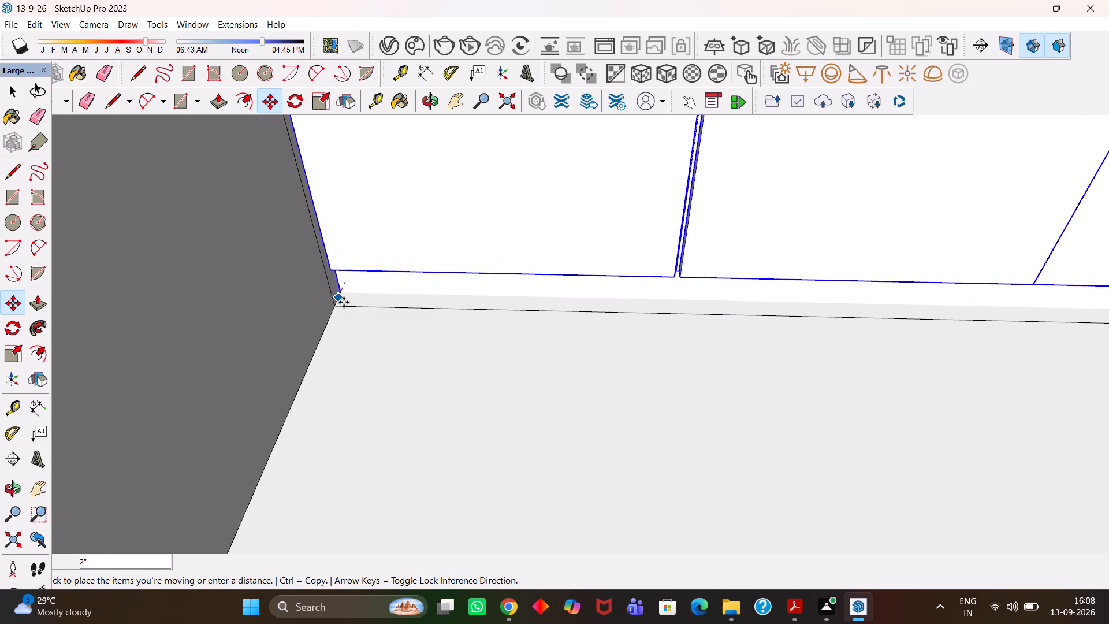
click(338, 304)
Fine-adjust the counter group's position so the base under its panels meets the floor at the partition wall.
scroll(332, 302, up, 7)
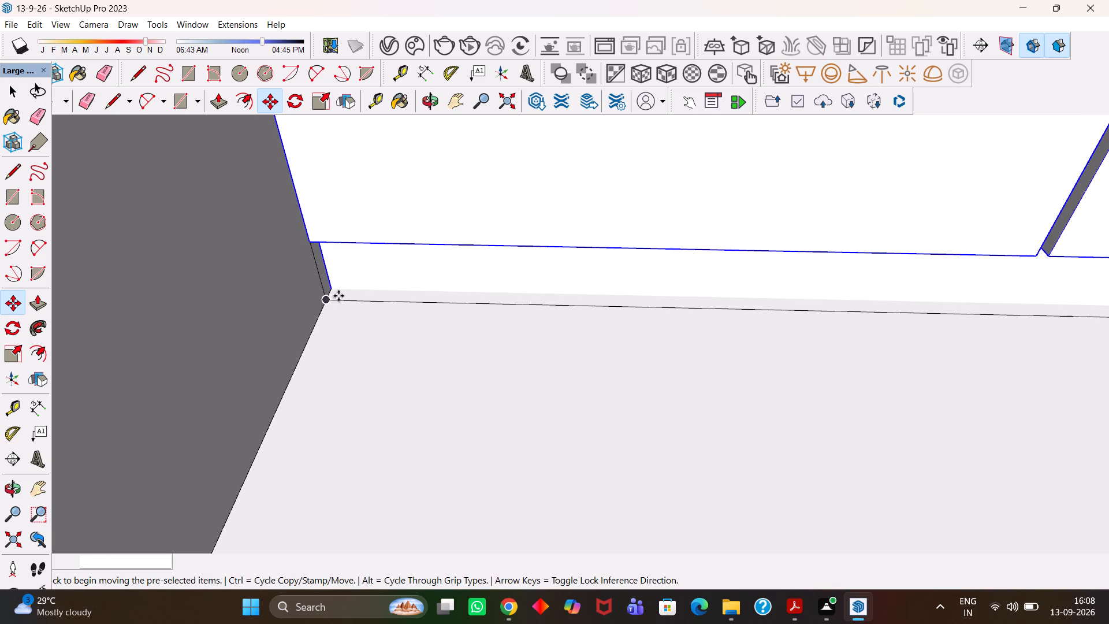
click(332, 296)
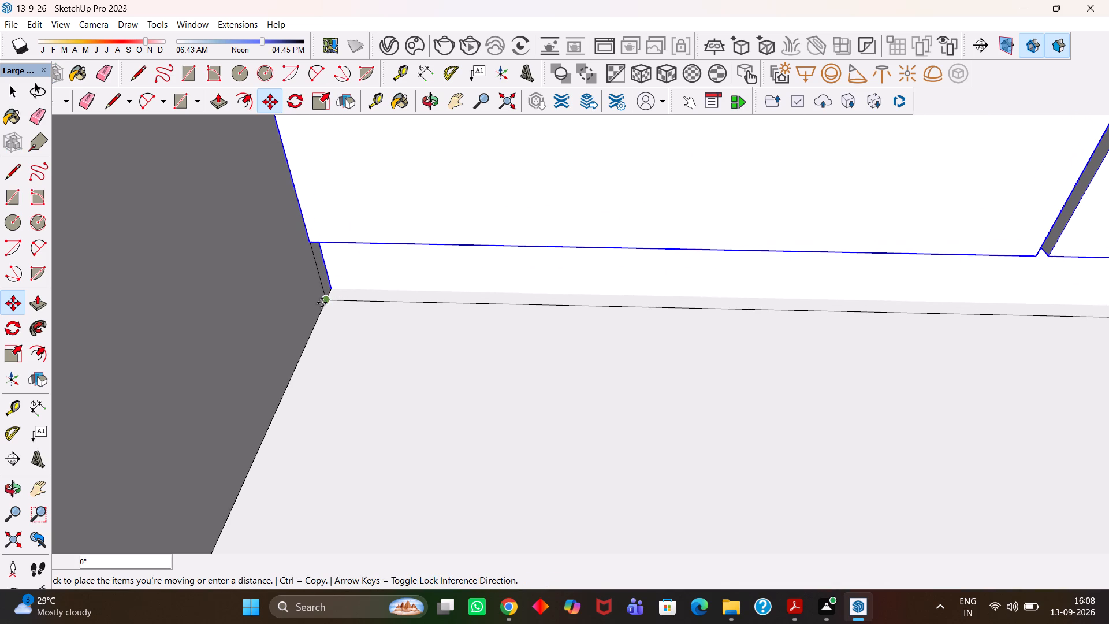
click(322, 303)
click(334, 288)
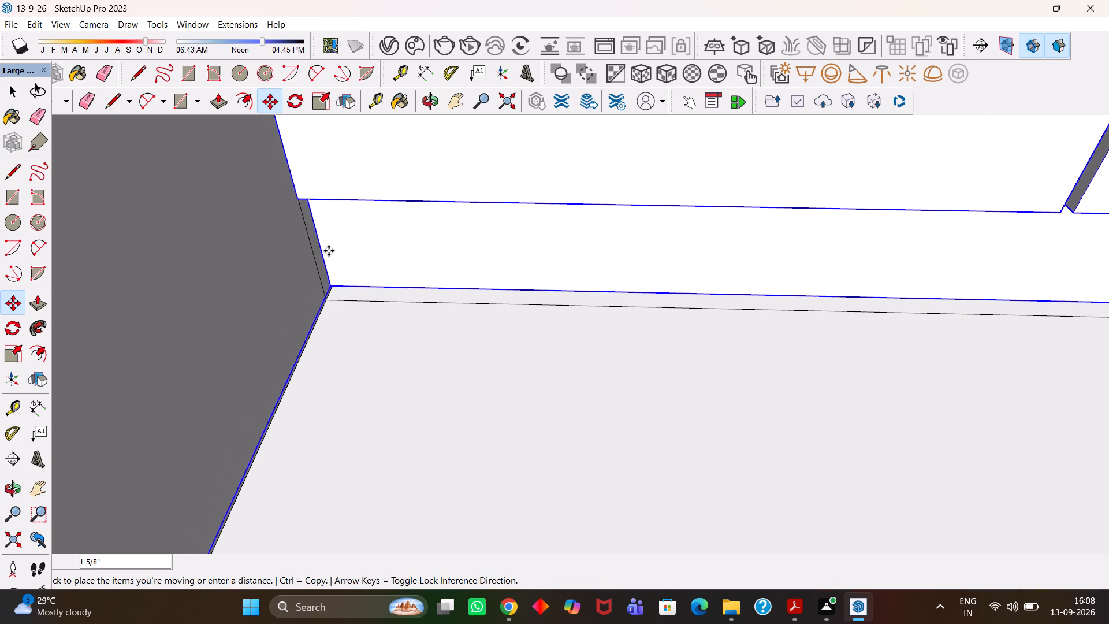
click(329, 253)
click(330, 287)
click(330, 287)
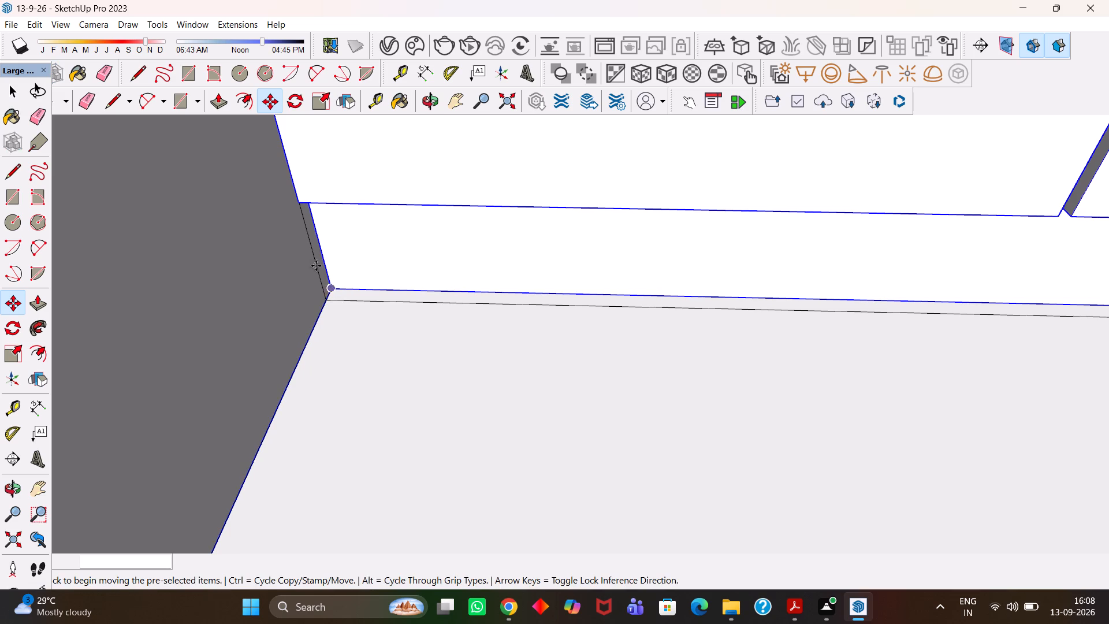
Examine how the placed counter sits against the kitchen walls, windows and floor from several angles.
scroll(308, 218, up, 1)
scroll(308, 218, down, 20)
scroll(308, 218, down, 3)
key(h)
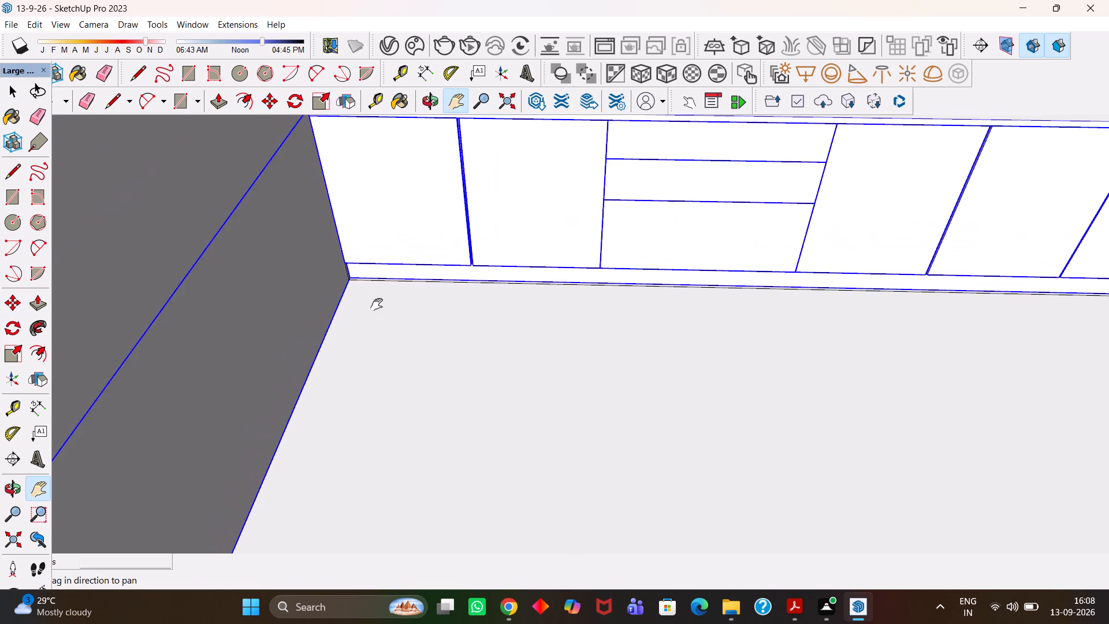
scroll(377, 304, down, 13)
key(h)
drag(387, 313, 472, 346)
drag(371, 280, 622, 307)
scroll(600, 322, down, 4)
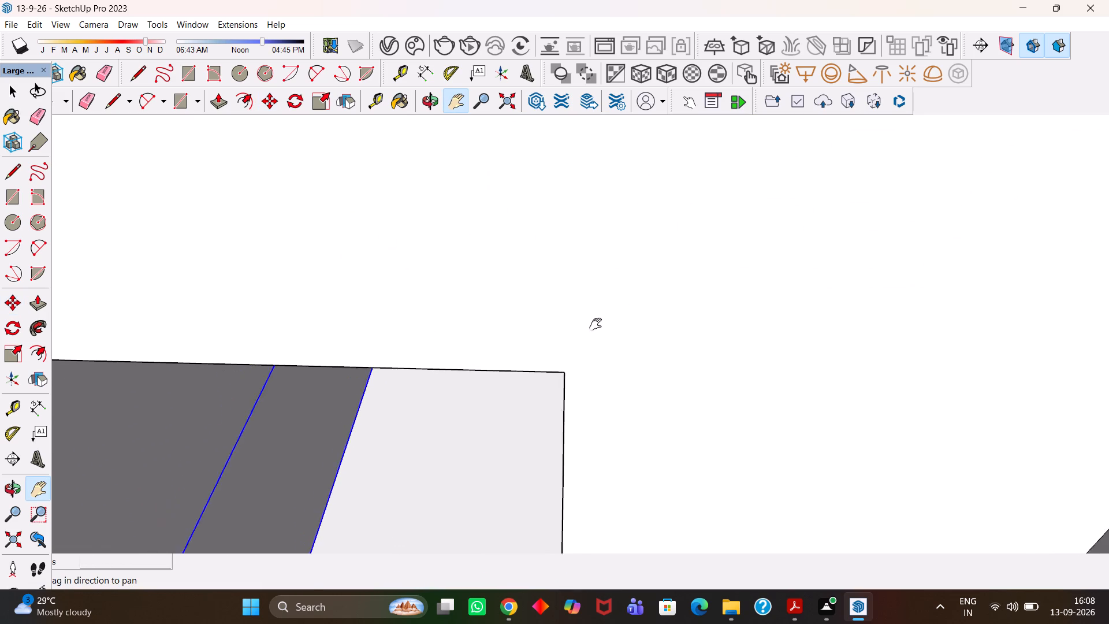
scroll(596, 324, down, 7)
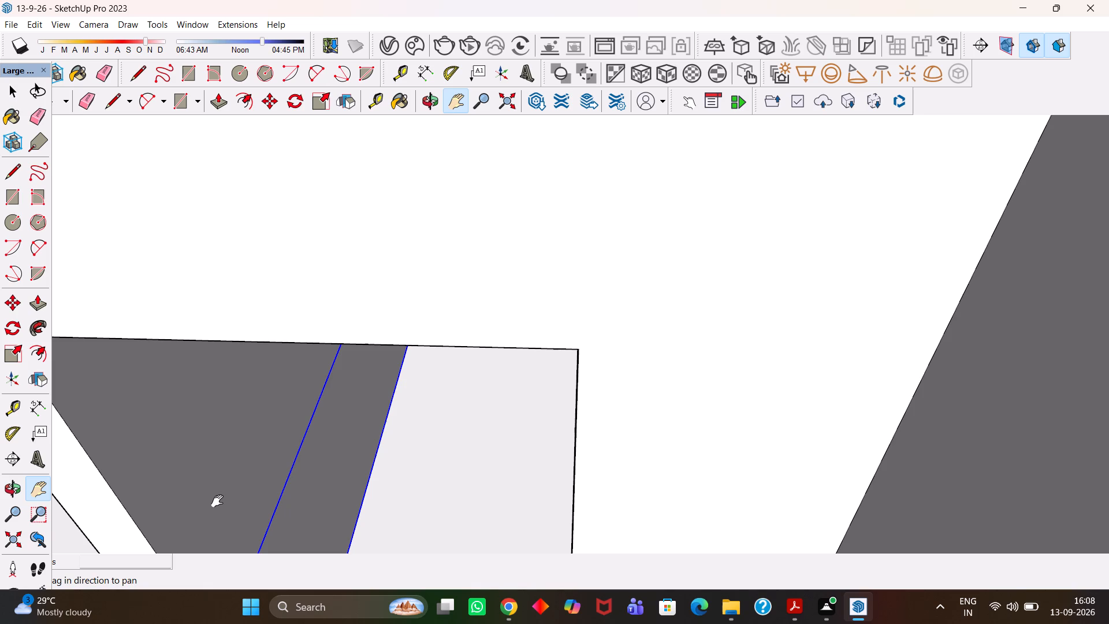
scroll(441, 370, down, 7)
scroll(462, 376, down, 20)
scroll(462, 376, down, 3)
key(h)
middle_drag(537, 322, 553, 432)
scroll(553, 432, up, 3)
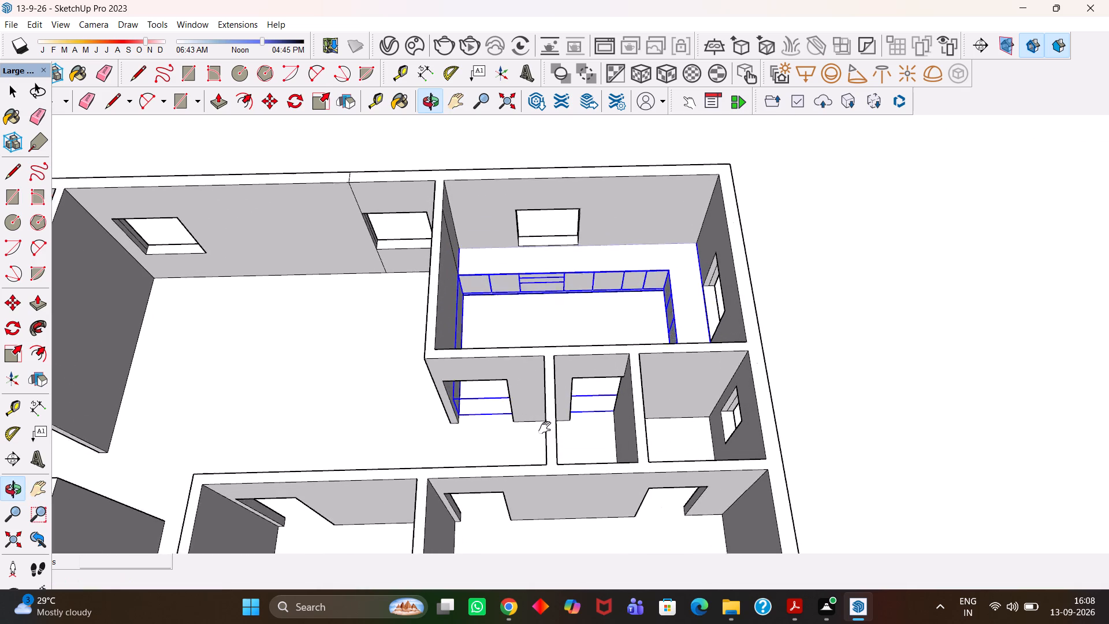
scroll(545, 428, up, 1)
key(h)
scroll(553, 241, up, 14)
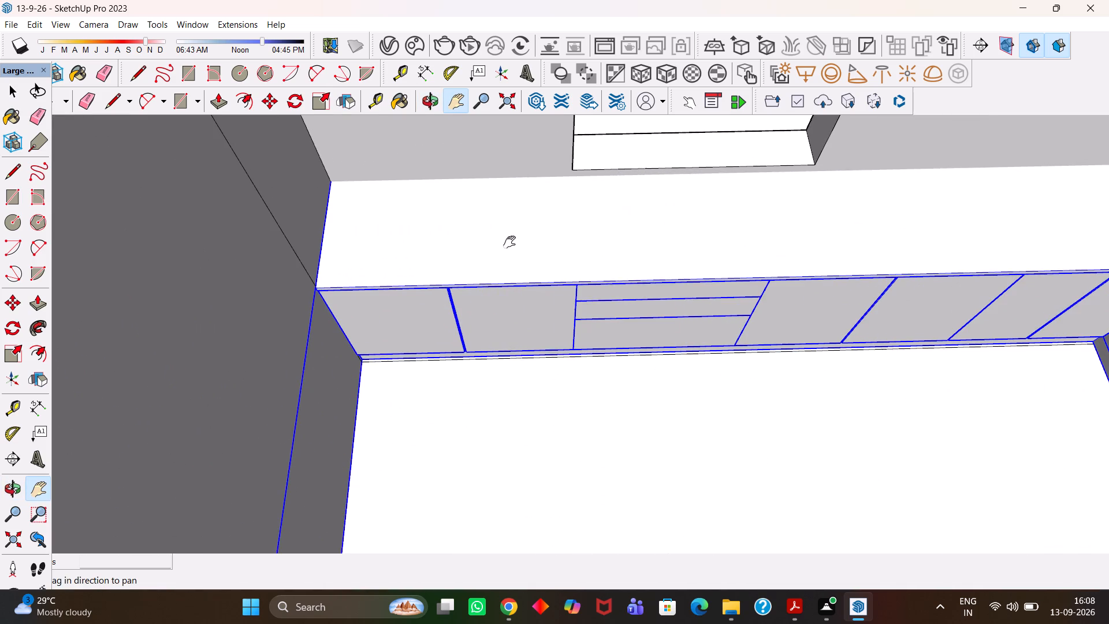
scroll(509, 242, down, 12)
middle_drag(544, 281, 668, 255)
scroll(572, 290, up, 1)
scroll(668, 255, up, 2)
key(h)
scroll(667, 255, down, 4)
drag(660, 246, 657, 382)
scroll(644, 374, down, 12)
middle_drag(647, 395, 613, 380)
Save the model.
key(ctrl+s)
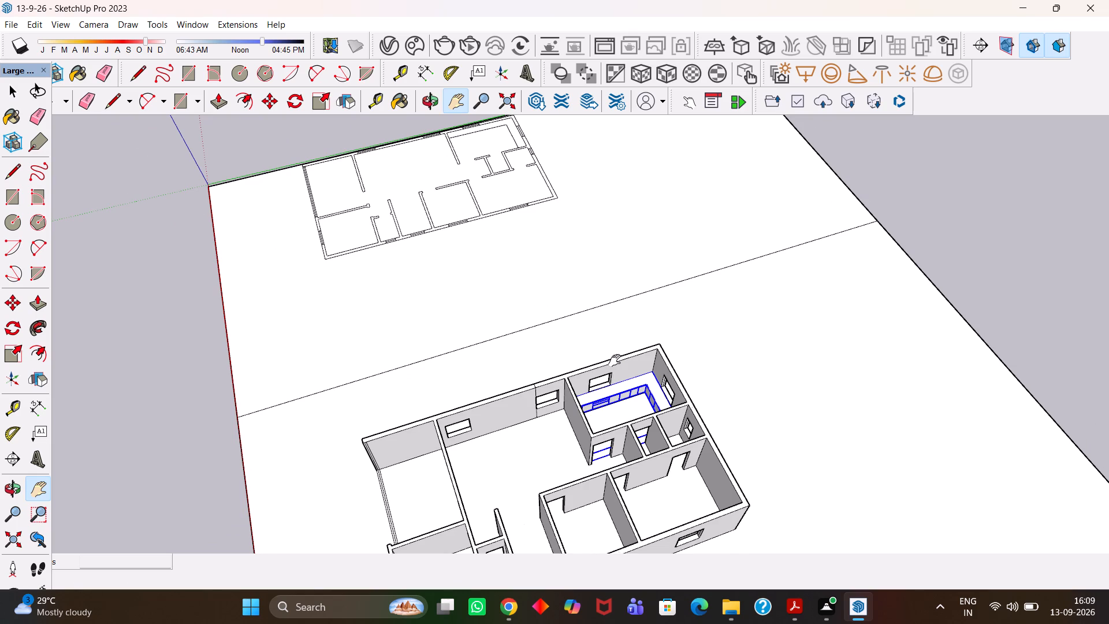
Inspect the kitchen, the small rooms beside it and the adjoining large room from different sides.
scroll(615, 361, up, 1)
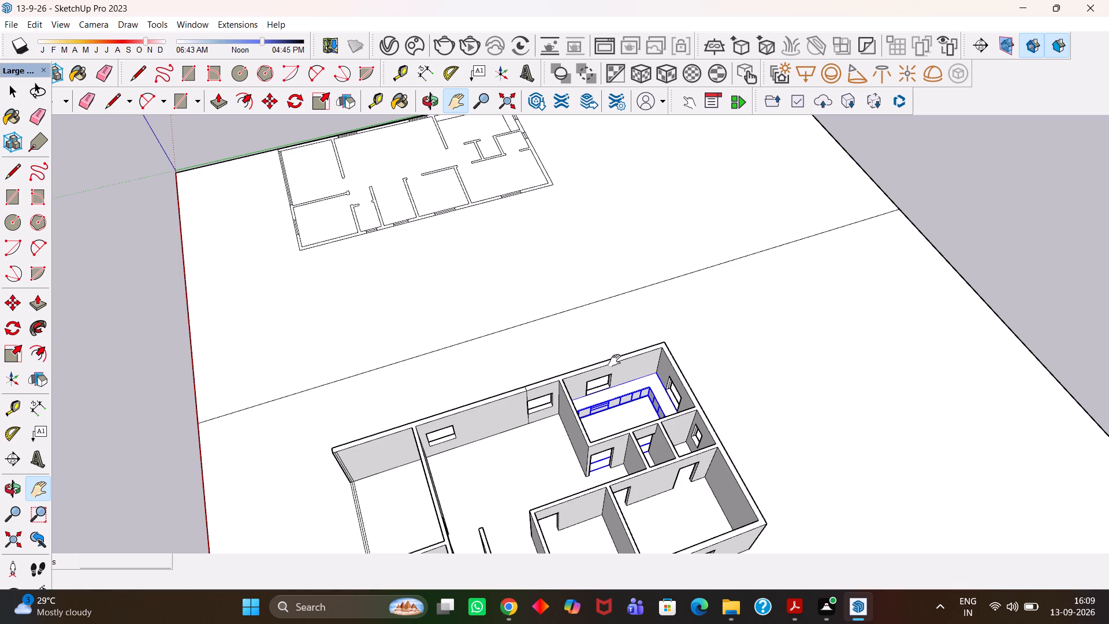
key(h)
scroll(496, 428, up, 5)
key(h)
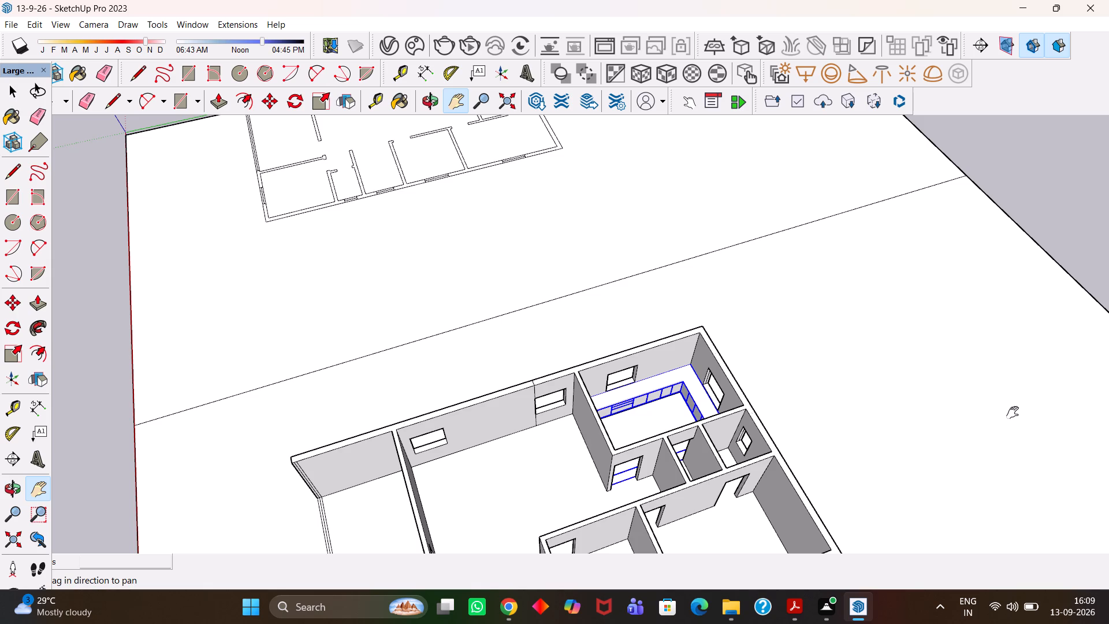
key(h)
scroll(597, 471, up, 2)
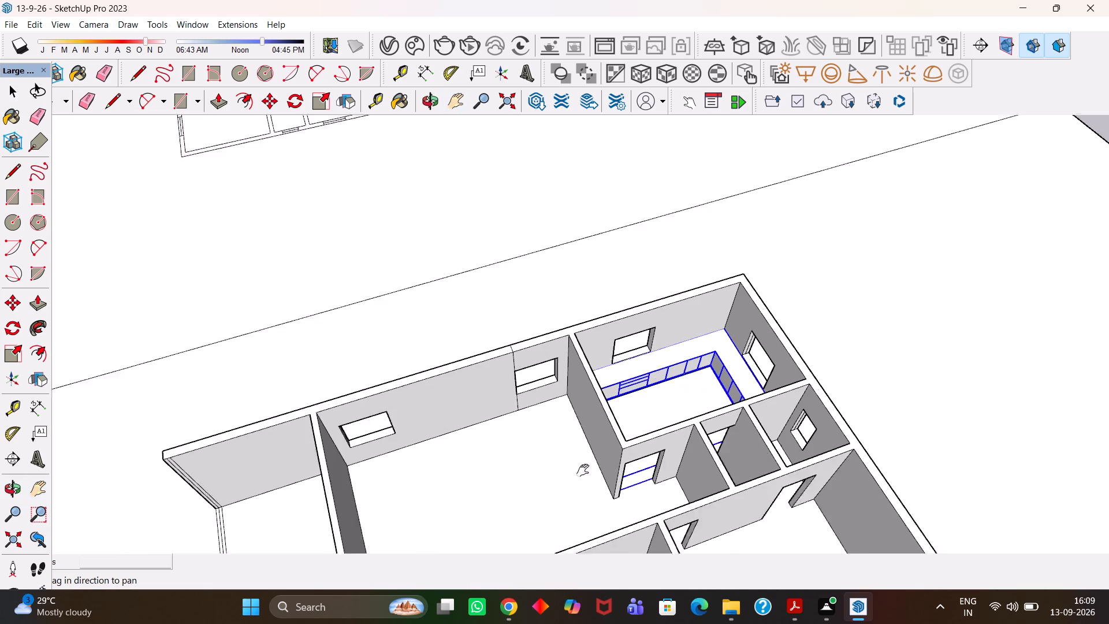
scroll(583, 470, up, 6)
key(h)
scroll(689, 372, down, 5)
middle_drag(727, 392, 548, 333)
scroll(511, 338, up, 7)
key(h)
middle_drag(635, 407, 791, 372)
key(h)
scroll(791, 372, up, 3)
key(h)
scroll(576, 387, down, 10)
middle_drag(562, 414, 783, 486)
scroll(784, 486, up, 4)
key(h)
scroll(786, 486, down, 4)
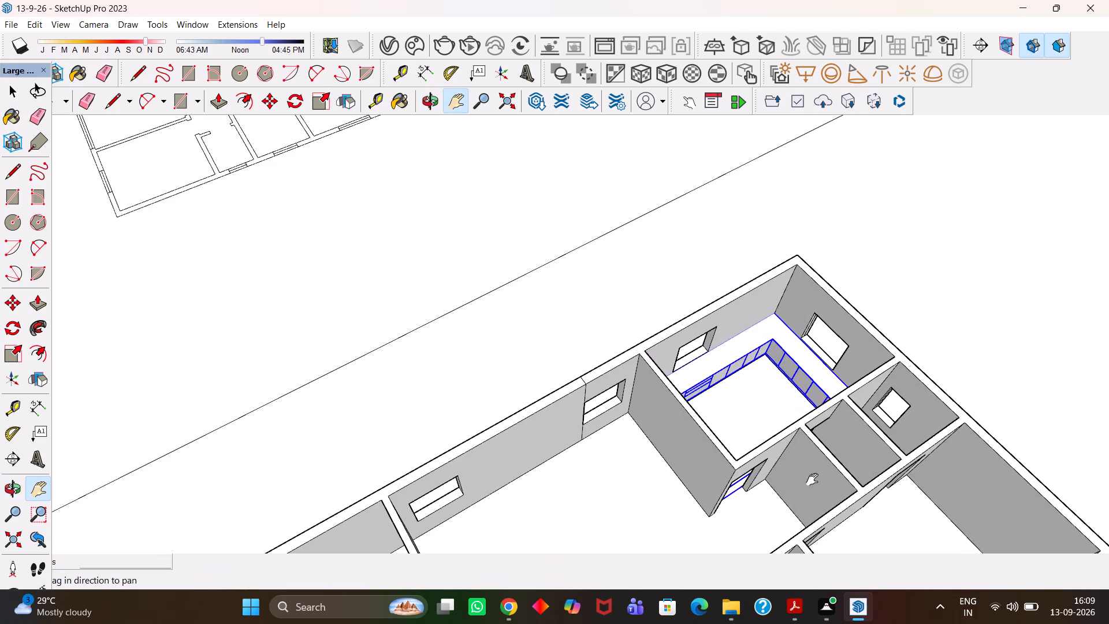
drag(887, 452, 489, 344)
scroll(483, 344, down, 4)
middle_drag(404, 356, 672, 405)
scroll(628, 402, up, 11)
key(h)
middle_drag(567, 410, 604, 476)
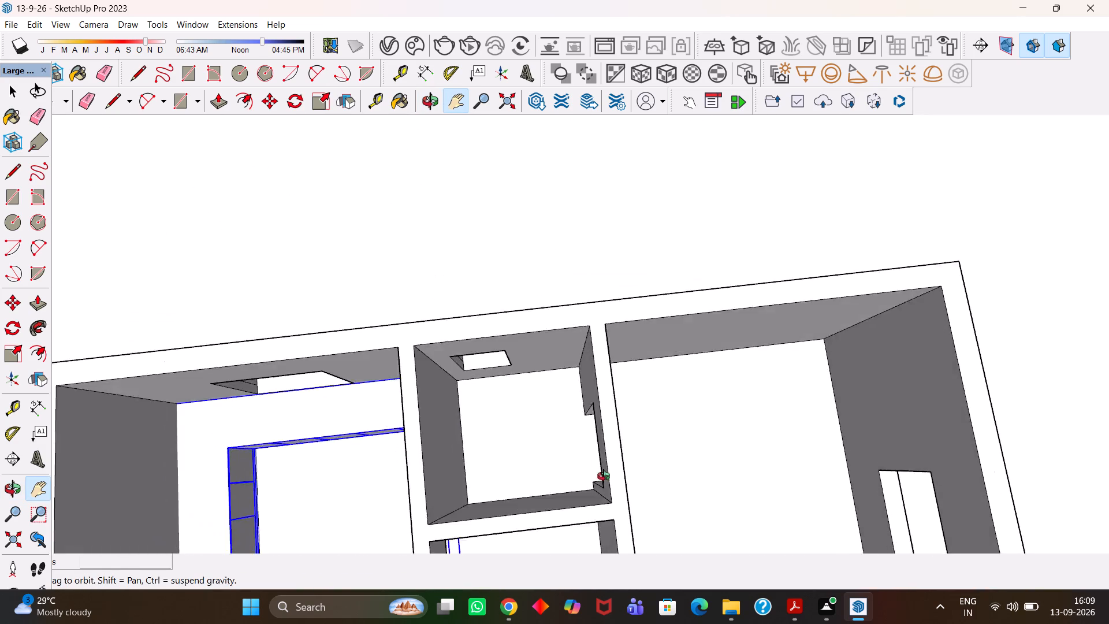
middle_drag(604, 476, 530, 439)
scroll(531, 440, up, 3)
key(h)
scroll(527, 436, down, 6)
drag(480, 447, 569, 290)
scroll(583, 291, down, 3)
scroll(586, 321, up, 1)
middle_drag(586, 321, 567, 367)
scroll(574, 430, up, 2)
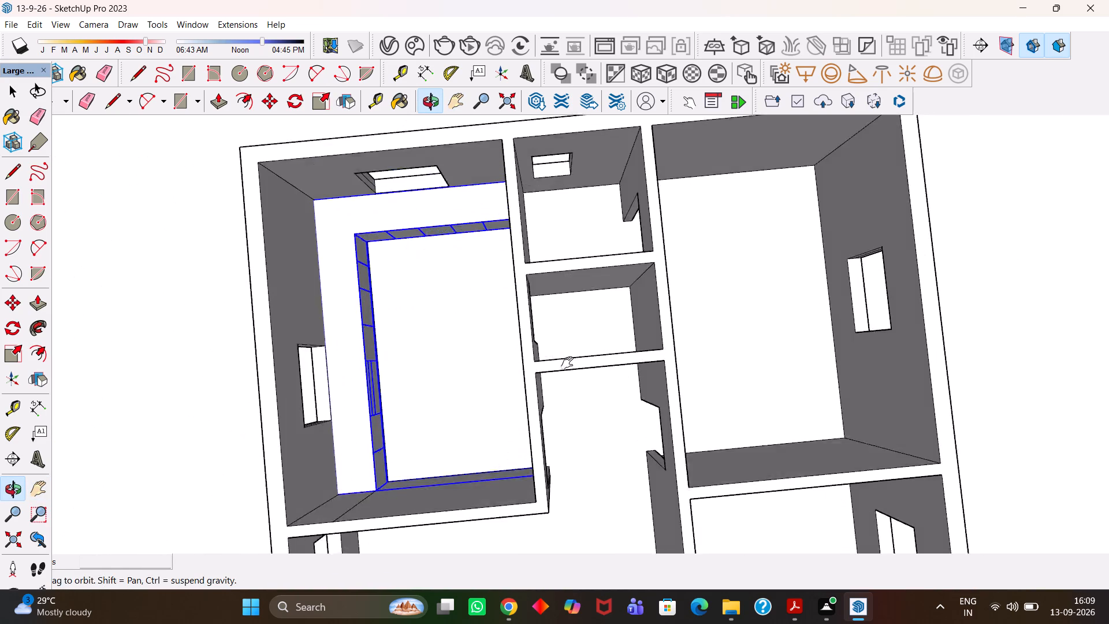
scroll(567, 363, up, 9)
middle_drag(576, 334, 543, 326)
scroll(543, 326, down, 13)
key(h)
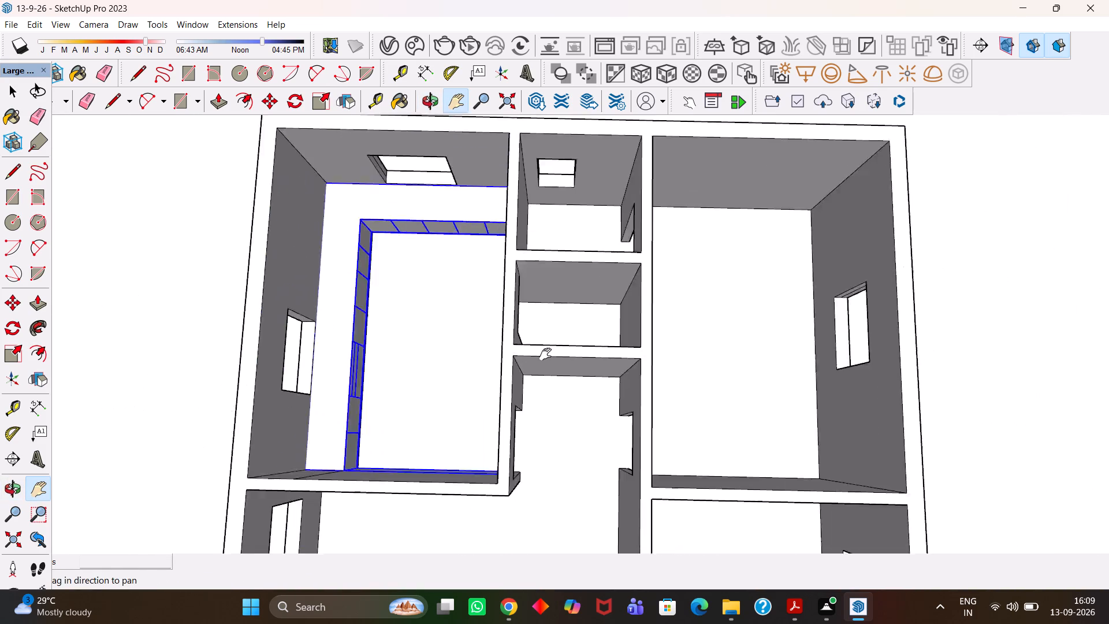
drag(707, 323, 579, 381)
scroll(544, 363, down, 4)
middle_drag(540, 377, 504, 338)
scroll(504, 341, up, 7)
scroll(548, 393, down, 2)
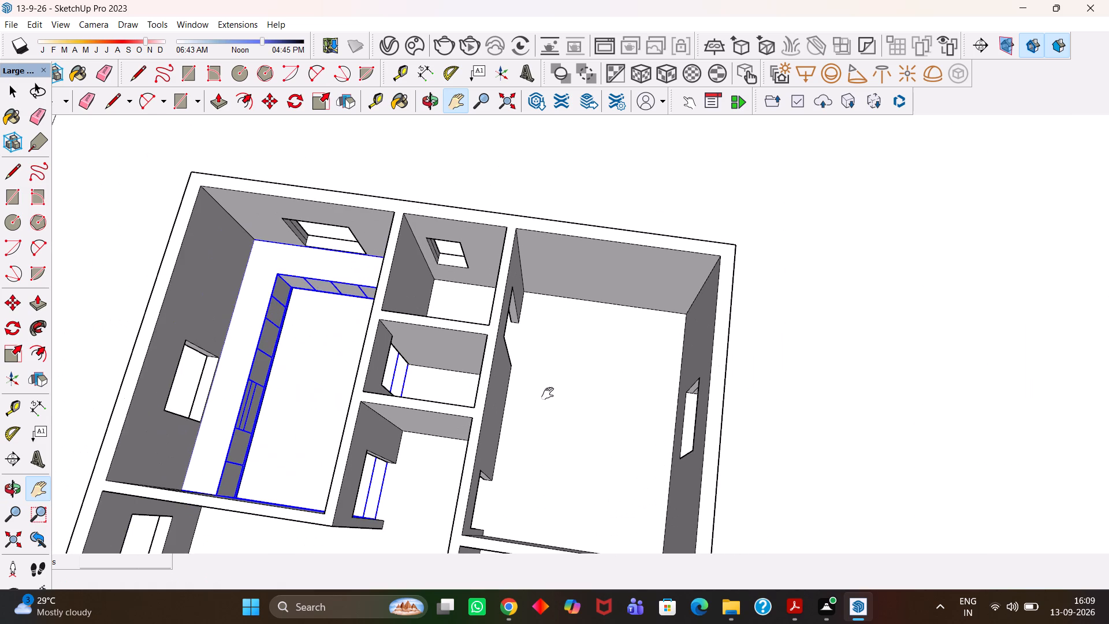
scroll(556, 397, up, 4)
middle_drag(562, 414, 417, 393)
scroll(647, 414, down, 3)
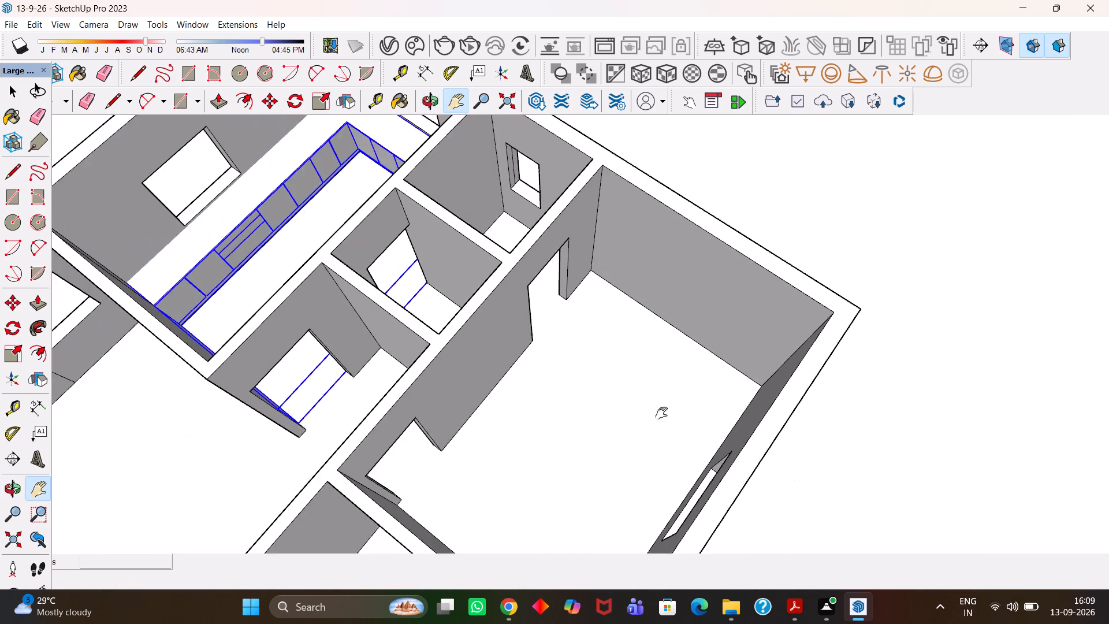
Place a guide 2' in from the floor edge of the outer wall in the large room with two door openings.
middle_drag(652, 414, 499, 445)
scroll(602, 406, up, 3)
scroll(602, 406, down, 3)
middle_drag(617, 408, 524, 385)
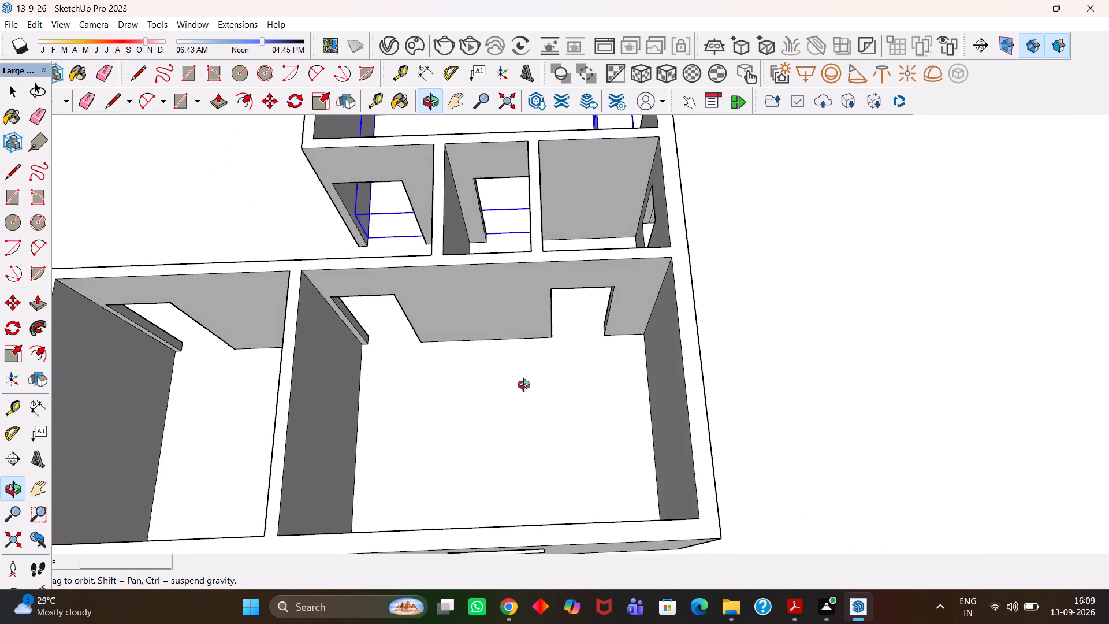
middle_drag(524, 385, 513, 443)
middle_drag(513, 443, 511, 429)
drag(582, 453, 655, 465)
scroll(745, 358, up, 3)
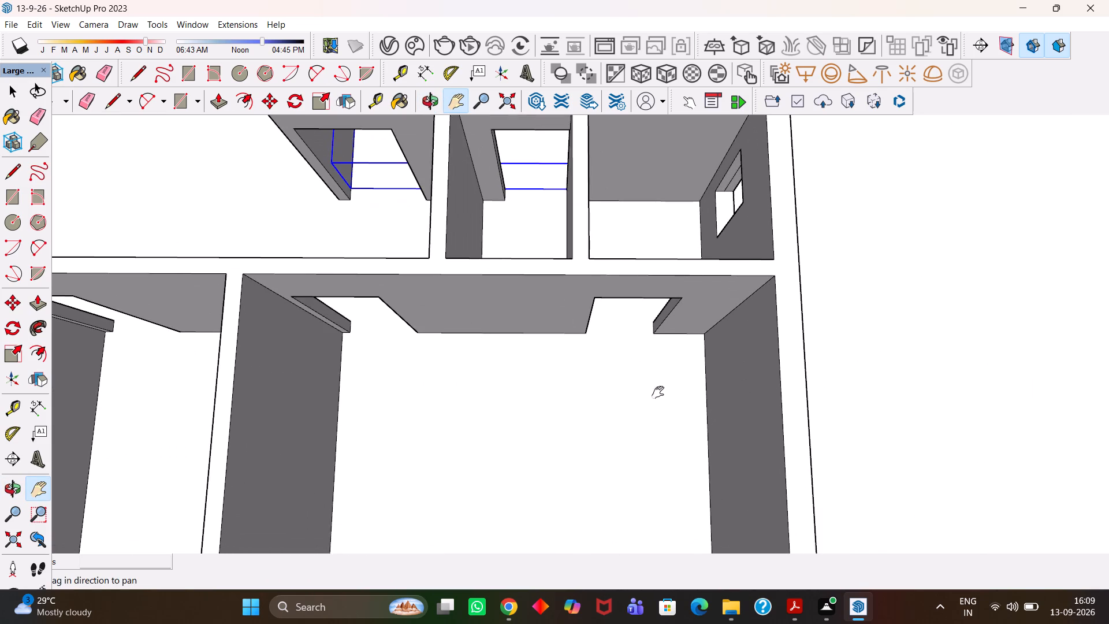
drag(640, 411, 631, 384)
key(t)
click(698, 462)
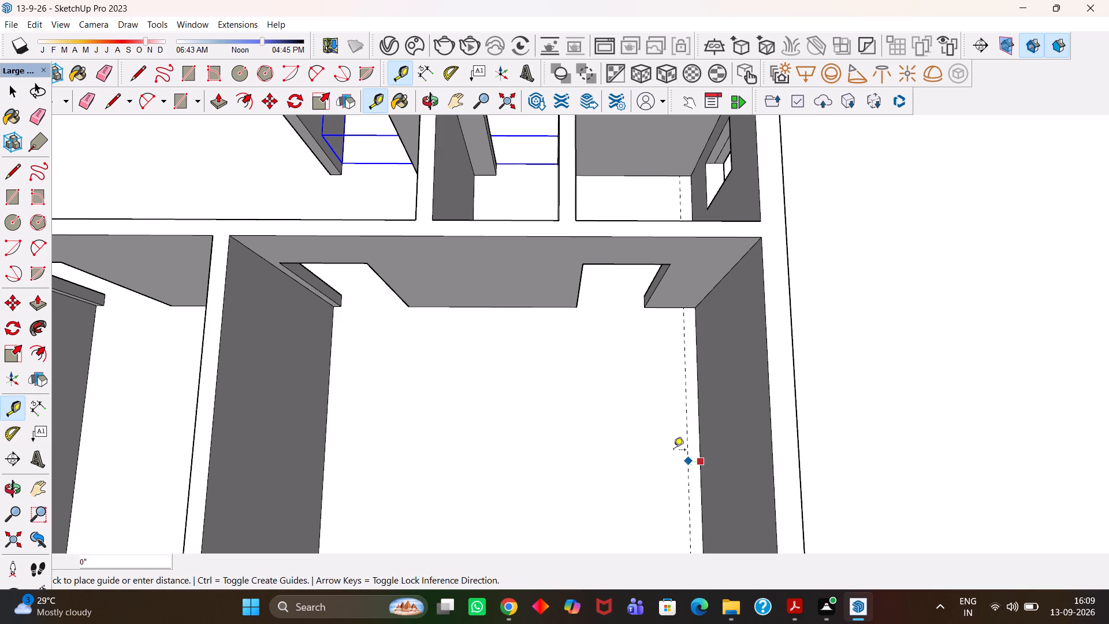
text(2')
key(Return)
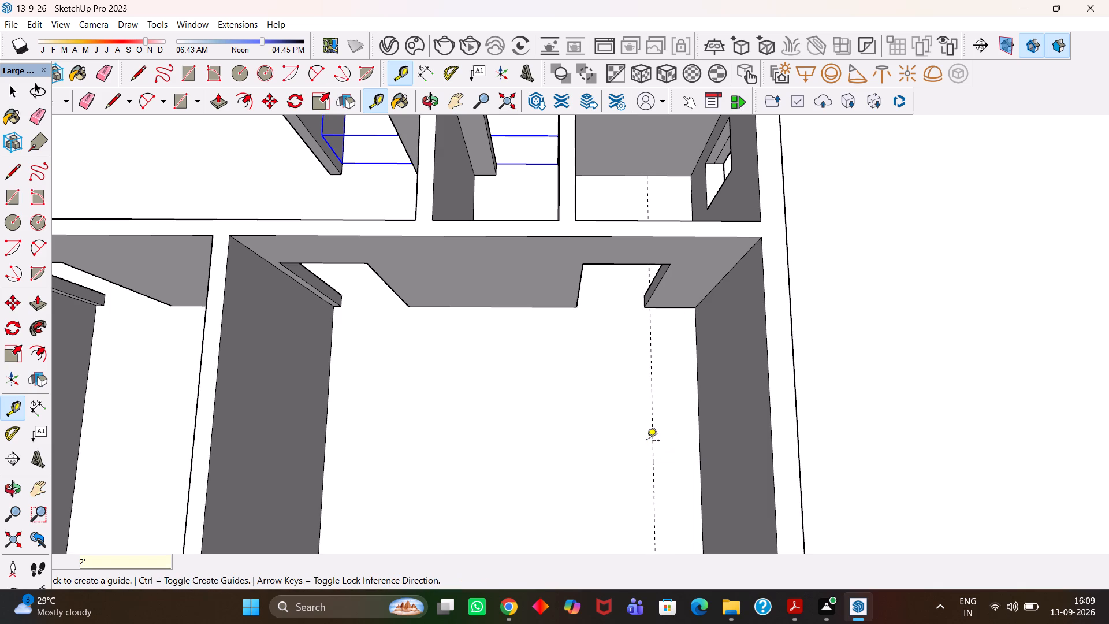
Place a guide along the floor edge of the door-opening wall and another 2' in from it.
double_click(669, 306)
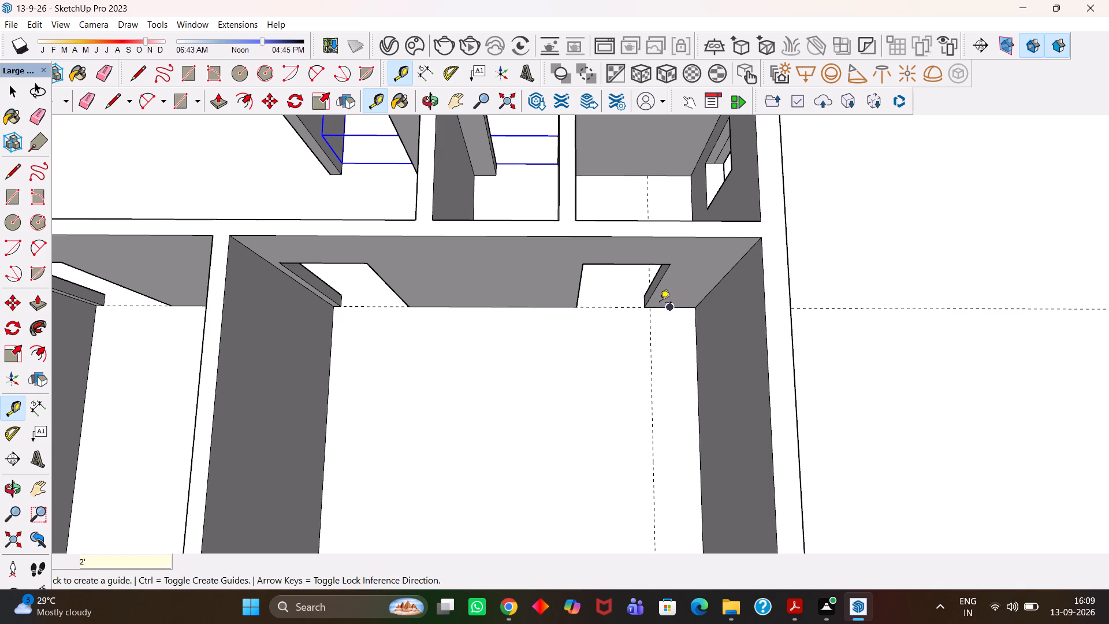
click(665, 306)
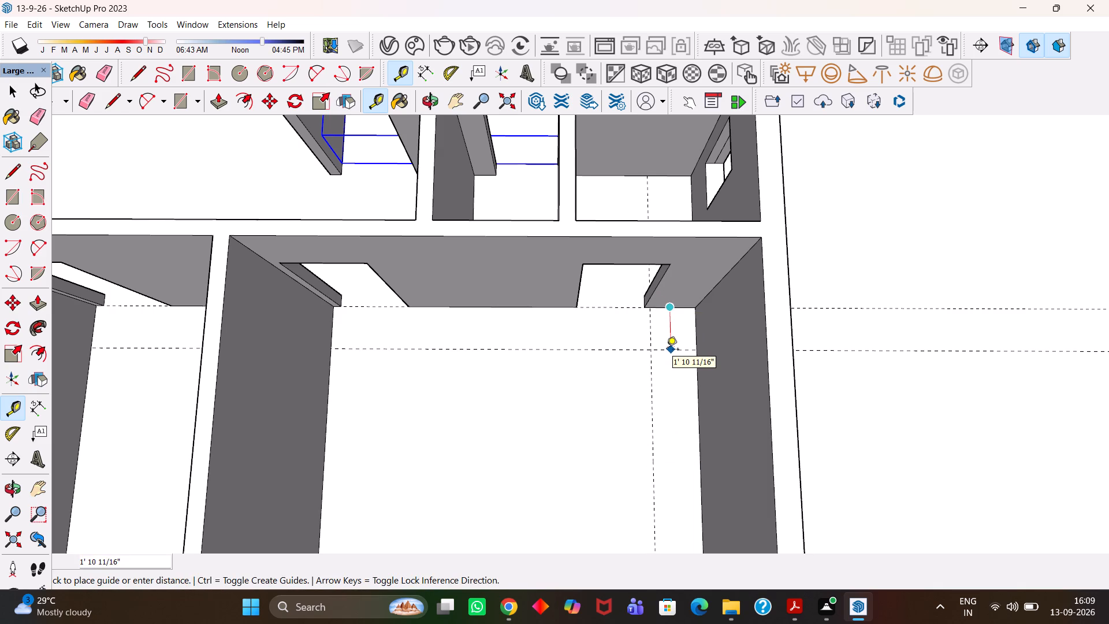
text(2')
key(Return)
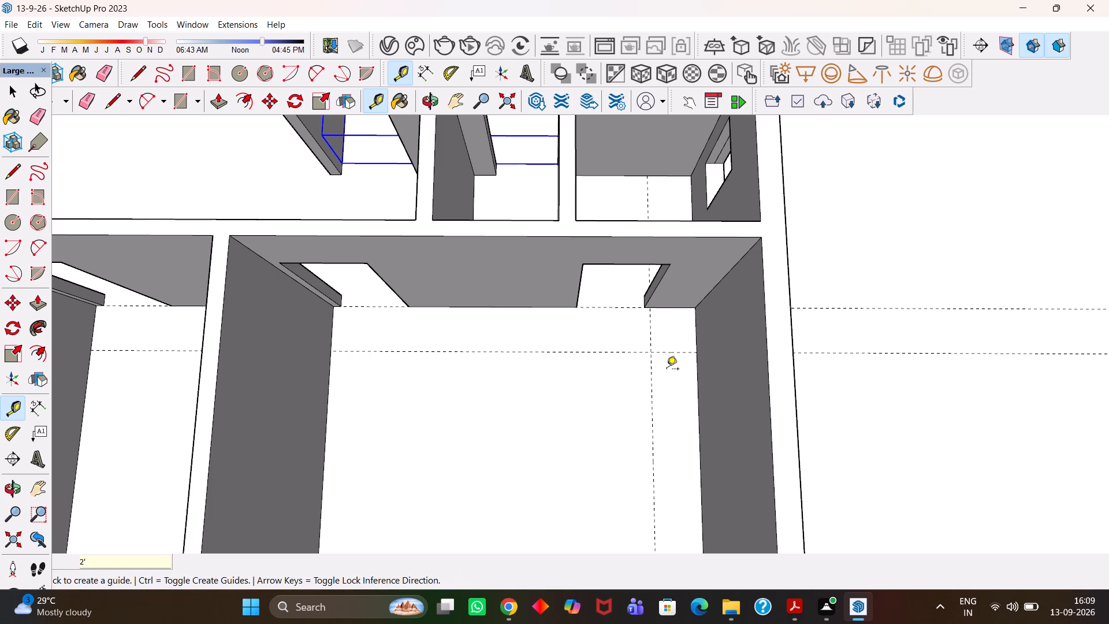
Draw a 9' by 2' rectangle on the floor along the outer wall, from the guide intersection to the far corner.
key(h)
drag(675, 381, 617, 284)
middle_drag(604, 275, 609, 292)
scroll(609, 293, up, 1)
key(r)
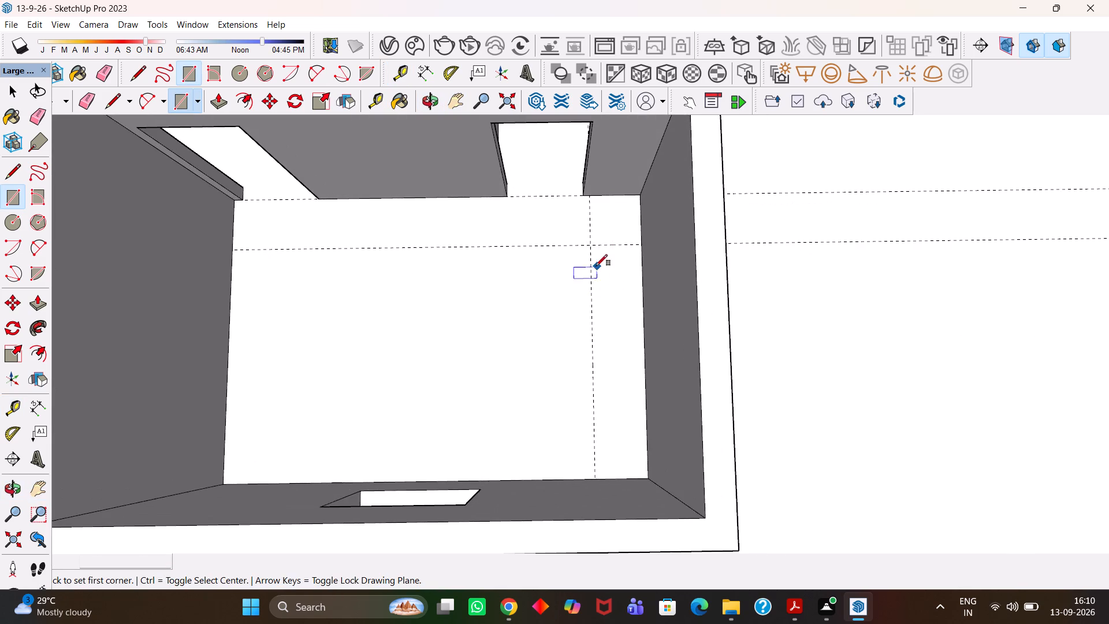
scroll(591, 256, up, 1)
click(590, 244)
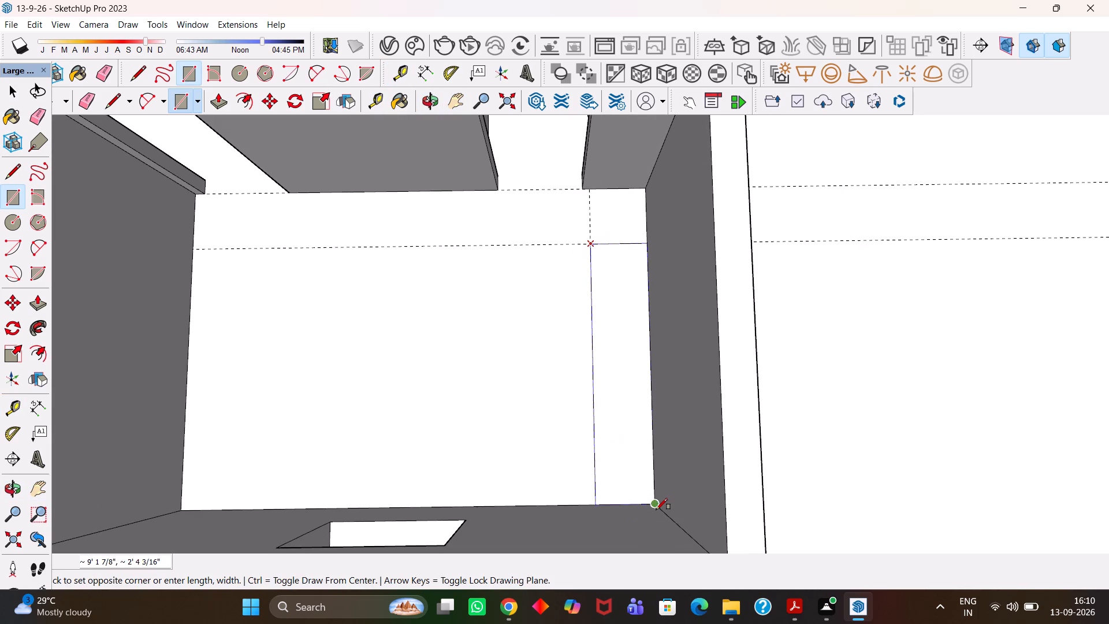
click(656, 507)
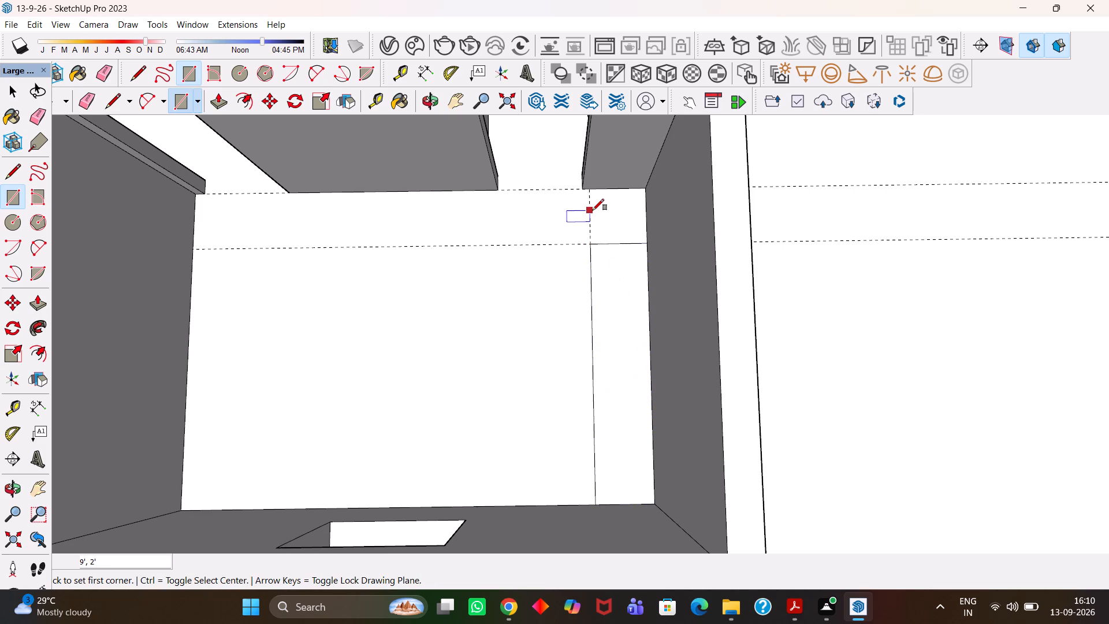
Draw a 2' by 2' rectangle on the floor in the corner between the guides and the walls.
click(591, 243)
click(639, 190)
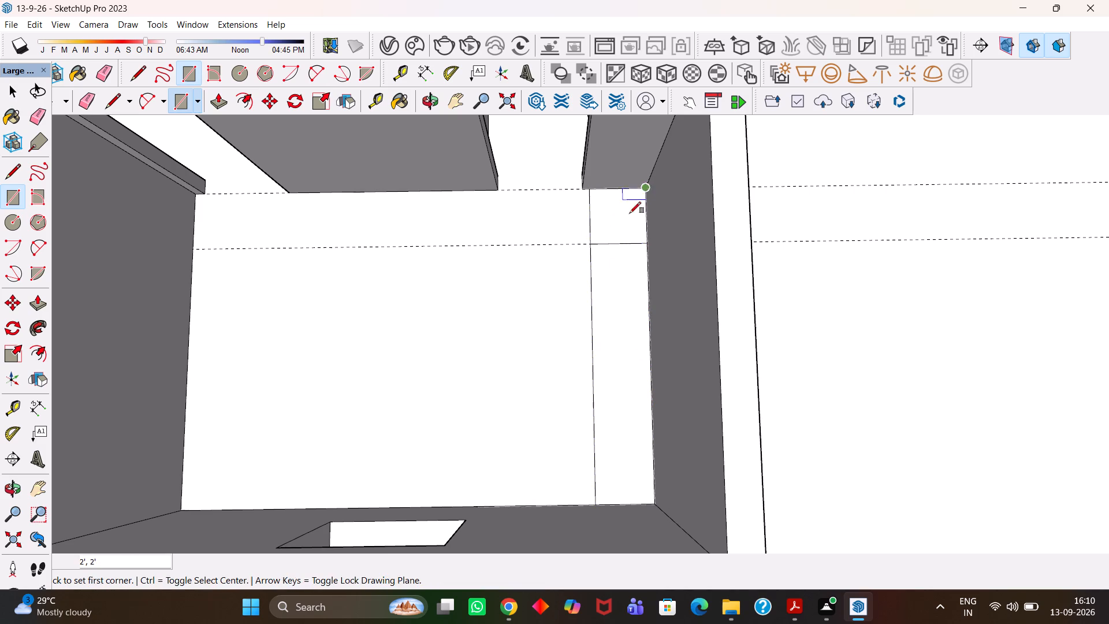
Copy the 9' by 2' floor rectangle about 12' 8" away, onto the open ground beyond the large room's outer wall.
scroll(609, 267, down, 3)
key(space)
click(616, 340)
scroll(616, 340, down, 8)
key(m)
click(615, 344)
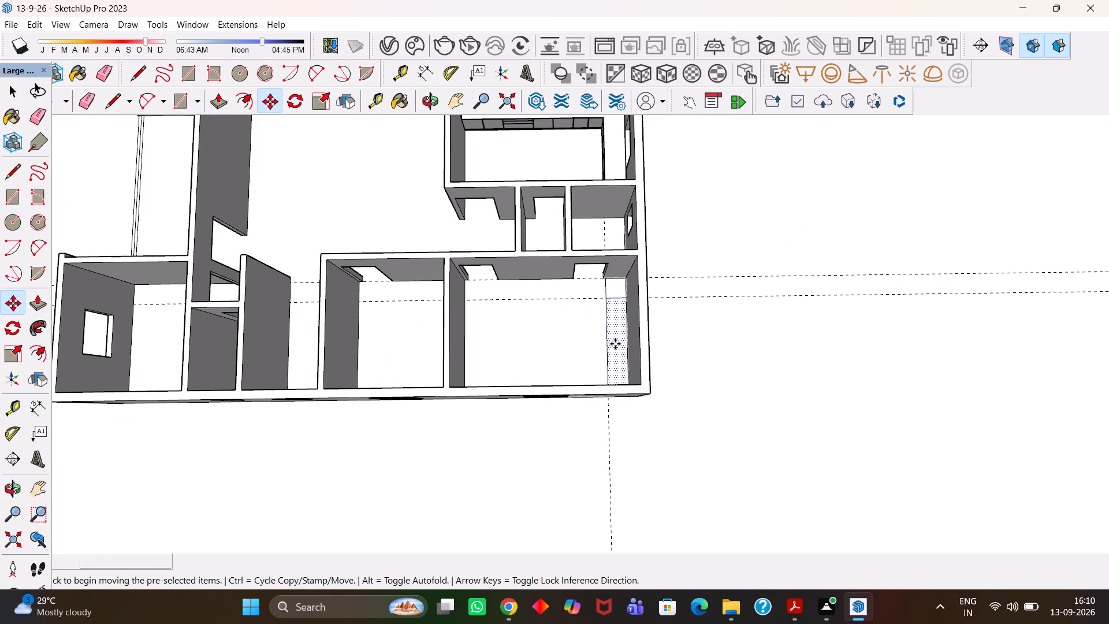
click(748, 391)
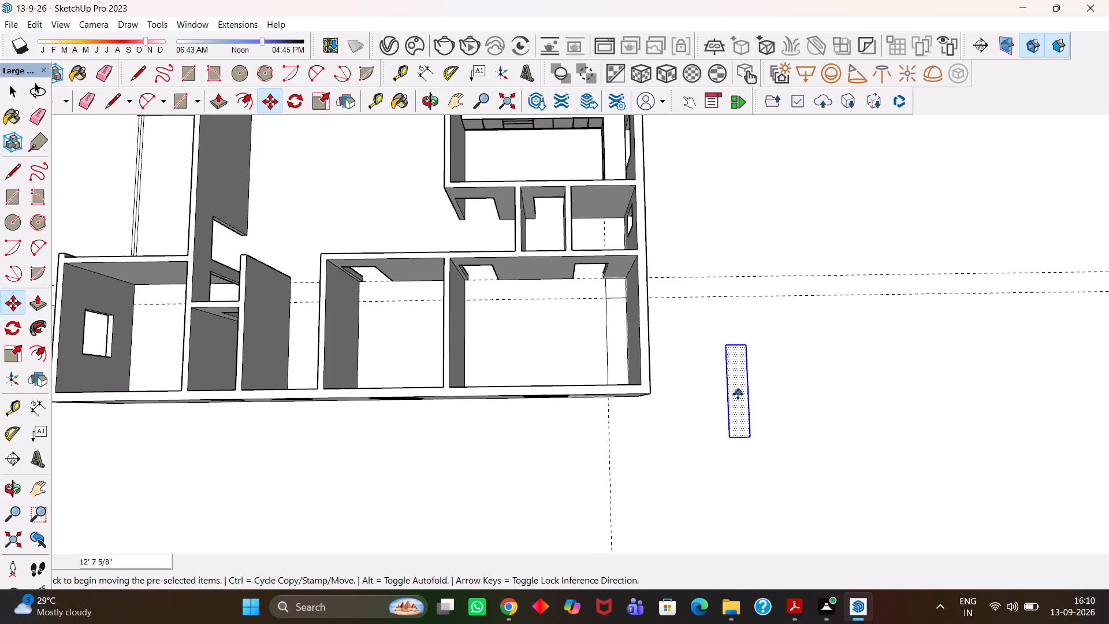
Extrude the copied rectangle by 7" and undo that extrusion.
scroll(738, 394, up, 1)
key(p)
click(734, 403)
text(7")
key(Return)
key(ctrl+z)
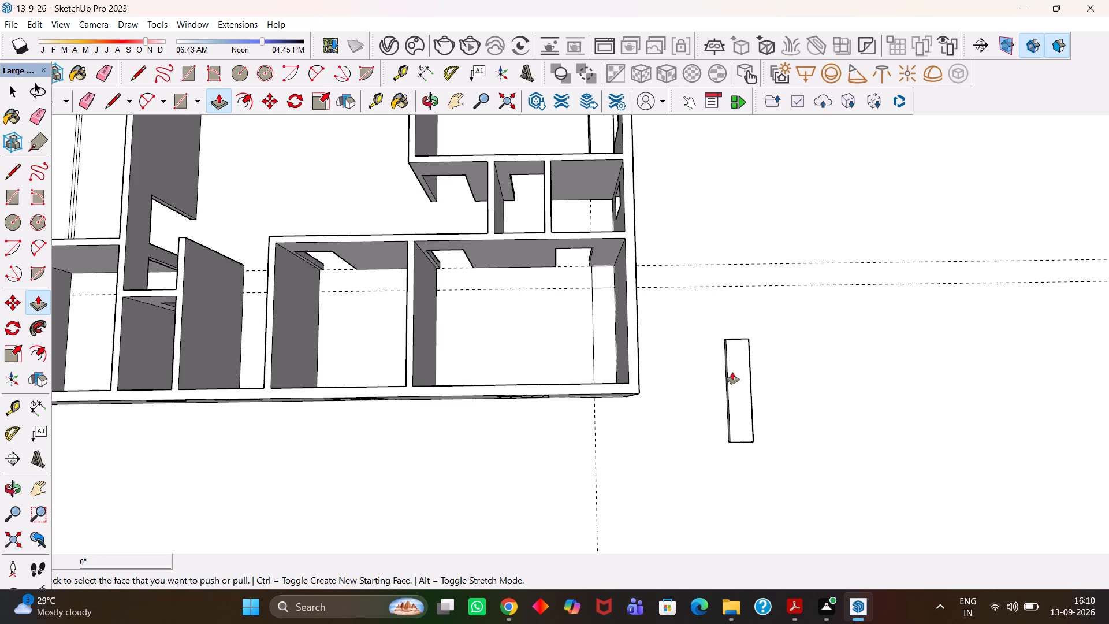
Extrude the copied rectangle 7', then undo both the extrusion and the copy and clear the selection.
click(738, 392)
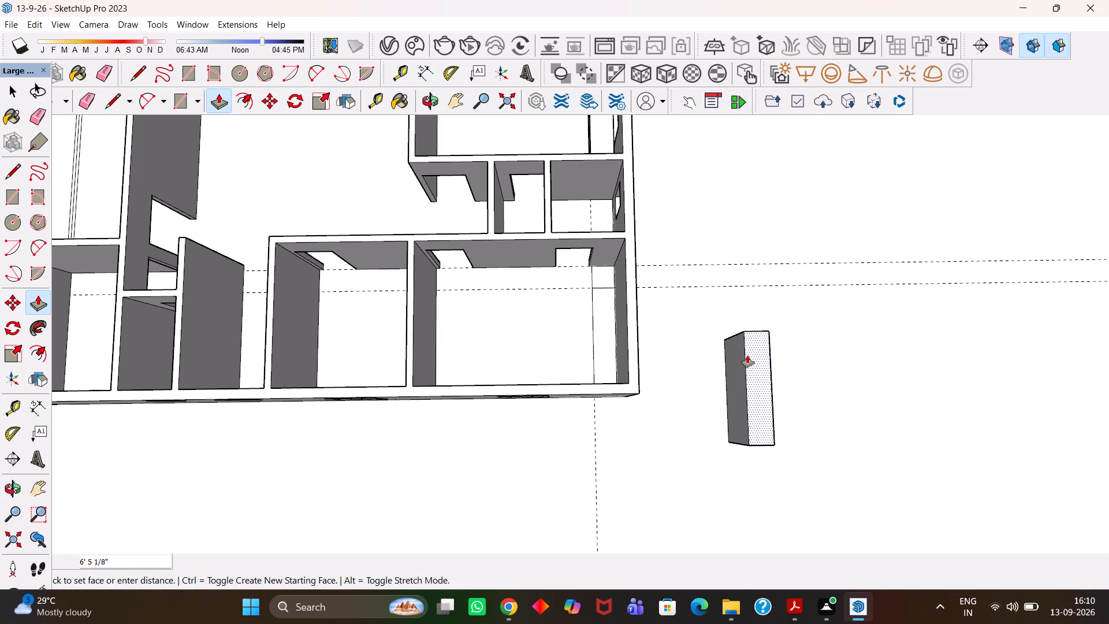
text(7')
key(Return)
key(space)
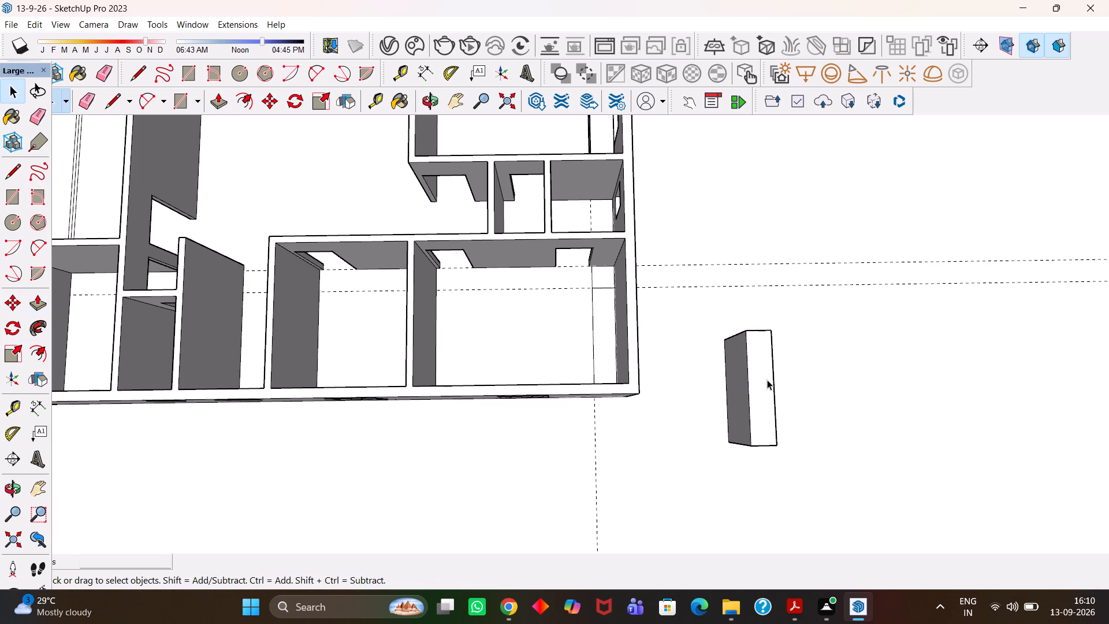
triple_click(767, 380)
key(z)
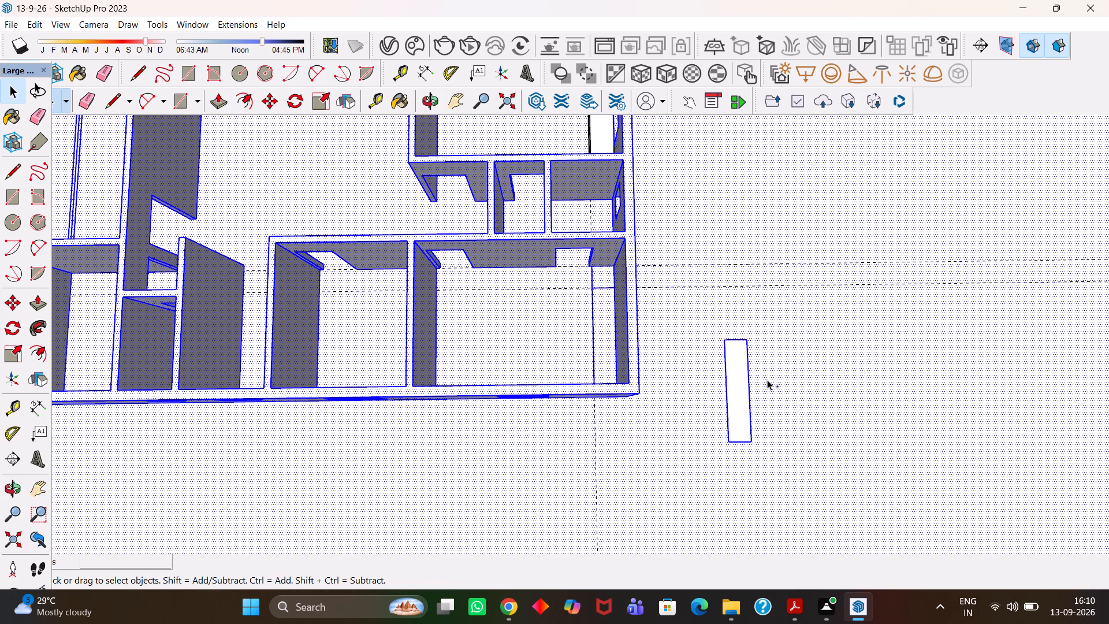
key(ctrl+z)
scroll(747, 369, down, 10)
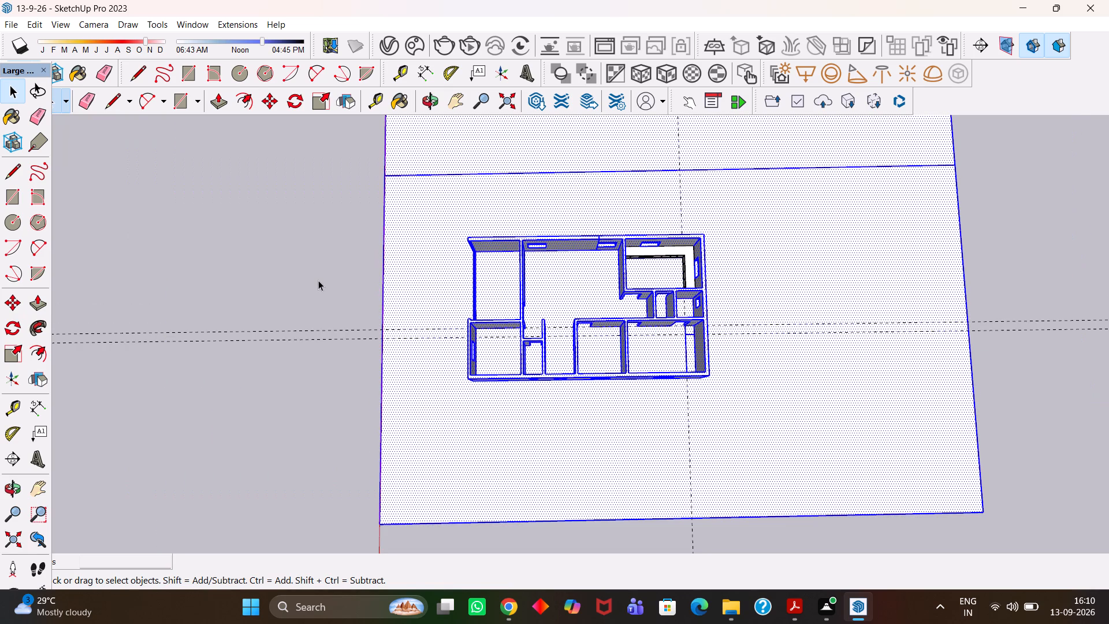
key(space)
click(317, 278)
Copy the 9' by 2' floor rectangle to the empty space beyond the ground plane, on the far side of the house.
scroll(684, 348, up, 6)
click(693, 351)
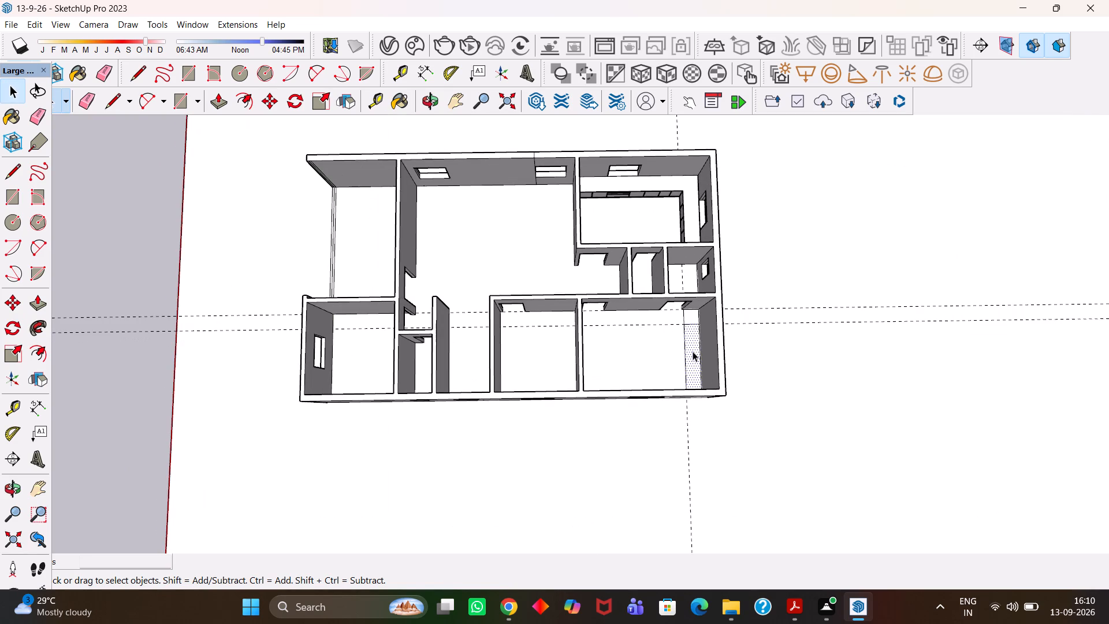
scroll(693, 351, down, 3)
key(m)
click(693, 351)
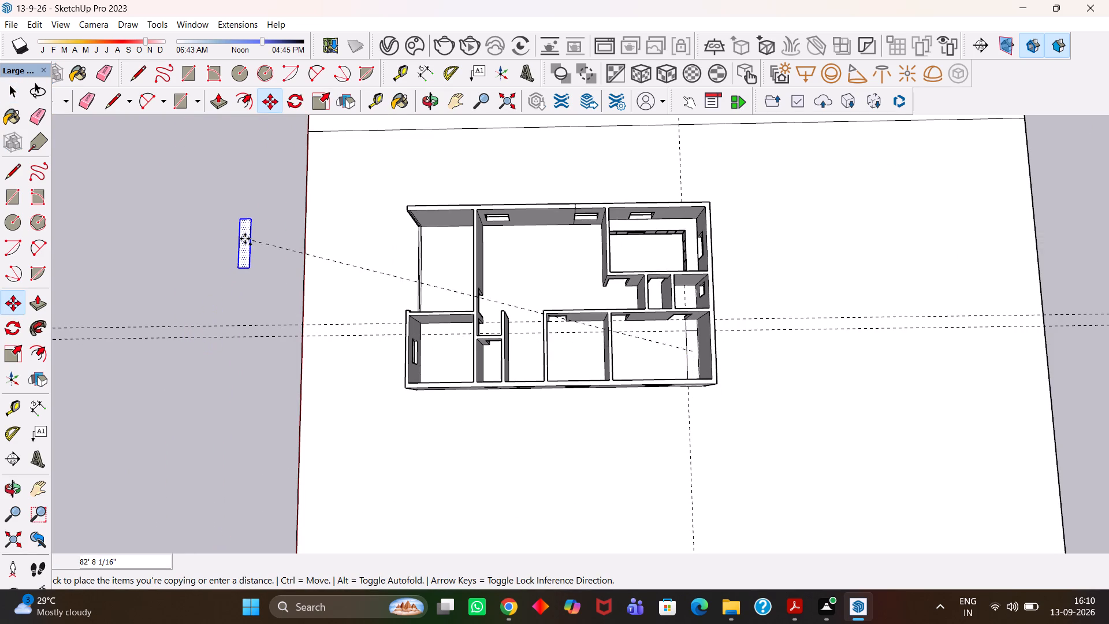
click(245, 239)
Extrude the copied 9' by 2' rectangle 7' into a block.
scroll(245, 238, up, 3)
key(h)
drag(277, 282, 326, 321)
scroll(295, 305, up, 2)
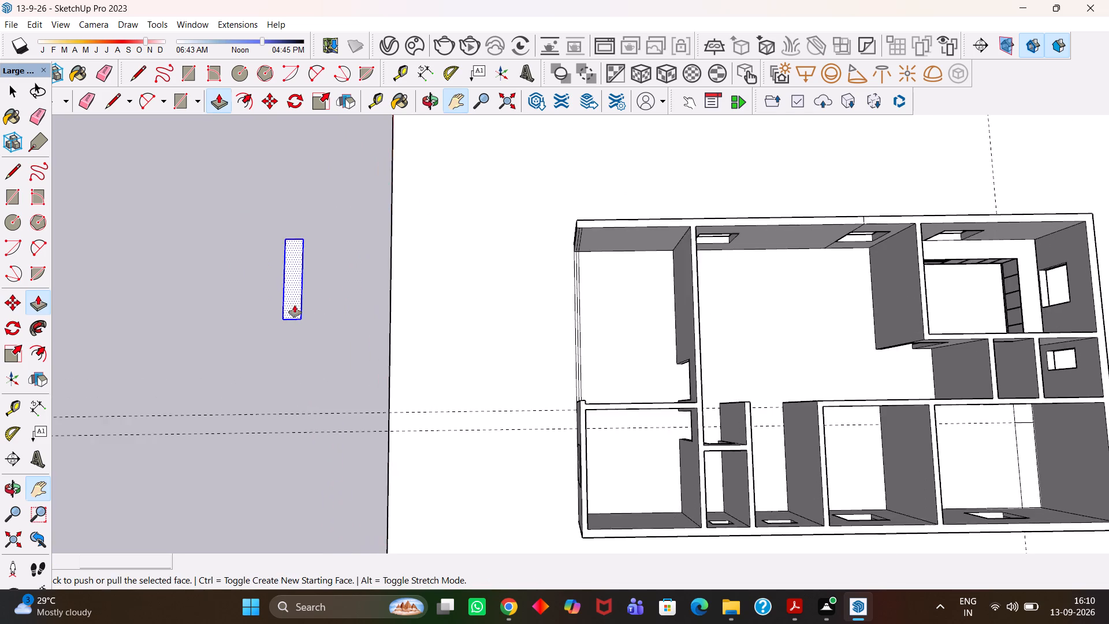
key(p)
scroll(295, 305, up, 1)
click(289, 302)
text(7')
key(Return)
Make the whole 7' block a group.
key(h)
scroll(276, 263, down, 3)
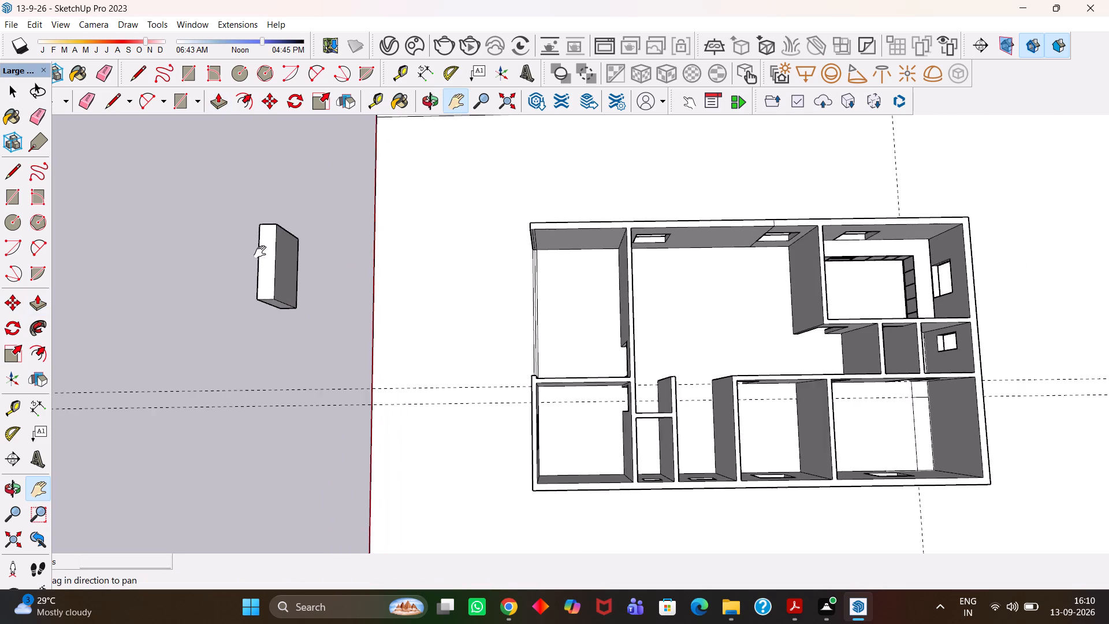
scroll(259, 251, down, 3)
drag(267, 252, 429, 387)
scroll(435, 395, up, 6)
middle_drag(441, 443, 371, 362)
scroll(376, 422, up, 1)
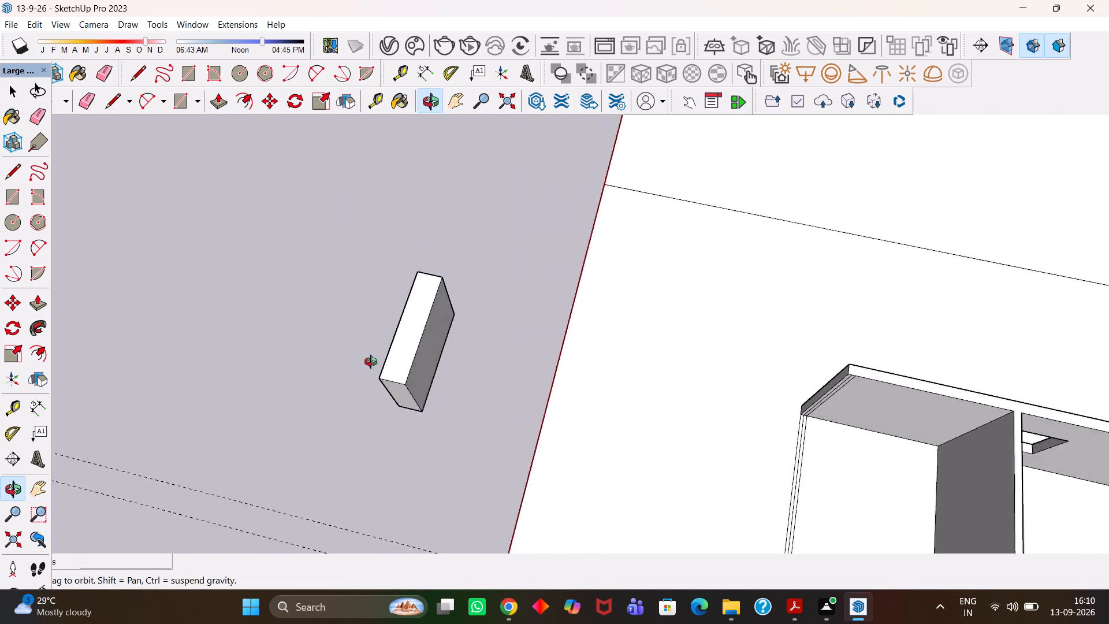
scroll(371, 362, up, 1)
middle_drag(371, 362, 418, 347)
middle_drag(417, 416, 423, 410)
scroll(408, 410, up, 3)
key(h)
drag(412, 410, 487, 382)
middle_click(482, 407)
scroll(481, 407, up, 2)
key(space)
triple_click(489, 381)
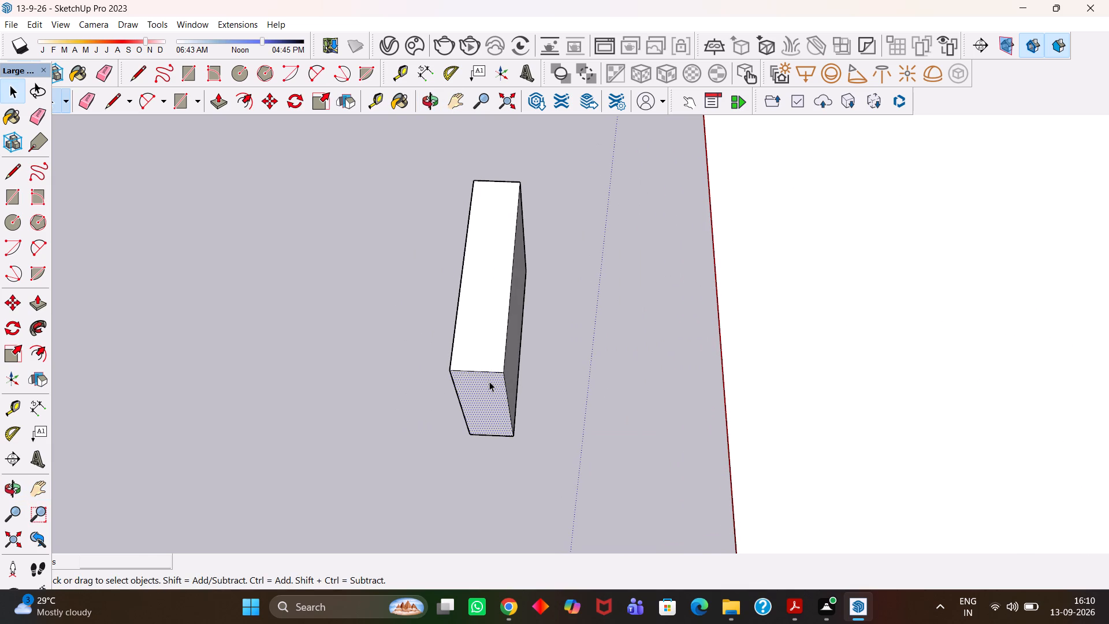
click(489, 381)
right_click(489, 381)
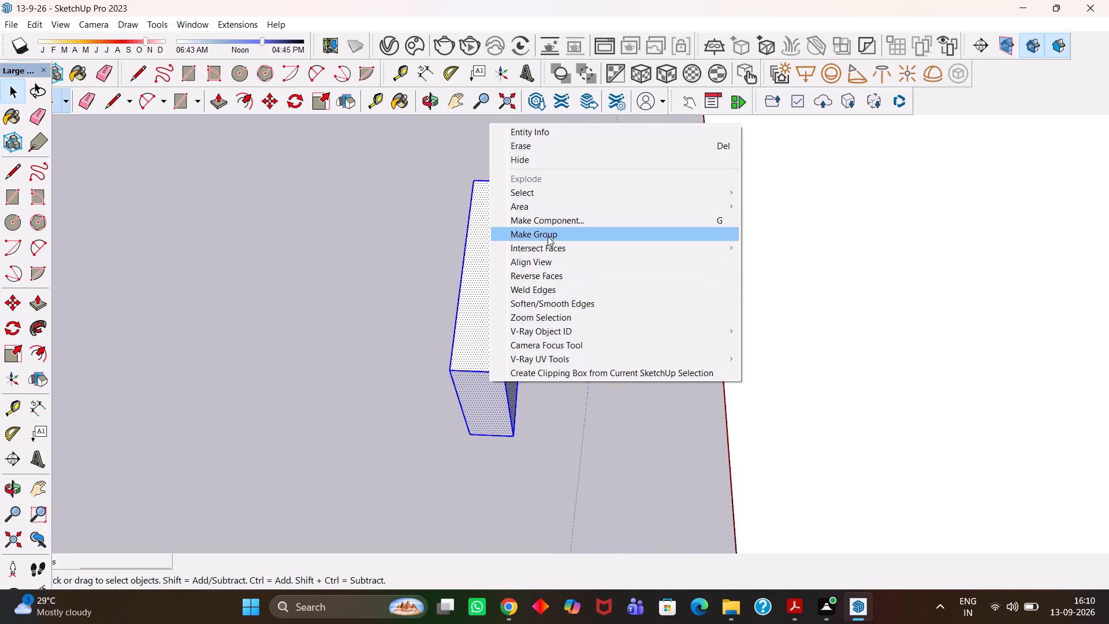
click(548, 236)
Place a guide 4" above the bottom edge of the block's long front face.
middle_drag(472, 417, 685, 350)
scroll(448, 405, up, 1)
middle_drag(463, 409, 572, 422)
scroll(572, 422, up, 2)
key(h)
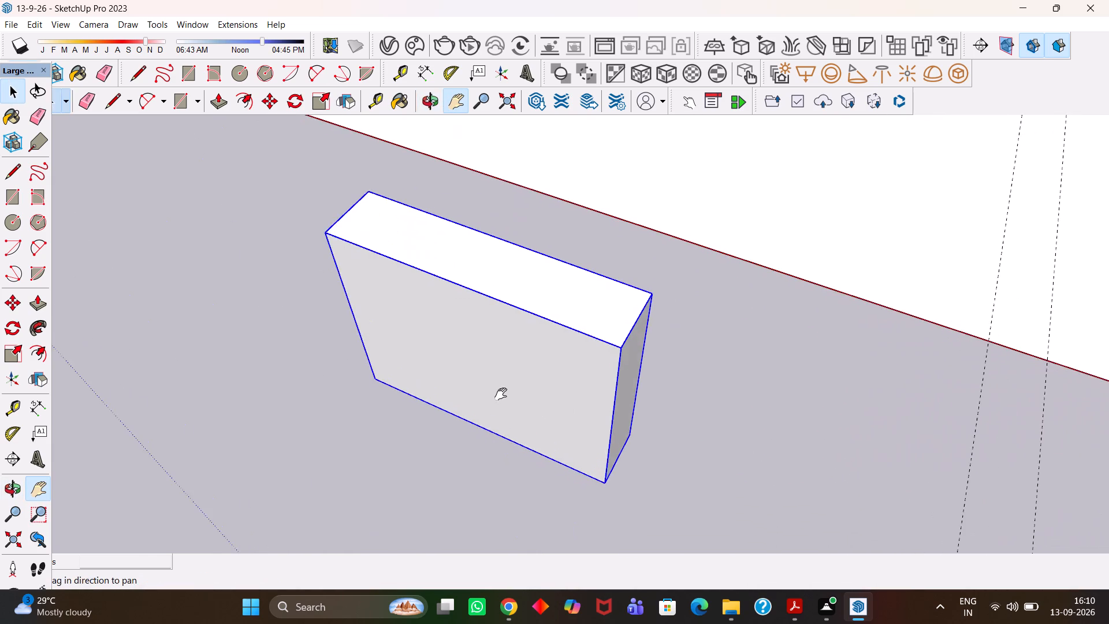
middle_drag(511, 398, 532, 408)
scroll(532, 408, up, 1)
key(t)
click(514, 444)
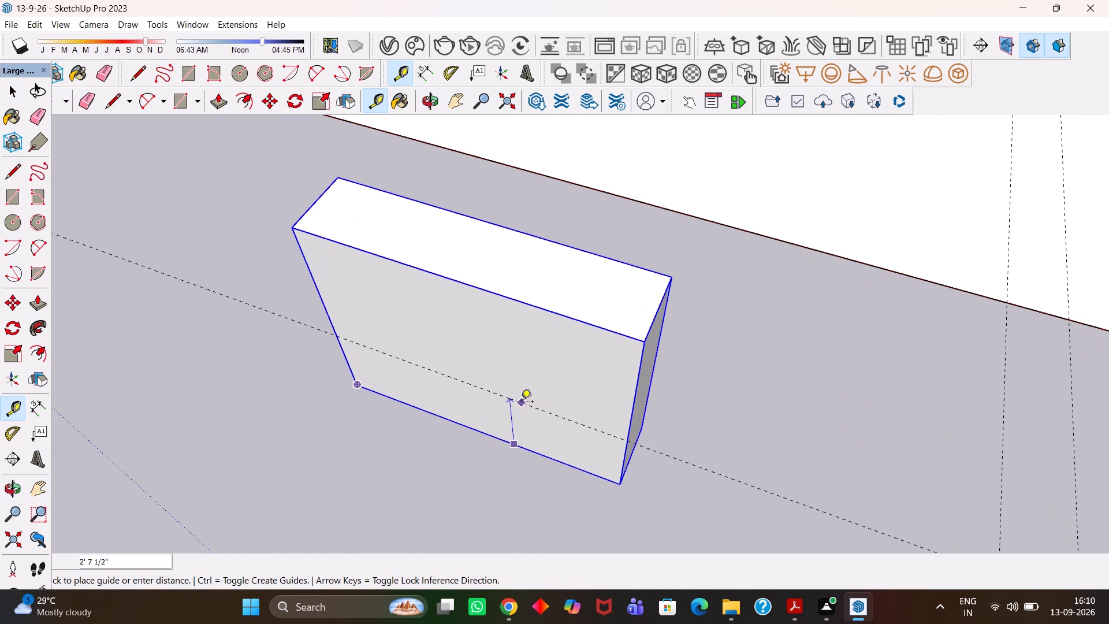
text(4")
key(Return)
key(space)
Inside the block's group, copy the front face's bottom edge 4" up onto the guide, and leave the group.
scroll(522, 403, up, 4)
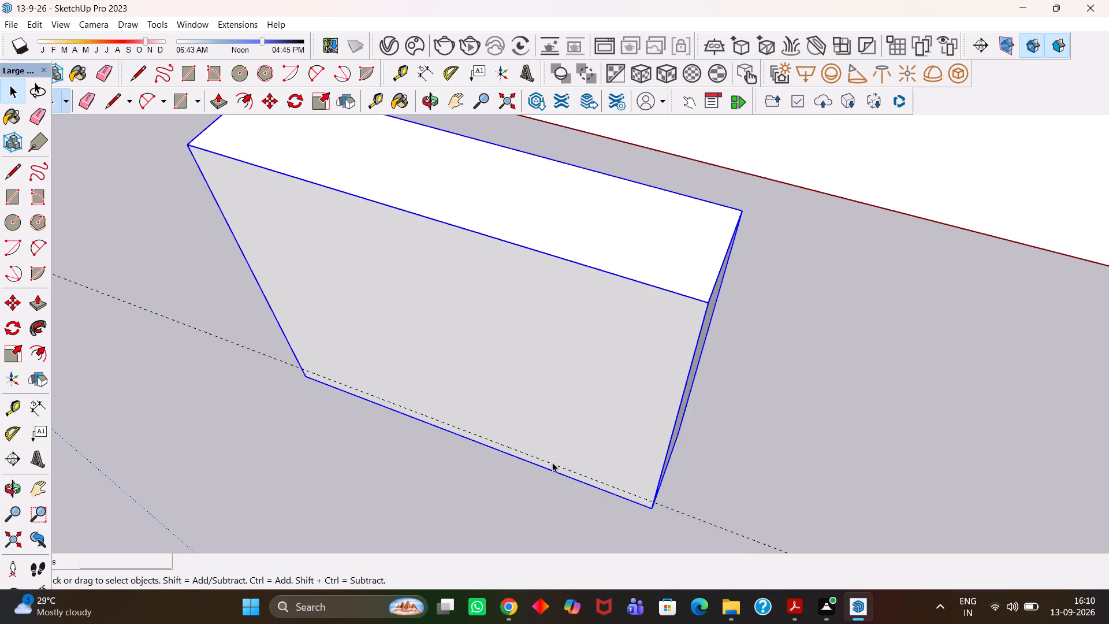
scroll(552, 462, up, 2)
middle_drag(563, 469, 530, 421)
scroll(530, 421, up, 1)
key(h)
drag(546, 436, 579, 351)
key(space)
click(612, 426)
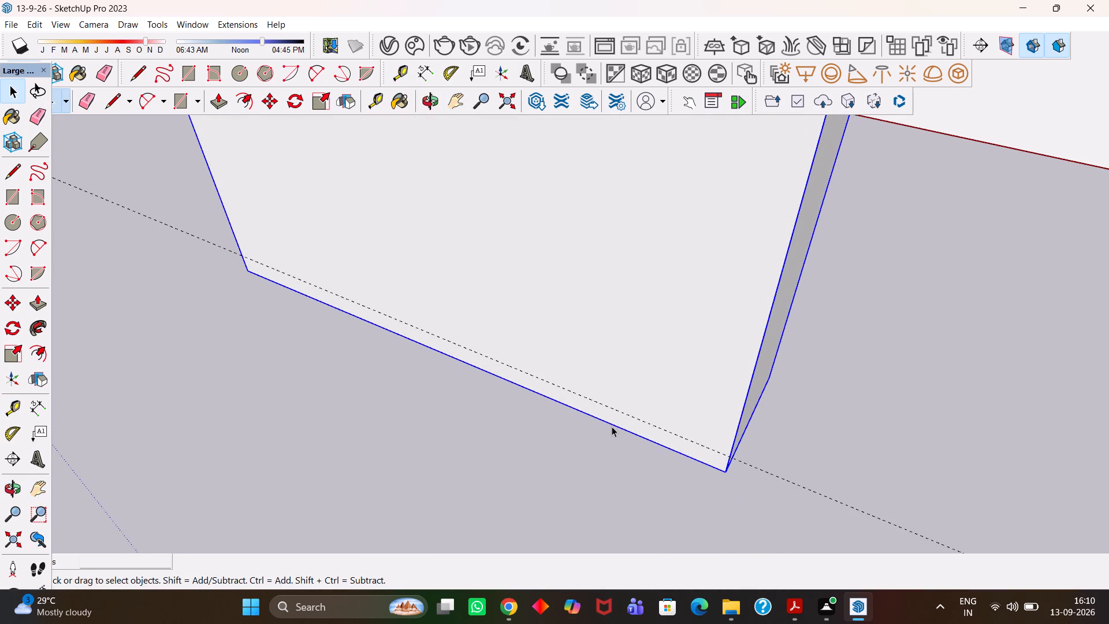
double_click(624, 425)
click(623, 429)
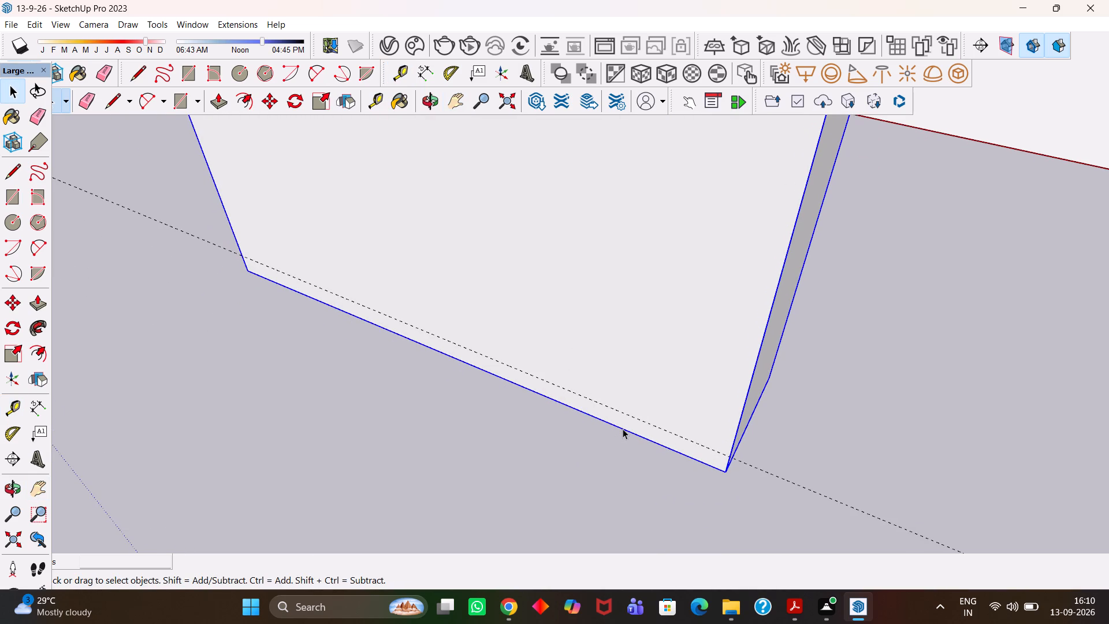
double_click(623, 429)
click(623, 430)
key(m)
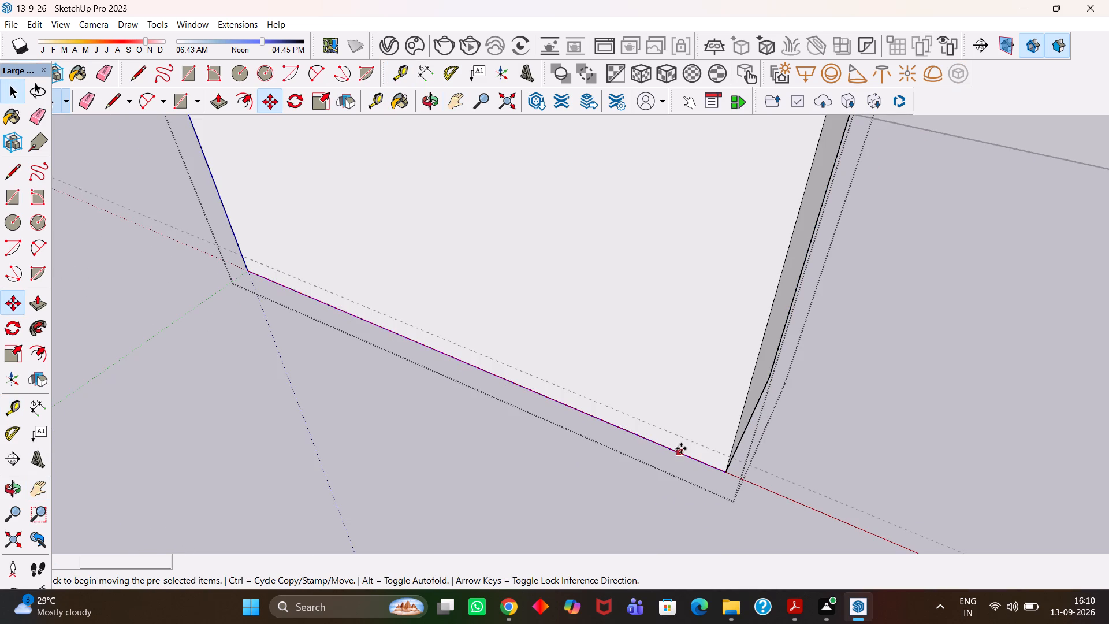
click(727, 476)
click(727, 456)
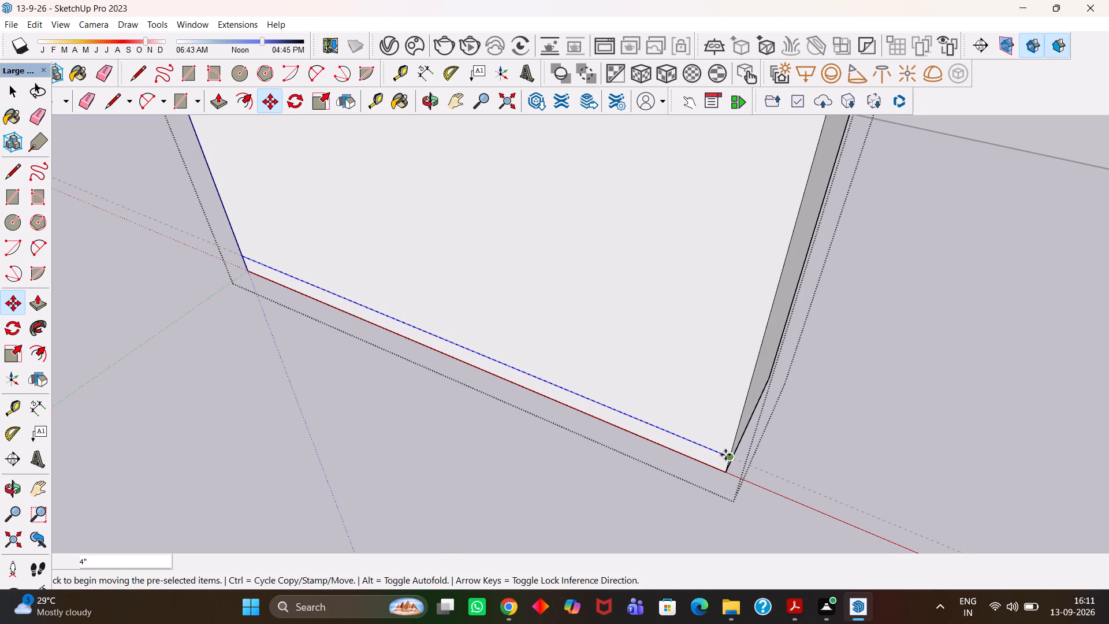
key(h)
scroll(725, 455, down, 9)
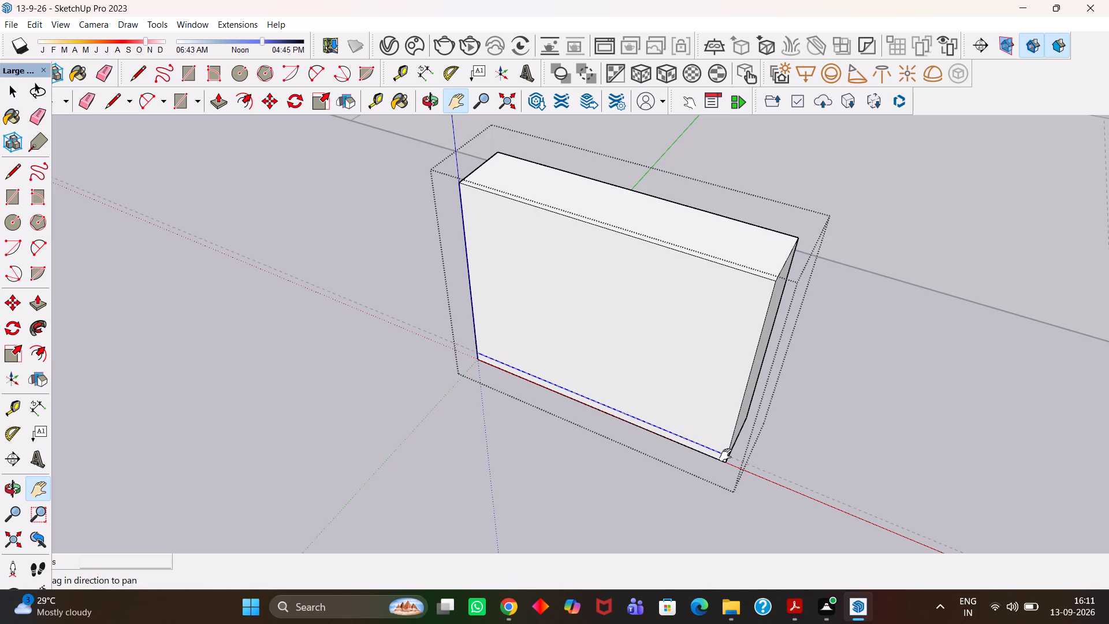
scroll(725, 455, up, 5)
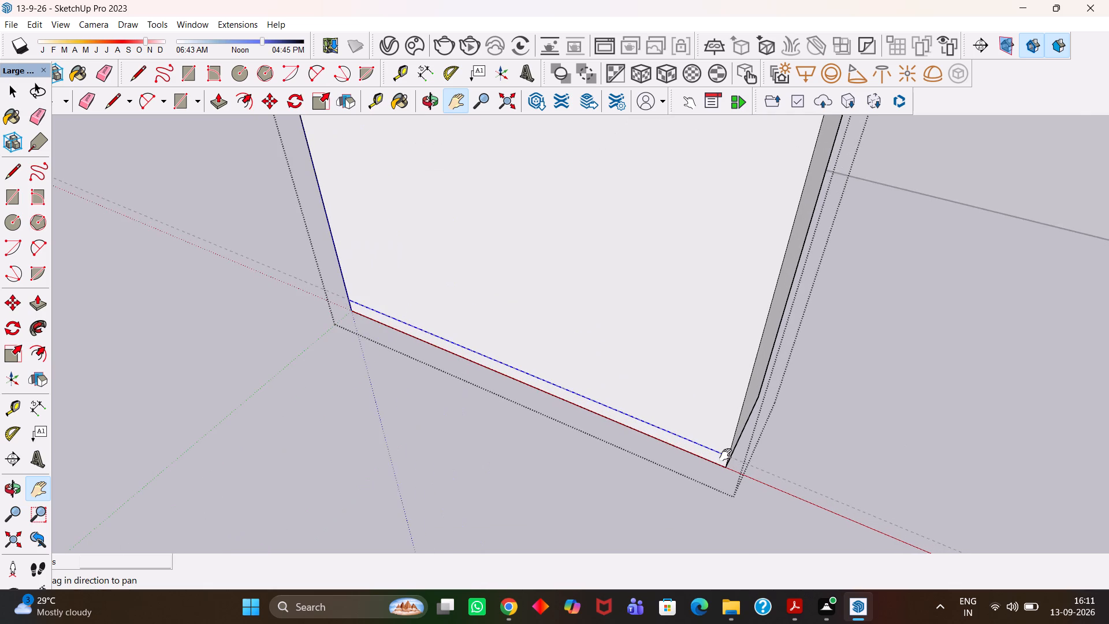
scroll(725, 455, down, 13)
key(space)
click(819, 458)
Open the block's group and copy its top face to the empty space beside the block.
click(717, 336)
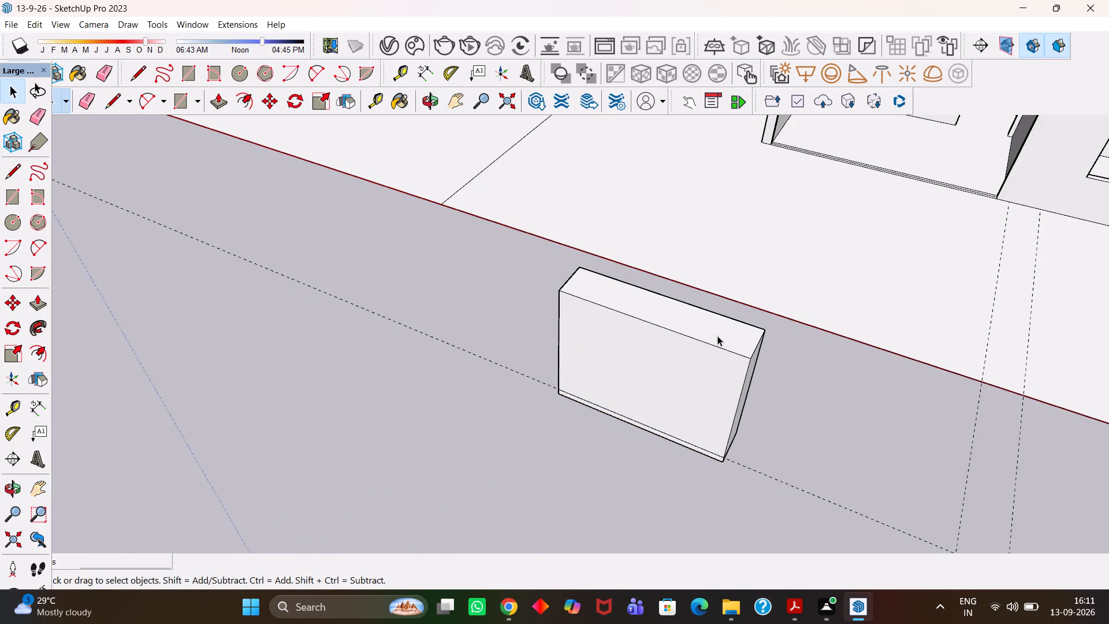
scroll(717, 336, down, 2)
double_click(717, 336)
click(716, 332)
scroll(716, 332, down, 3)
key(m)
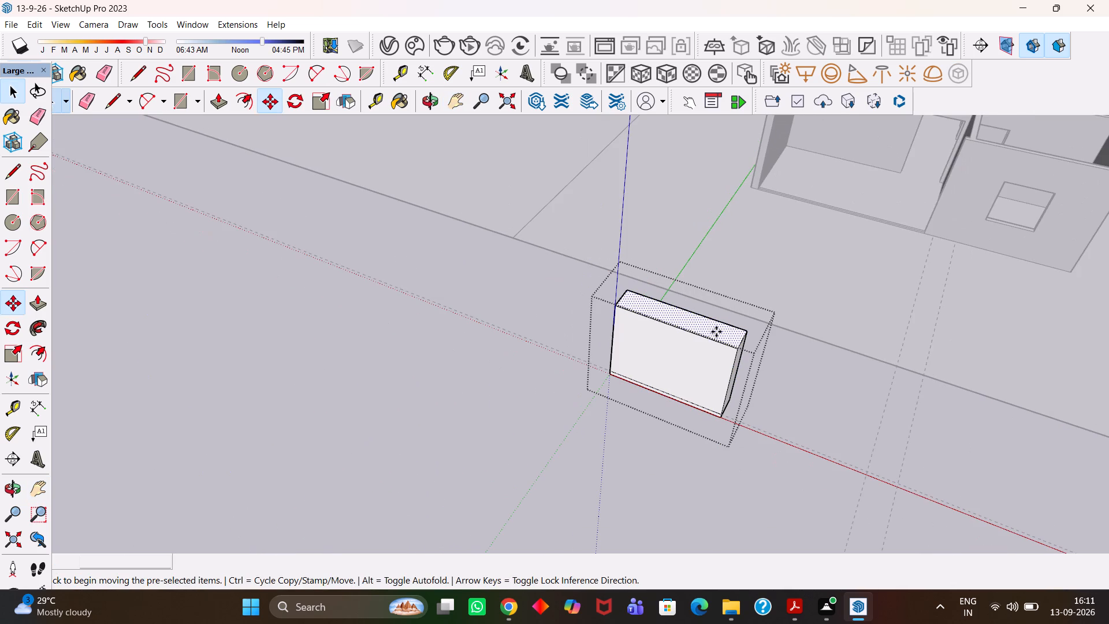
click(716, 332)
click(550, 303)
Extrude the copied top face 3' into a second block and leave the group.
scroll(550, 303, up, 1)
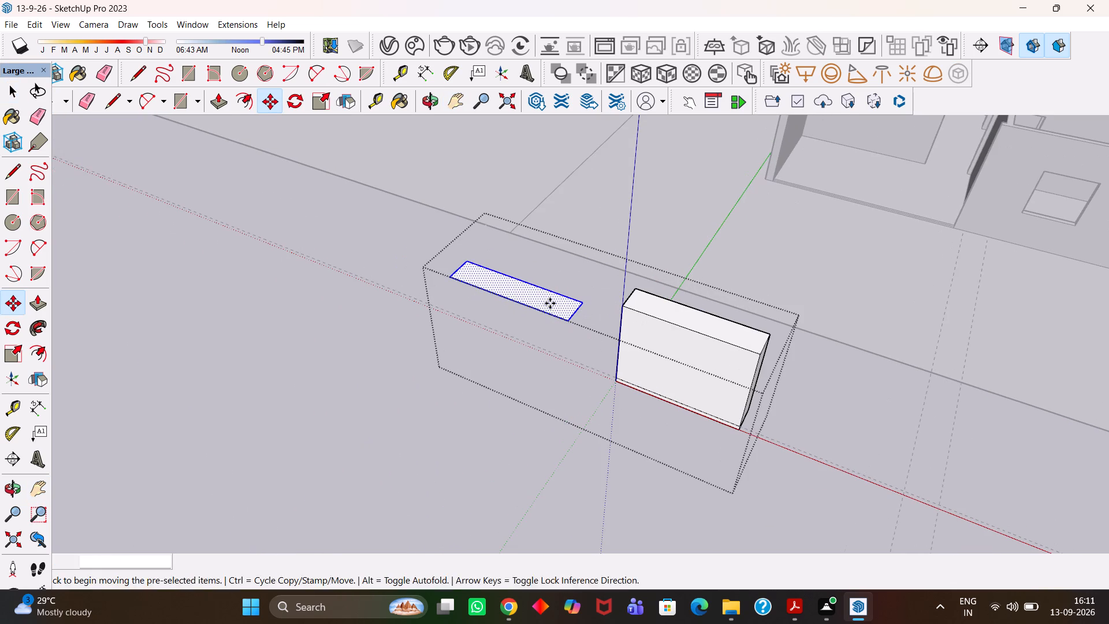
key(p)
click(550, 303)
text(3')
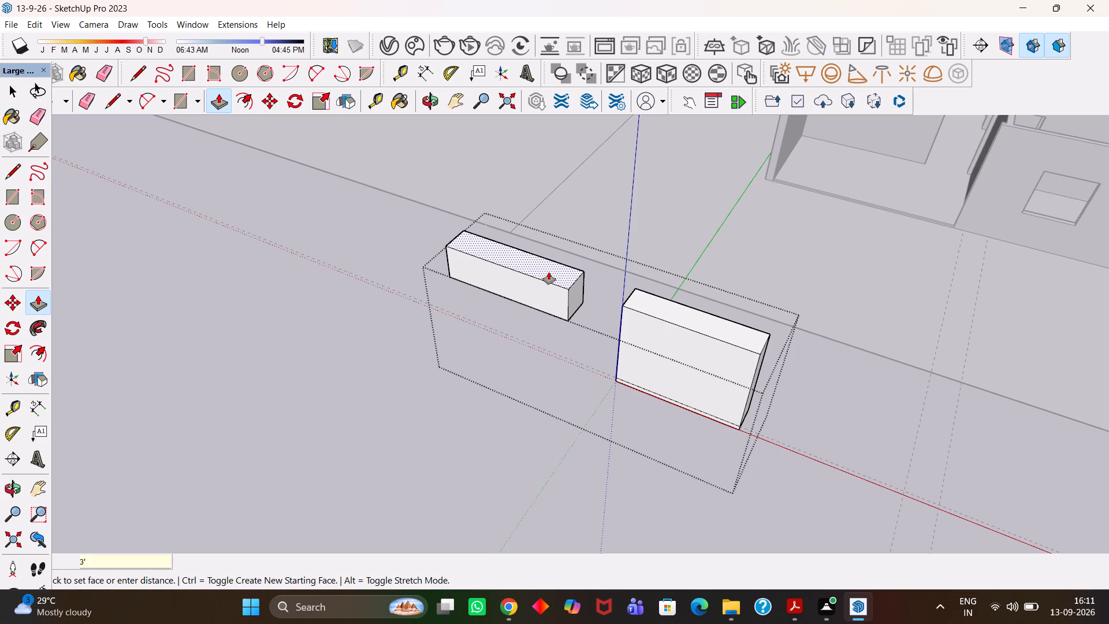
key(Return)
key(space)
click(807, 388)
scroll(717, 389, up, 2)
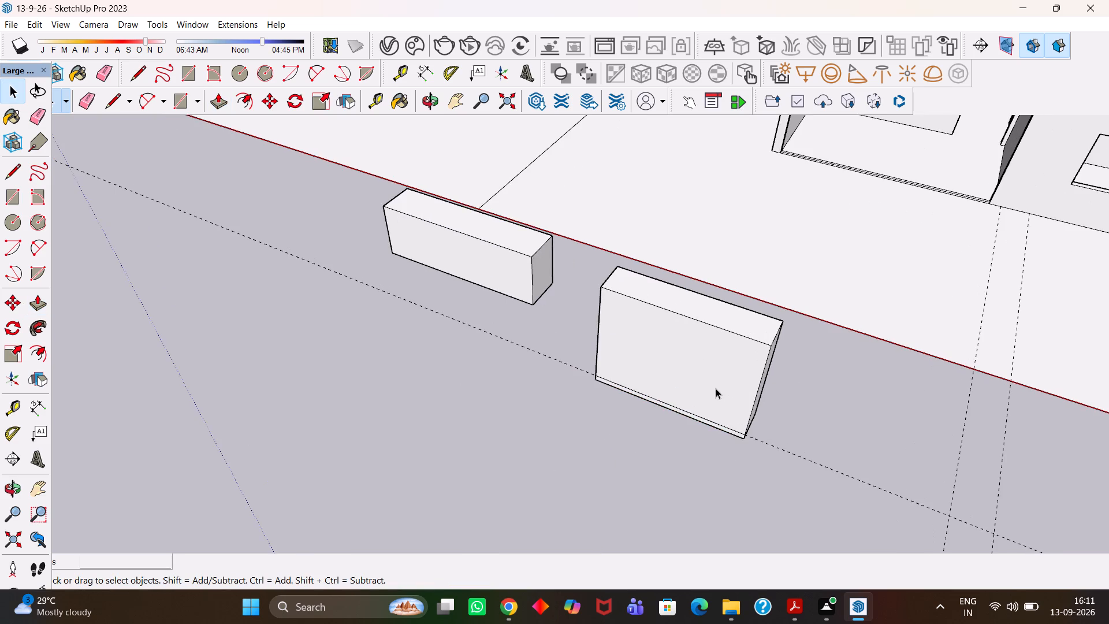
Open the taller block's group and offset the front face above the base strip inward by 18 mm.
click(716, 388)
scroll(646, 368, up, 4)
triple_click(646, 368)
middle_drag(657, 374, 728, 379)
scroll(728, 379, up, 1)
key(h)
drag(725, 370, 611, 467)
middle_drag(553, 447, 605, 429)
scroll(604, 430, up, 2)
key(space)
click(644, 403)
key(h)
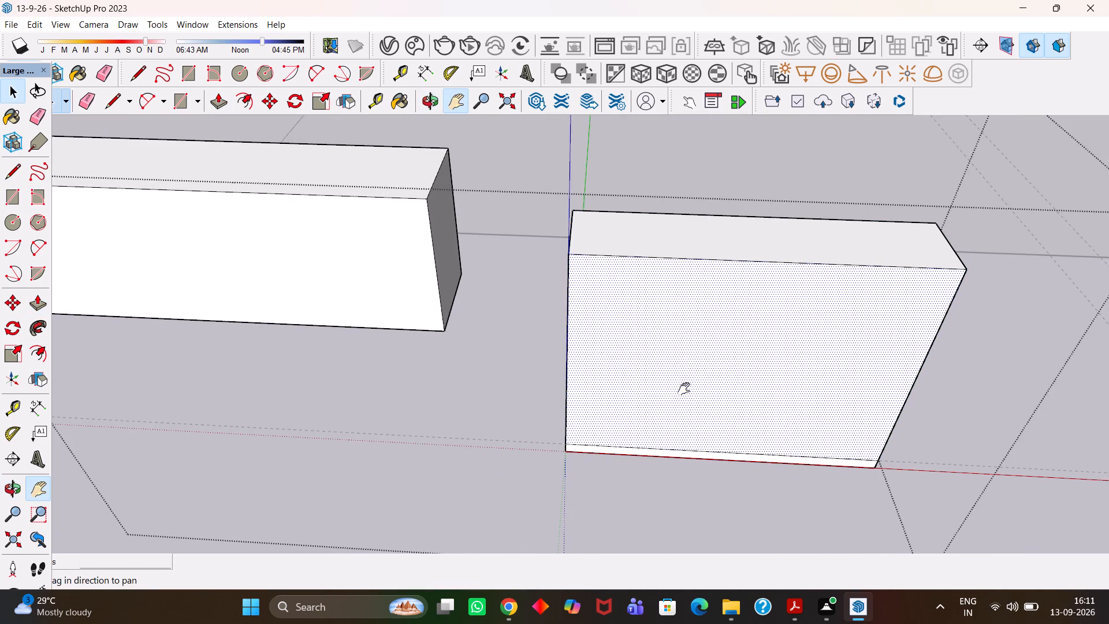
drag(684, 389, 558, 431)
middle_drag(504, 419, 513, 422)
key(f)
drag(509, 388, 460, 393)
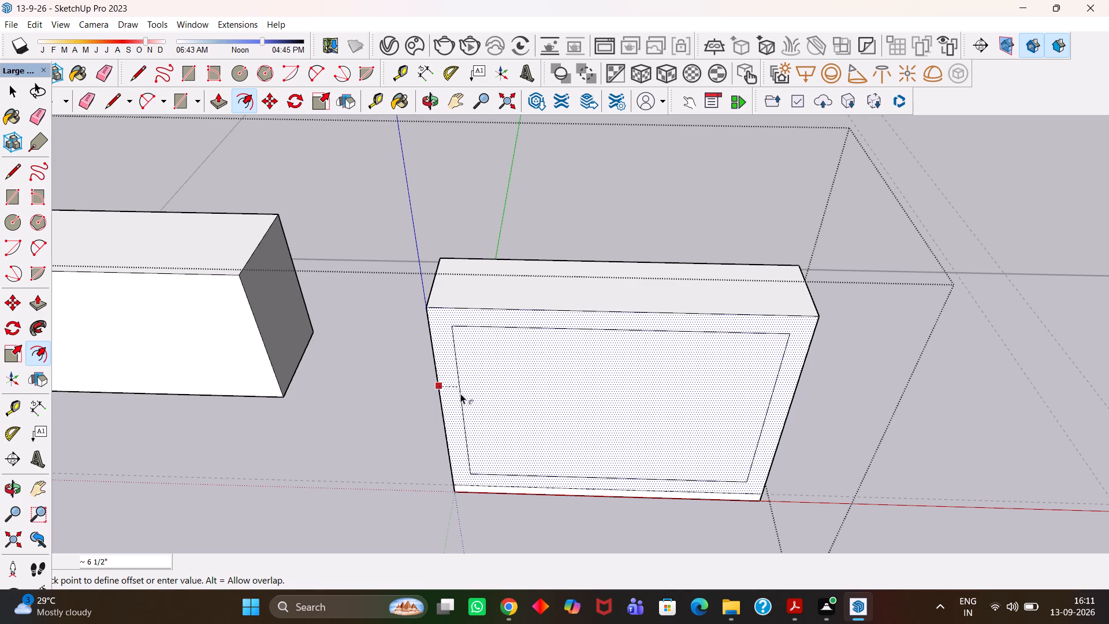
drag(460, 393, 463, 393)
key(1)
key(8)
text(mm)
key(Return)
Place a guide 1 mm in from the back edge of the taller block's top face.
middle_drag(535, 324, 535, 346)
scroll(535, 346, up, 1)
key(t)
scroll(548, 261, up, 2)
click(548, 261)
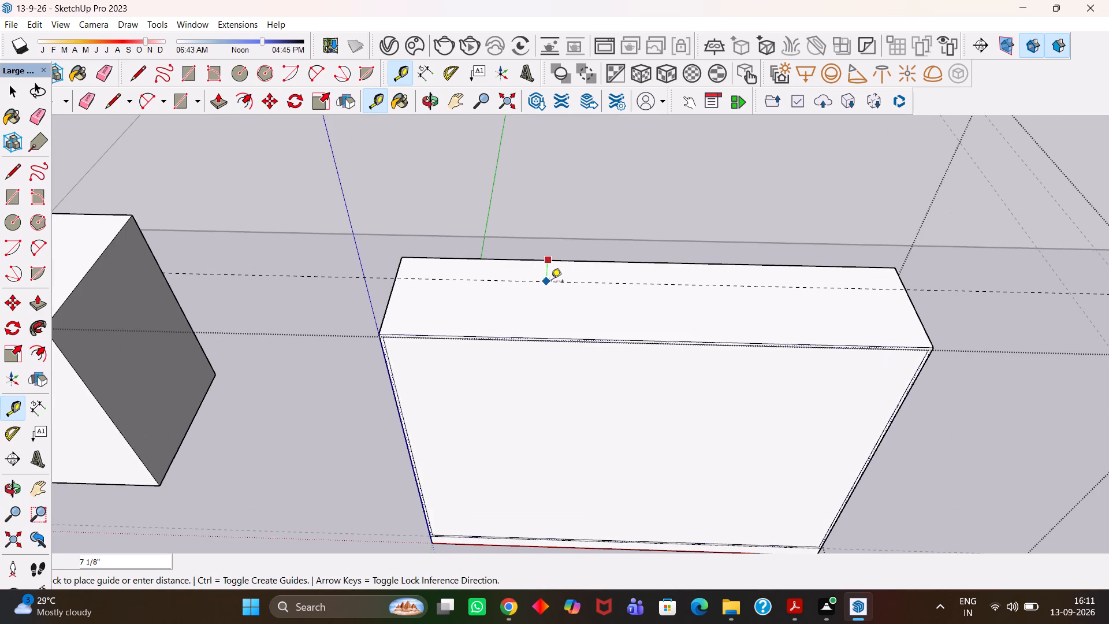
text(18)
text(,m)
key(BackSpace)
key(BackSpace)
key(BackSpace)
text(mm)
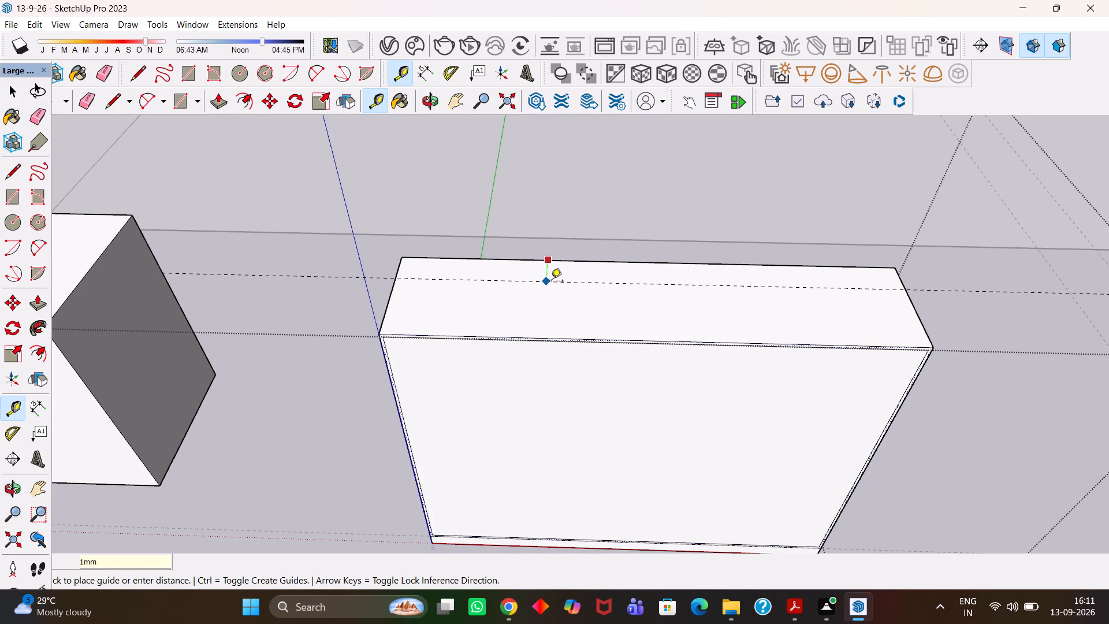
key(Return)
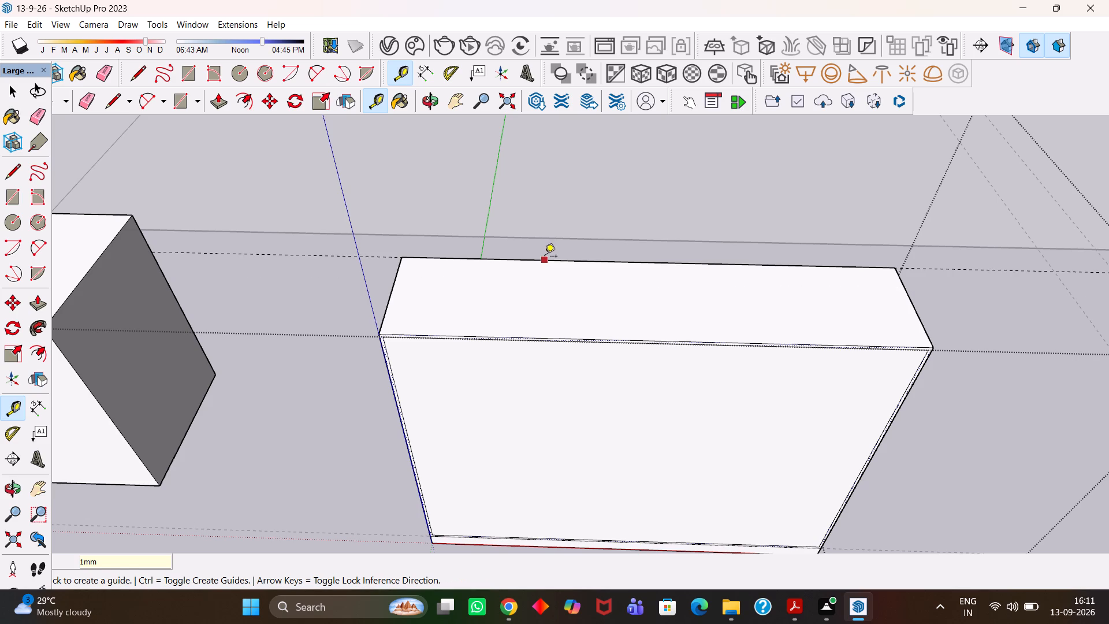
Place a guide 18 mm in from the back edge of the taller block's top face.
click(545, 257)
text(18mm)
key(Return)
Push the inset front face back to the 18 mm guide to hollow out the block.
key(space)
click(527, 399)
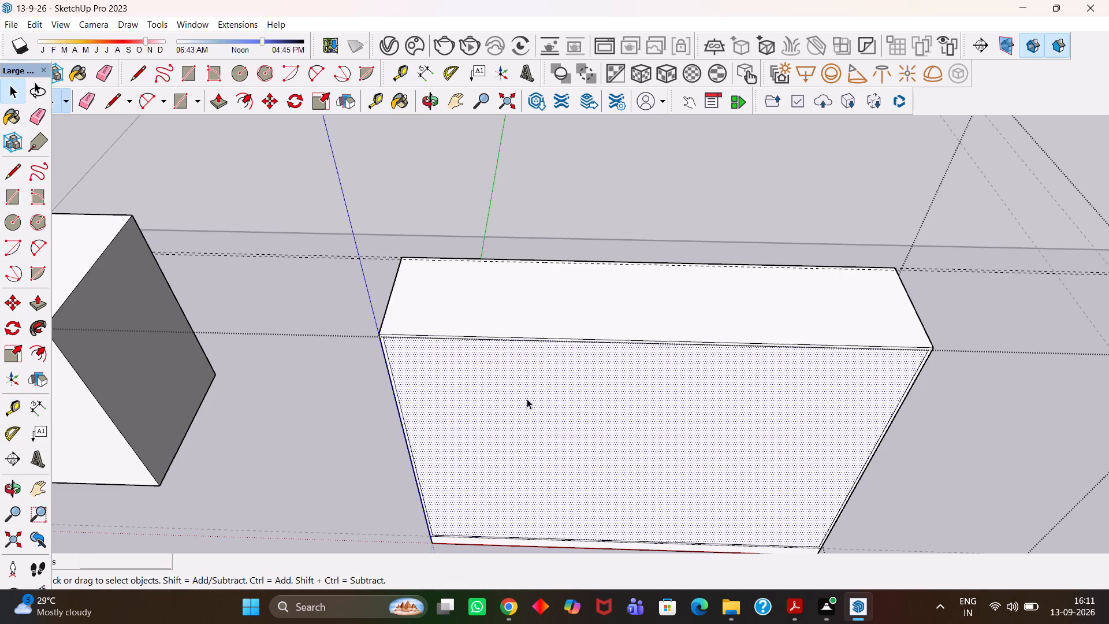
scroll(527, 399, down, 3)
key(p)
click(527, 399)
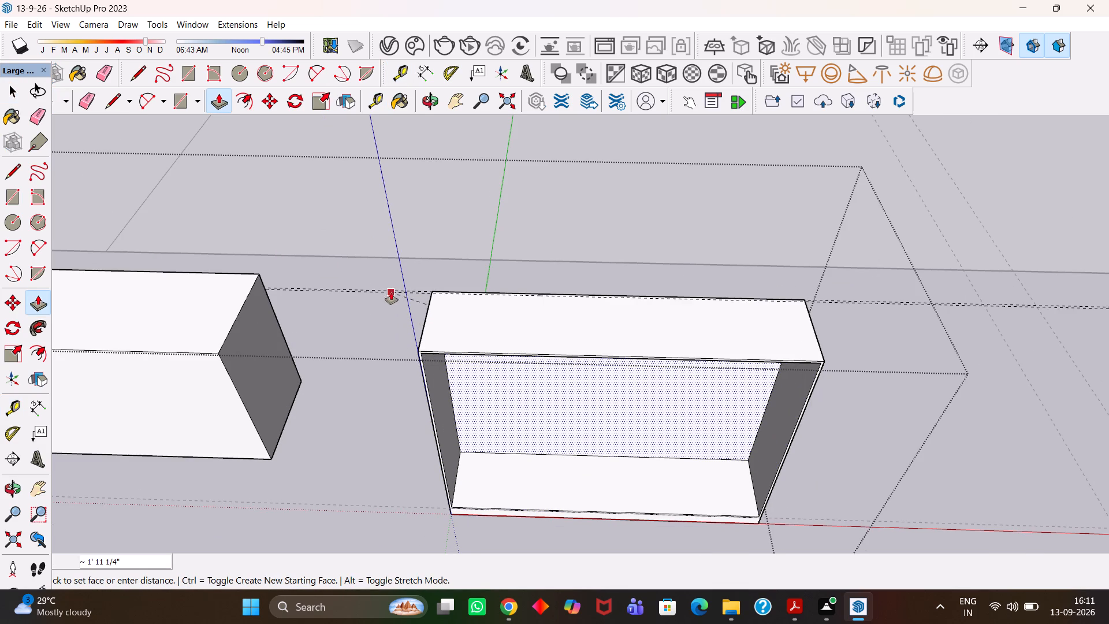
click(391, 292)
scroll(553, 344, down, 3)
Erase the guides along the back edge of the block's top face.
key(e)
drag(418, 306, 410, 302)
scroll(408, 333, down, 4)
scroll(597, 413, up, 7)
scroll(539, 439, down, 4)
scroll(512, 441, up, 3)
Place a guide on the hollow block's inner floor, 3" back from the floor's front edge.
key(space)
click(511, 426)
scroll(511, 426, up, 2)
key(h)
drag(456, 425, 501, 406)
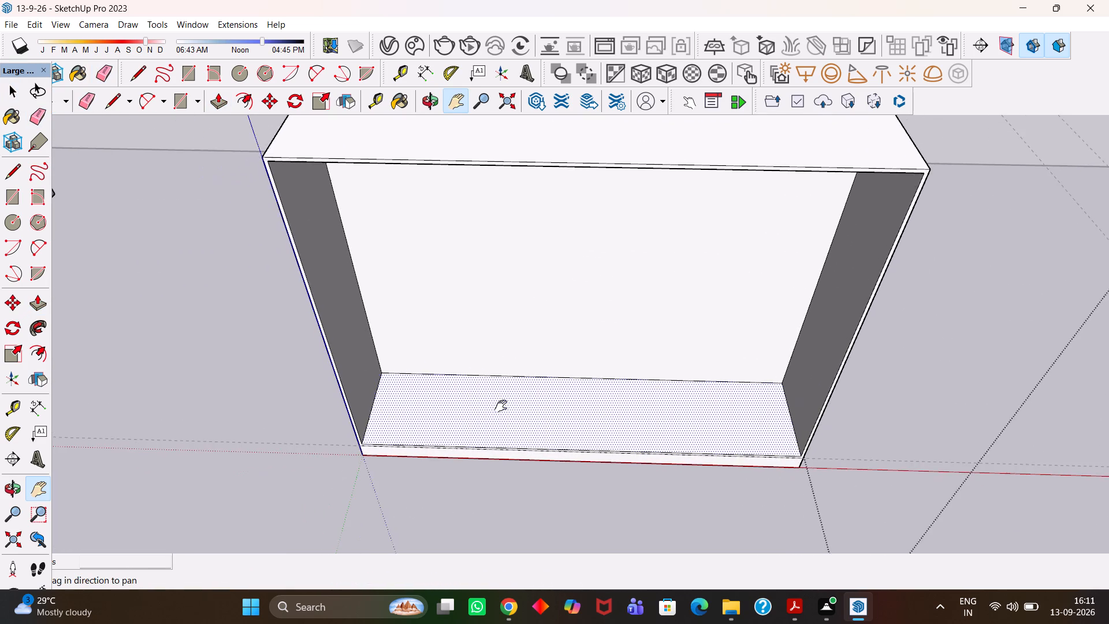
middle_drag(502, 429, 497, 451)
scroll(496, 445, up, 2)
middle_click(500, 451)
scroll(502, 452, up, 5)
key(t)
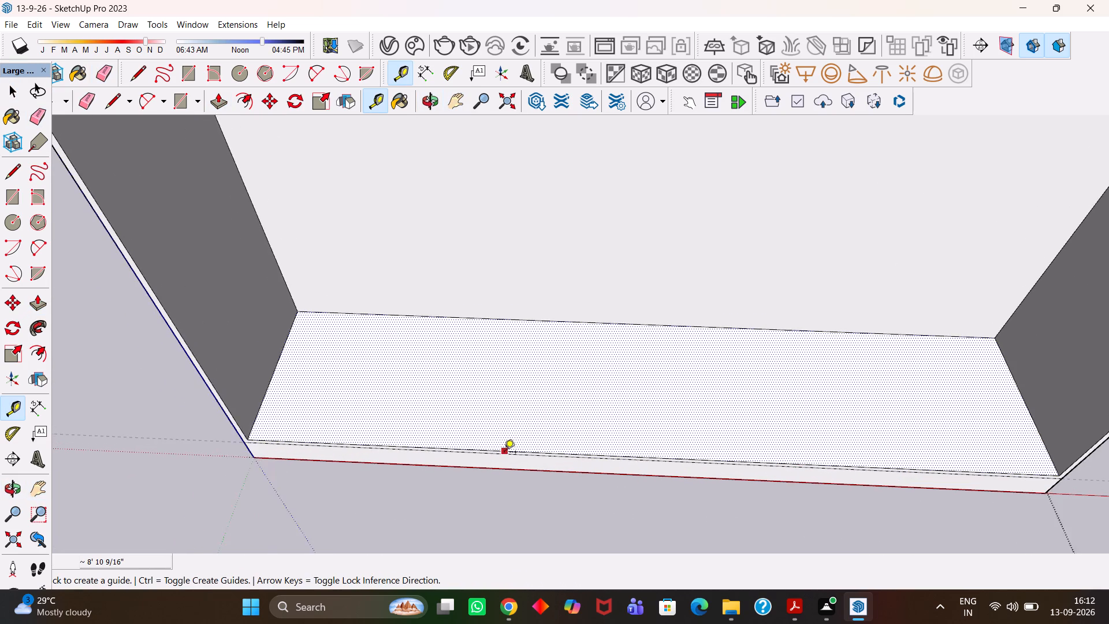
click(506, 452)
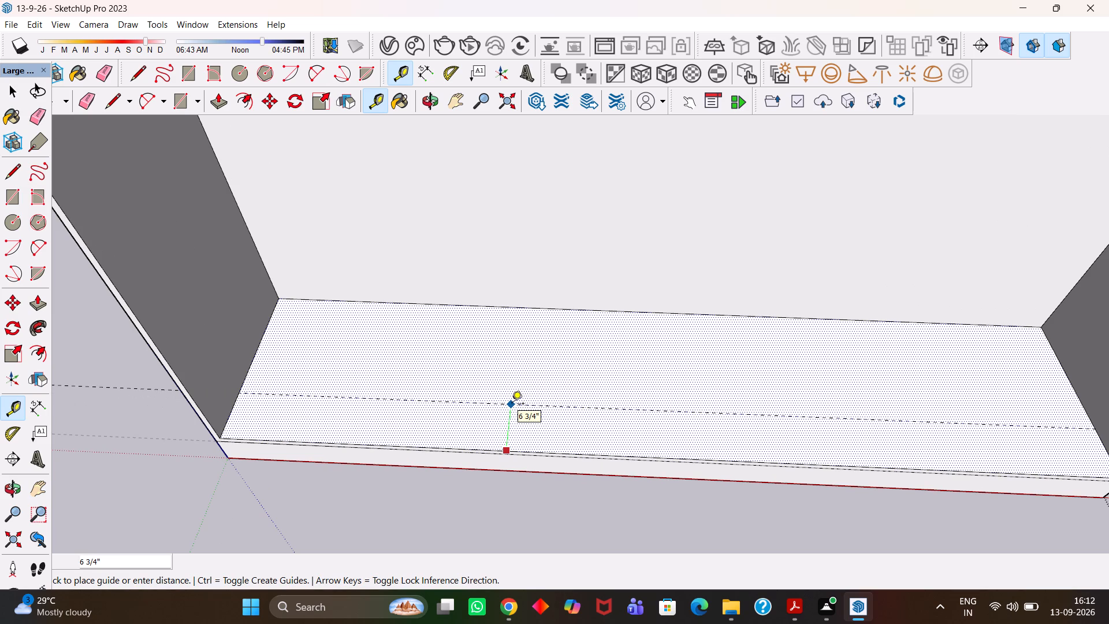
text(3")
key(Return)
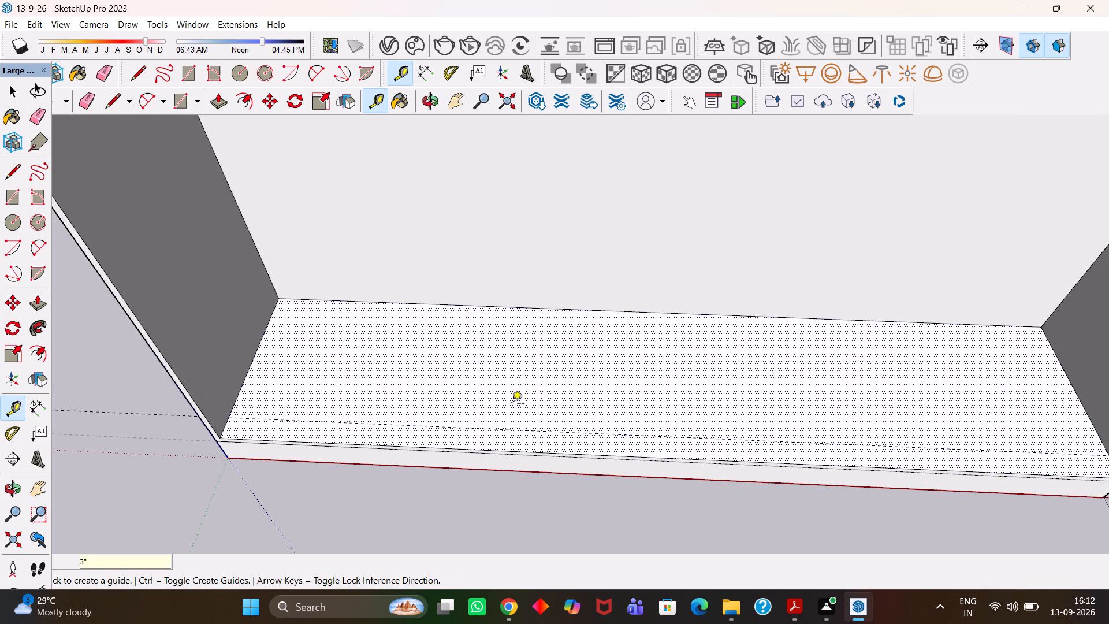
Place a second guide on the inner floor, 1.5" in front of the 3" guide.
scroll(512, 404, up, 2)
click(513, 433)
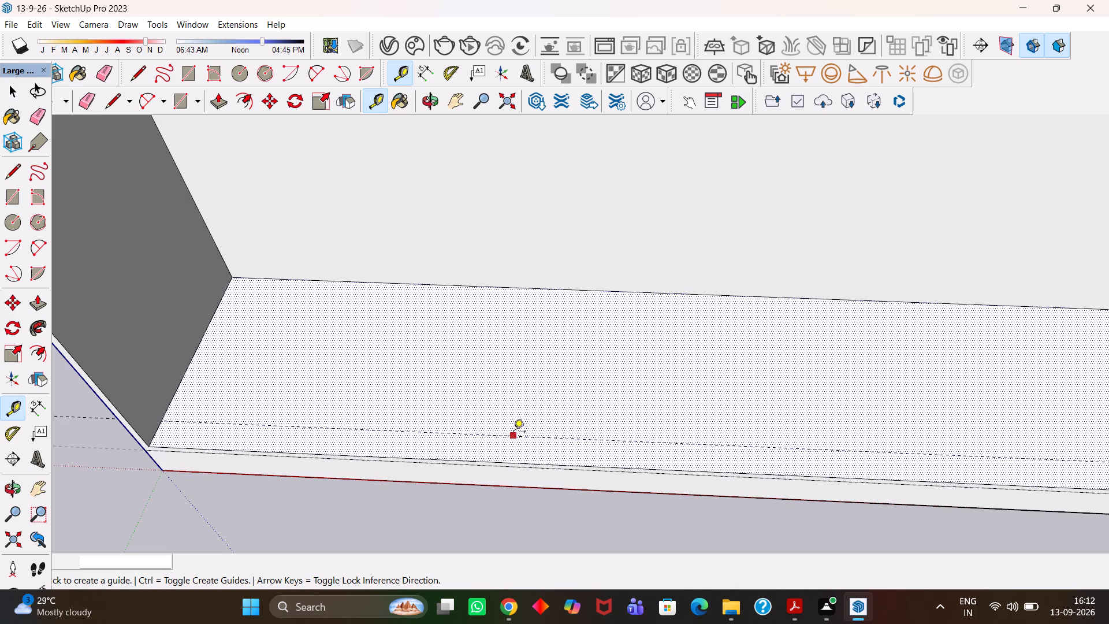
scroll(525, 455, up, 2)
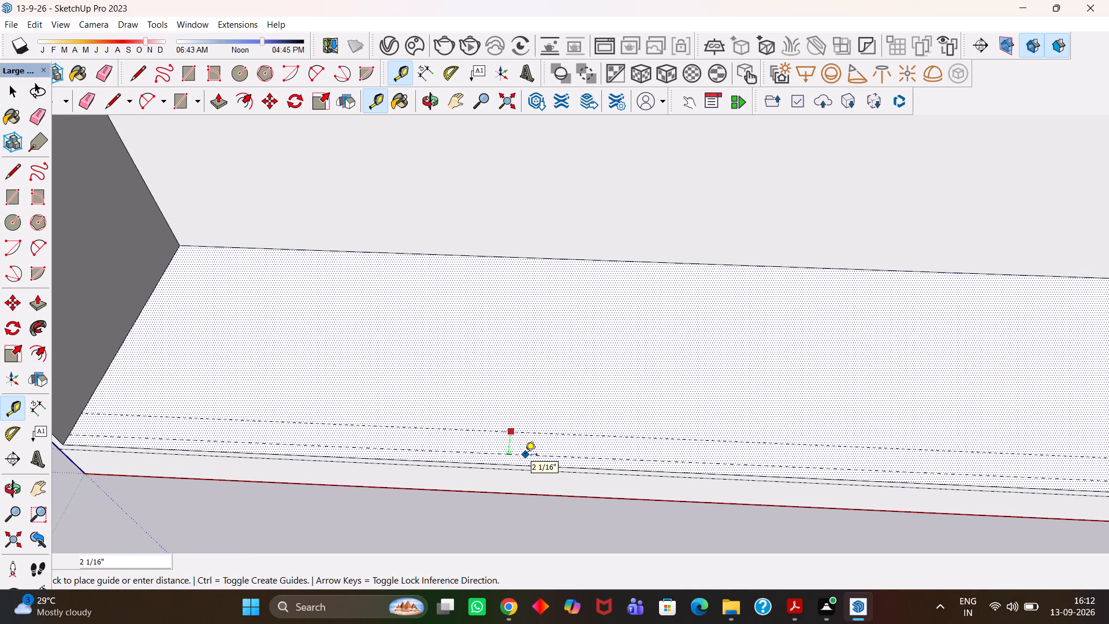
text(1.5")
key(Return)
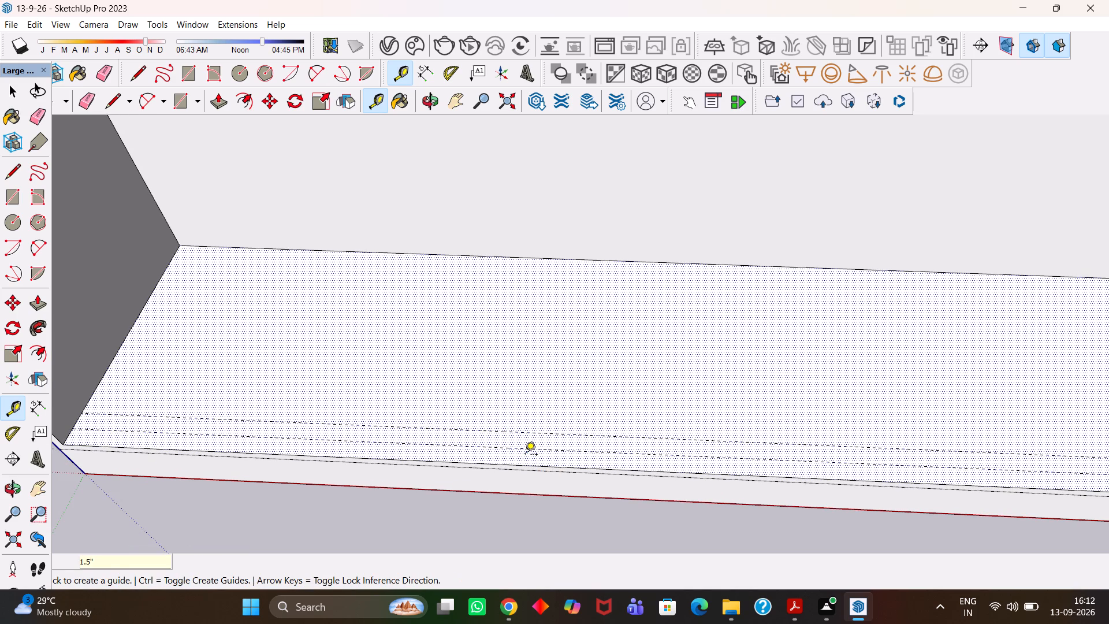
Draw a 1 1/2" deep rectangle between the two floor guides, spanning the full inner width from side wall to side wall.
key(h)
key(r)
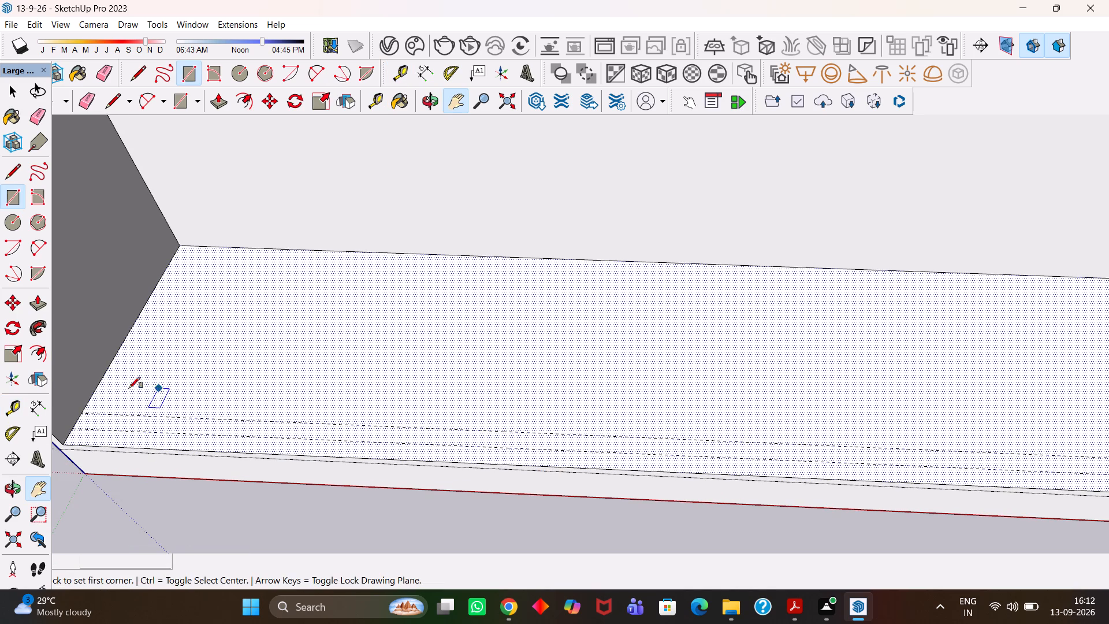
click(82, 411)
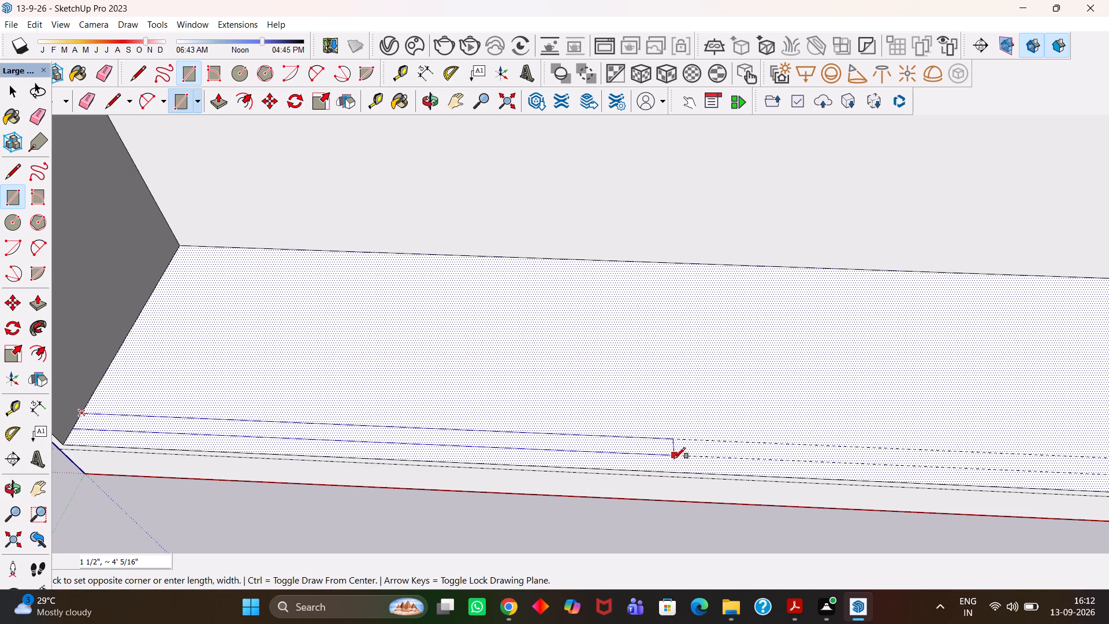
key(h)
drag(799, 466, 529, 474)
drag(951, 476, 656, 452)
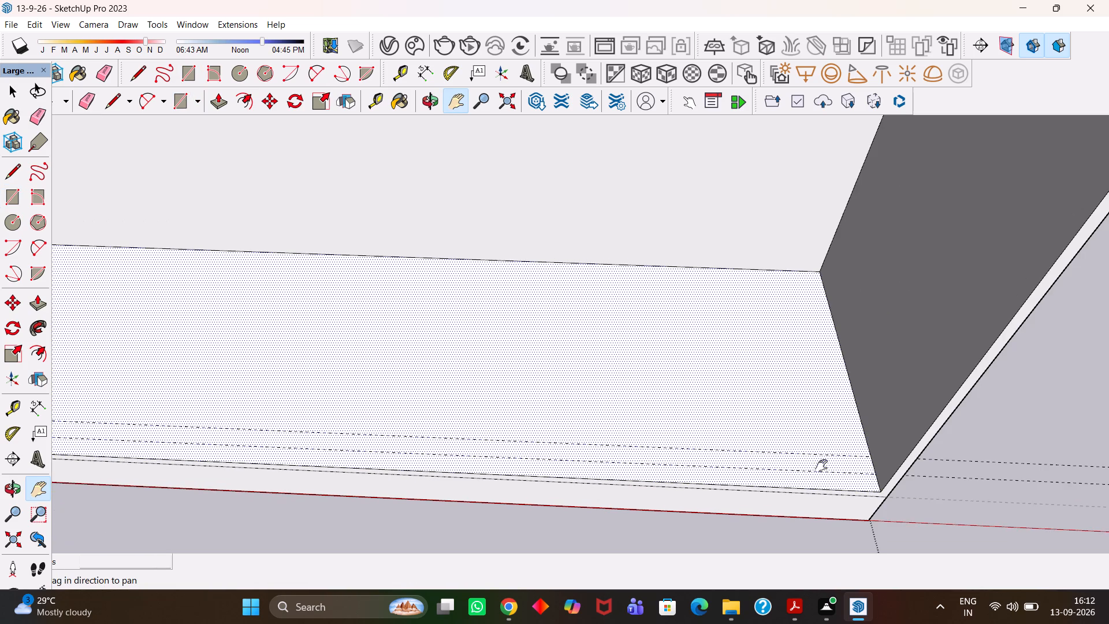
middle_drag(844, 471, 850, 473)
middle_click(857, 473)
scroll(859, 473, up, 1)
key(Escape)
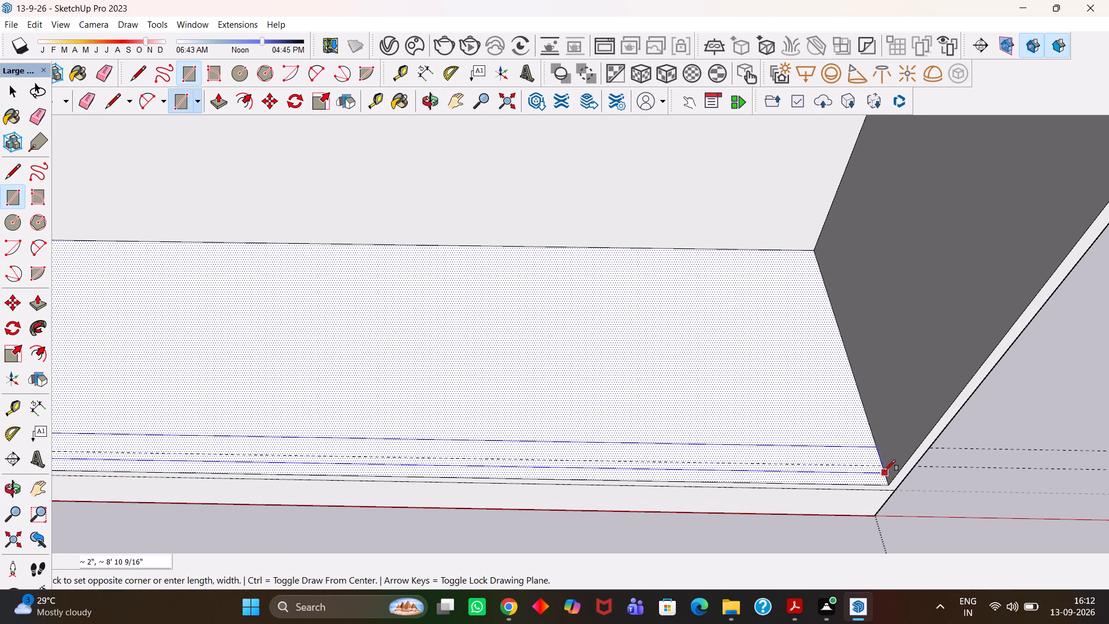
click(880, 464)
scroll(880, 464, down, 2)
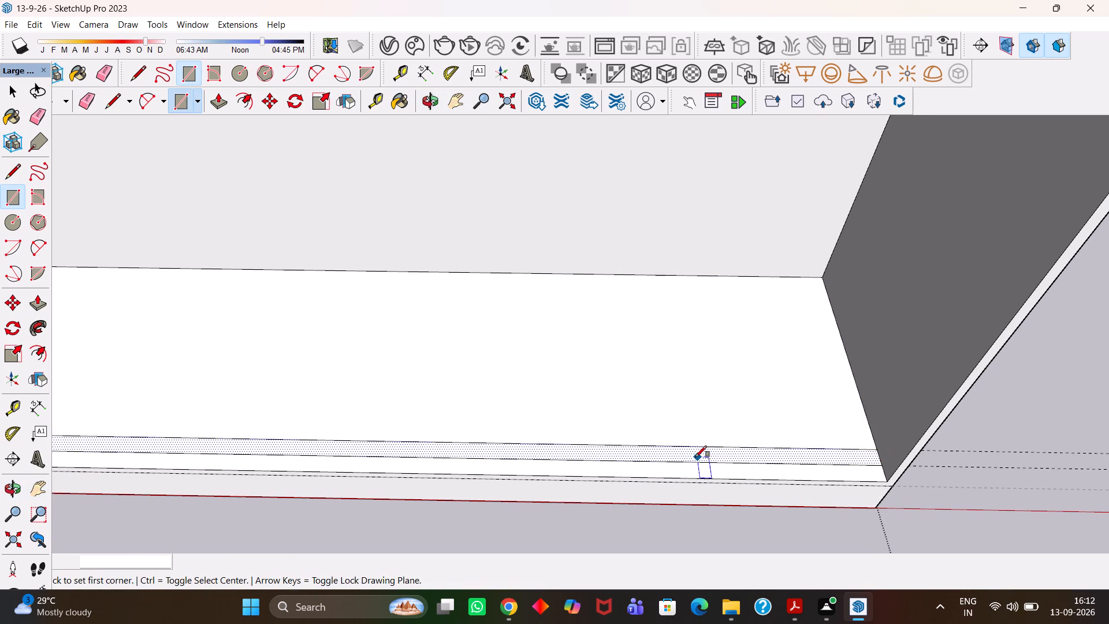
Divide the rear edge of the 1 1/2" floor strip into three equal segments.
middle_click(684, 455)
scroll(680, 454, down, 1)
key(t)
drag(565, 433, 619, 430)
key(space)
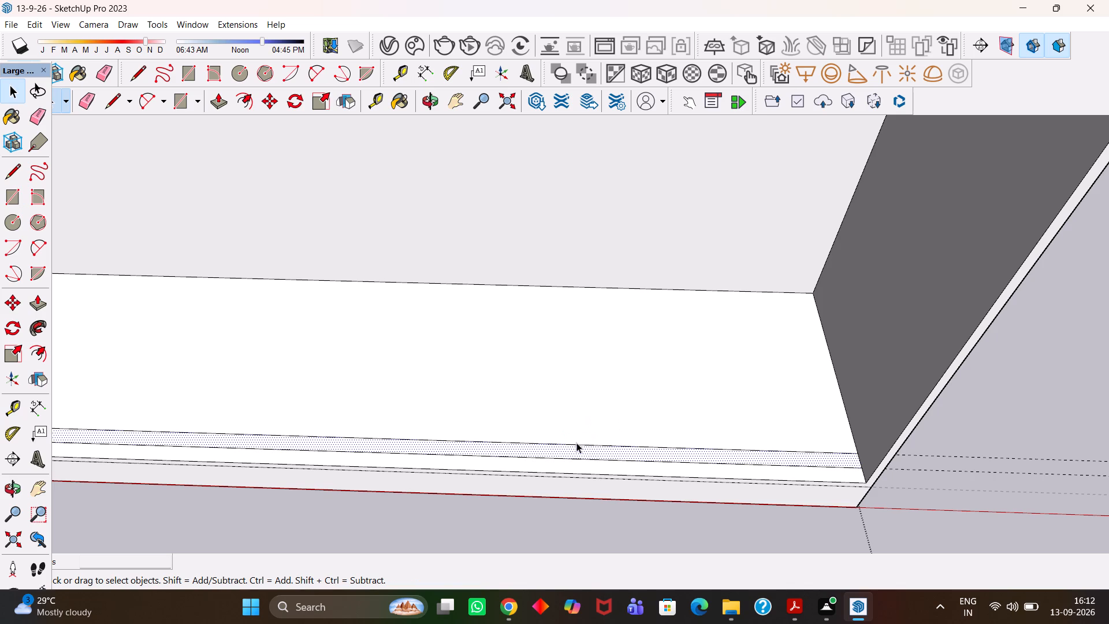
click(567, 443)
right_click(565, 441)
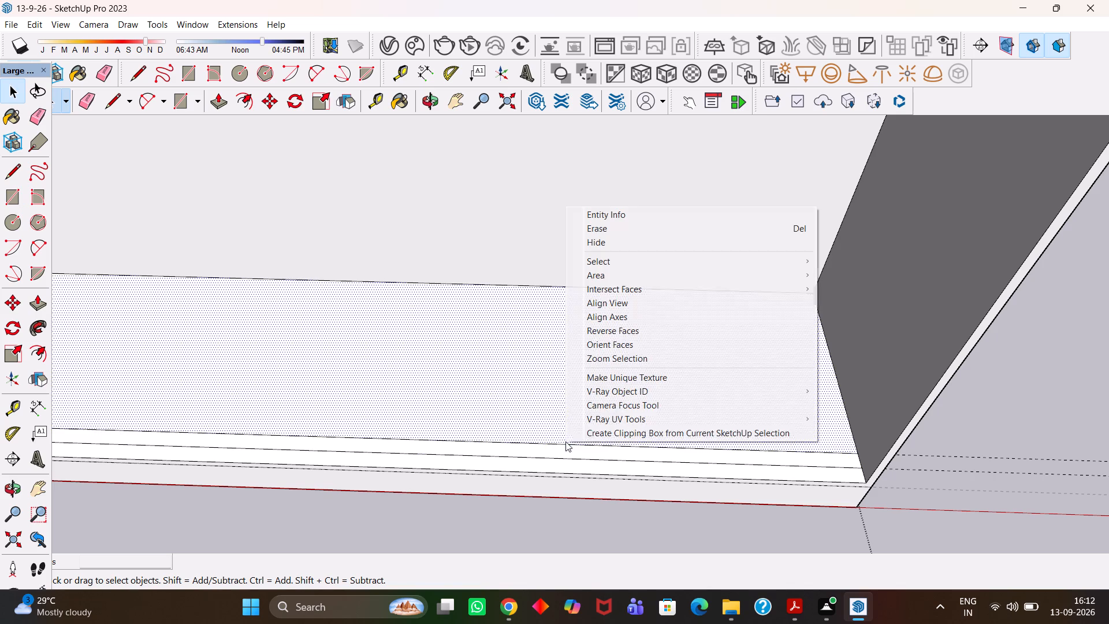
click(527, 446)
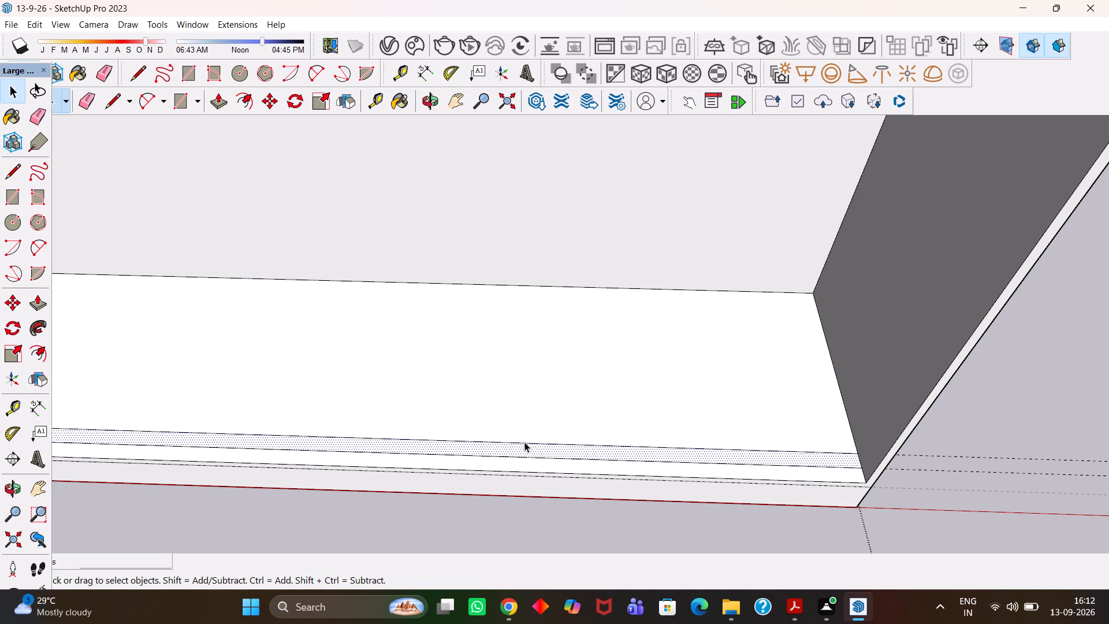
click(524, 442)
right_click(524, 442)
click(565, 523)
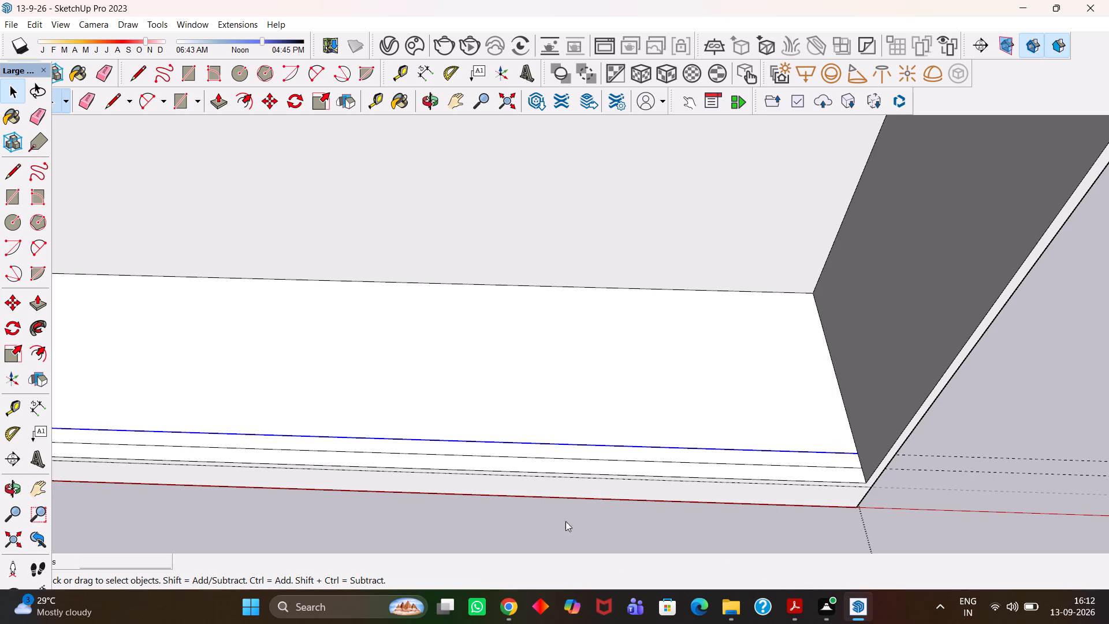
scroll(599, 444, down, 7)
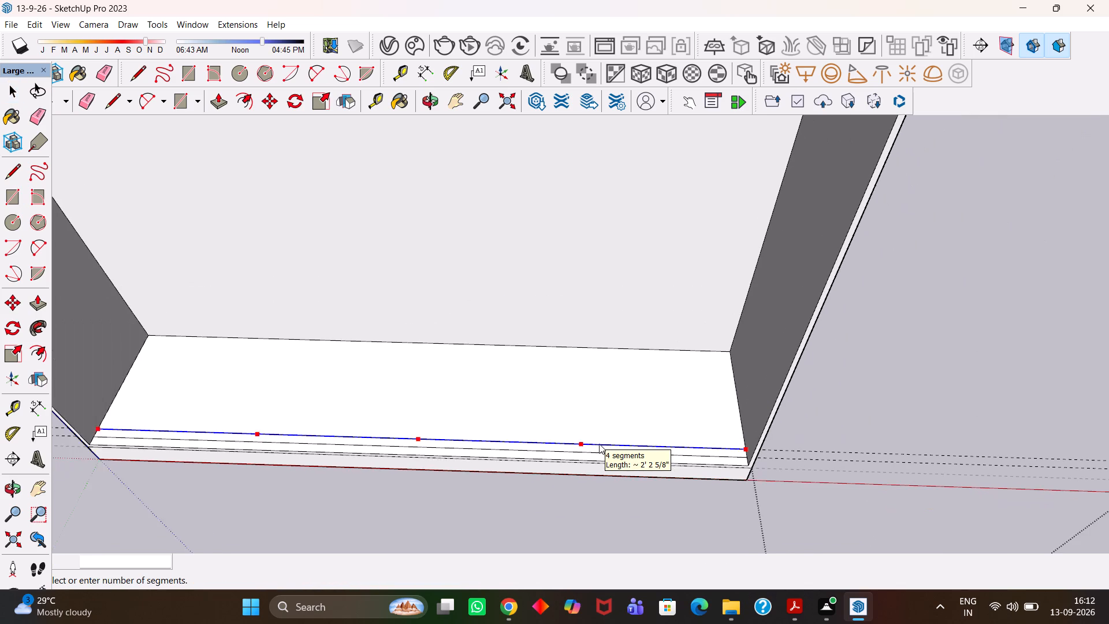
click(554, 436)
click(542, 441)
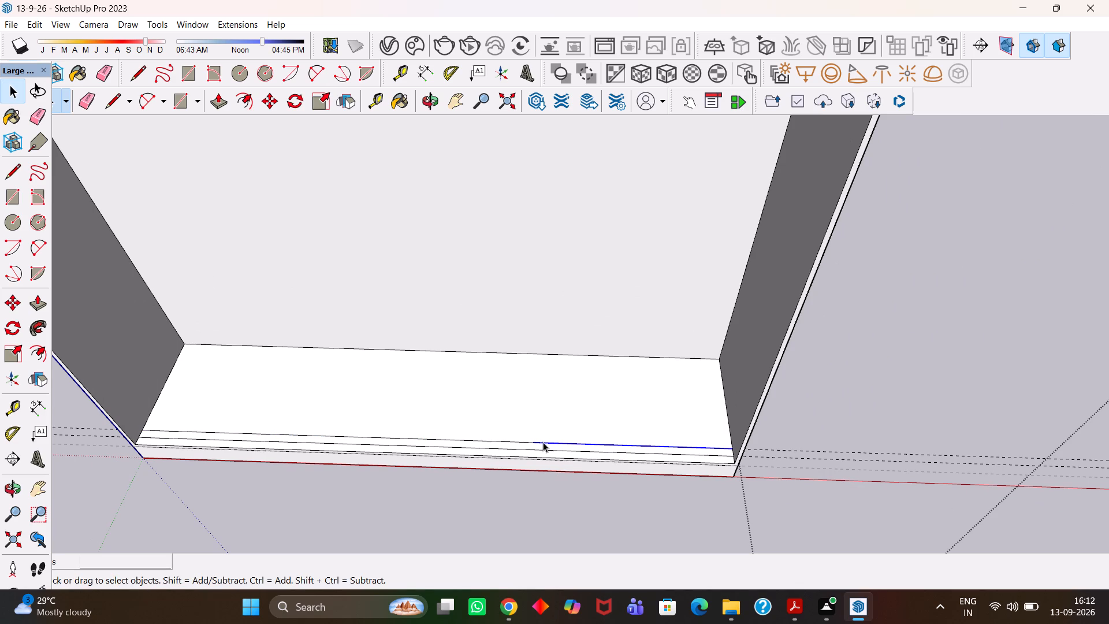
Place a guide parallel to the nearer side wall's floor edge, through the strip edge's first division point.
key(t)
click(728, 415)
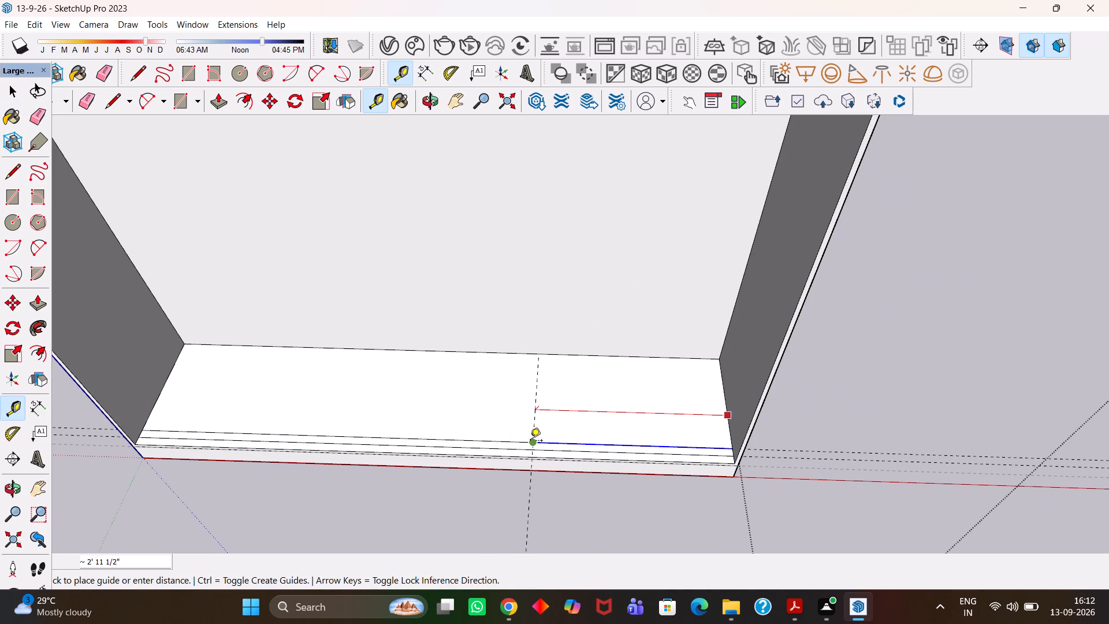
click(531, 441)
Draw a small rectangle across the strip at the guide and erase its surplus edge, keeping a dividing line at the division point.
scroll(531, 441, up, 7)
key(r)
scroll(535, 444, up, 2)
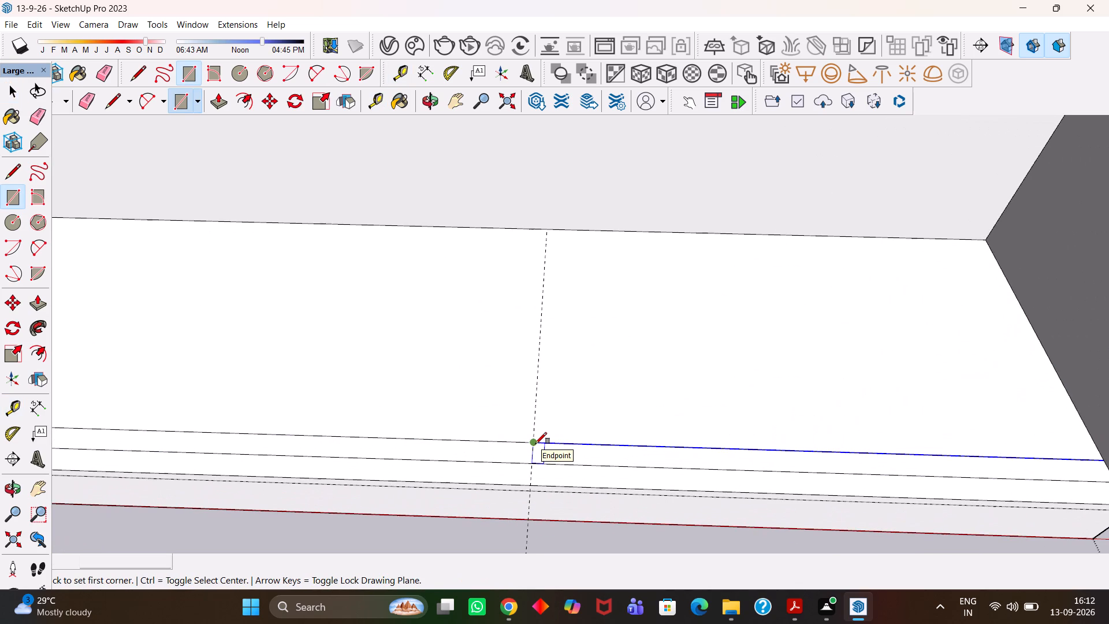
scroll(535, 444, up, 1)
click(535, 442)
click(531, 463)
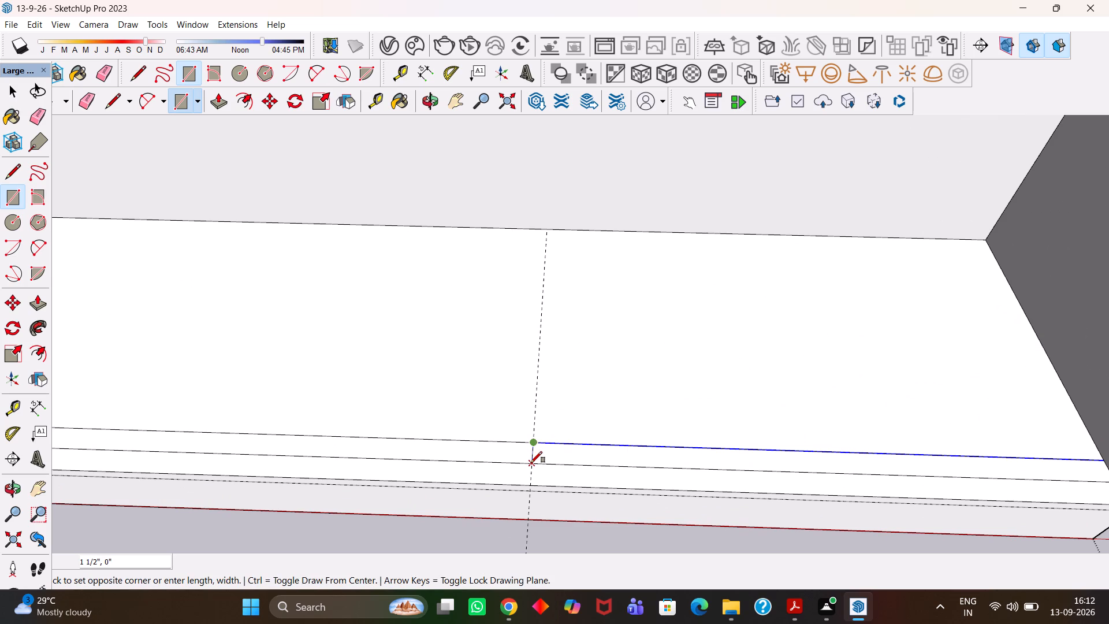
click(553, 463)
scroll(557, 462, up, 1)
key(e)
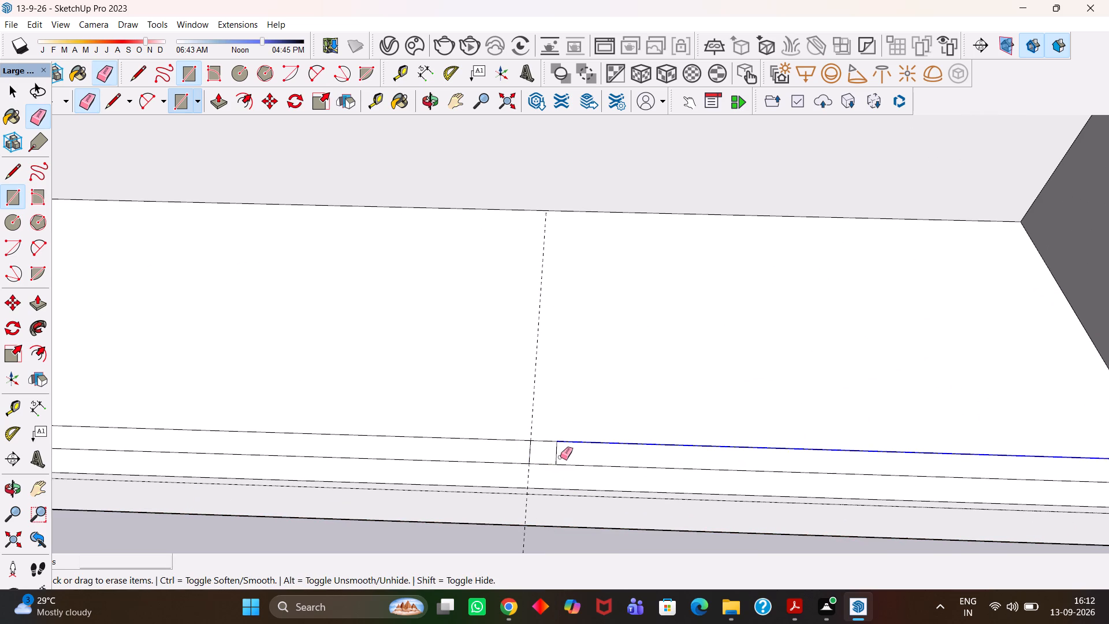
drag(563, 454, 547, 450)
scroll(547, 450, down, 3)
Place a parallel guide through the strip edge's second division point, measured from the first division guide.
key(h)
drag(462, 429, 684, 458)
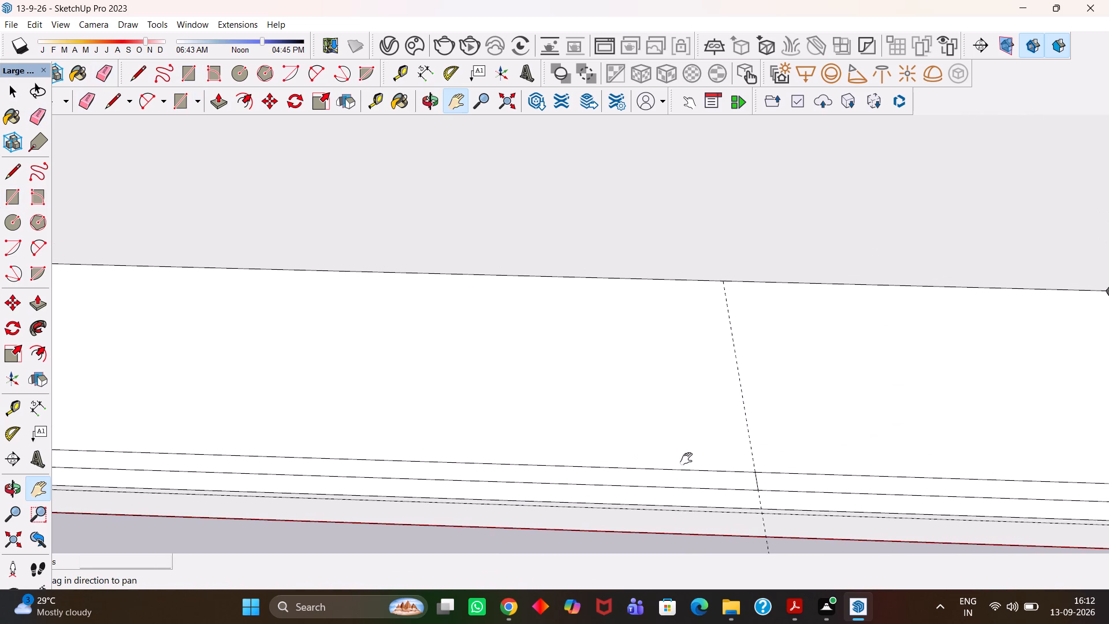
key(r)
key(space)
click(660, 467)
click(664, 469)
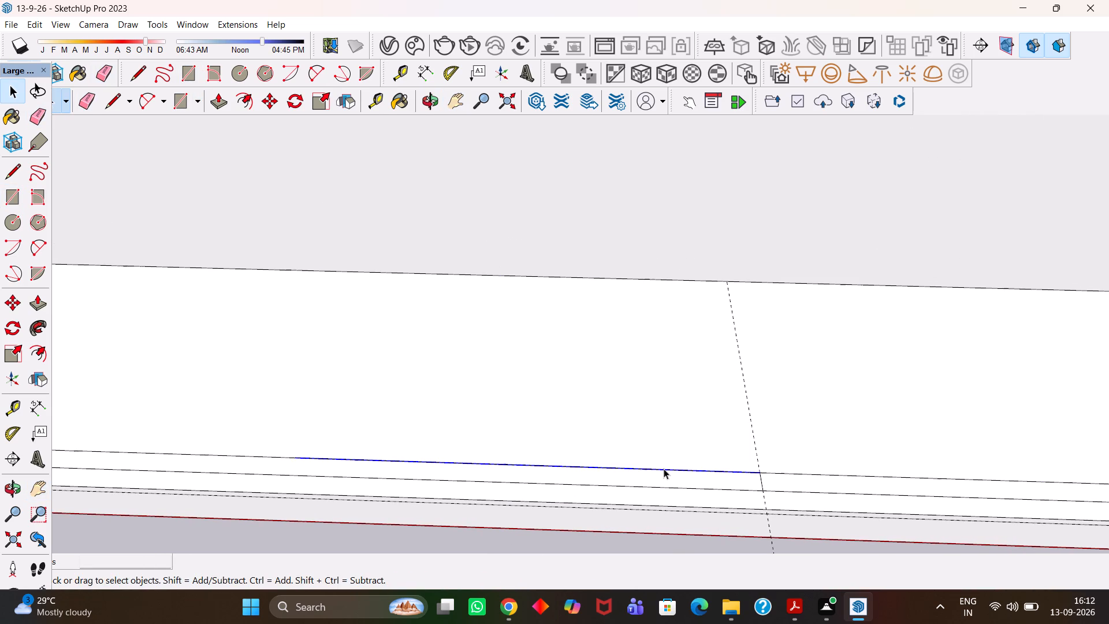
key(t)
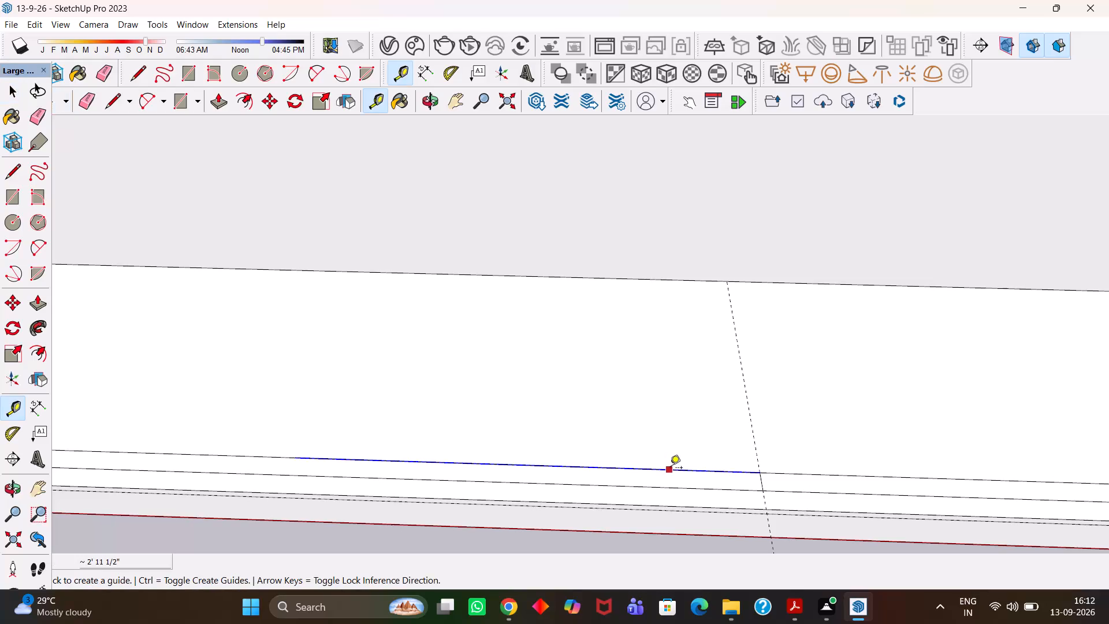
click(754, 442)
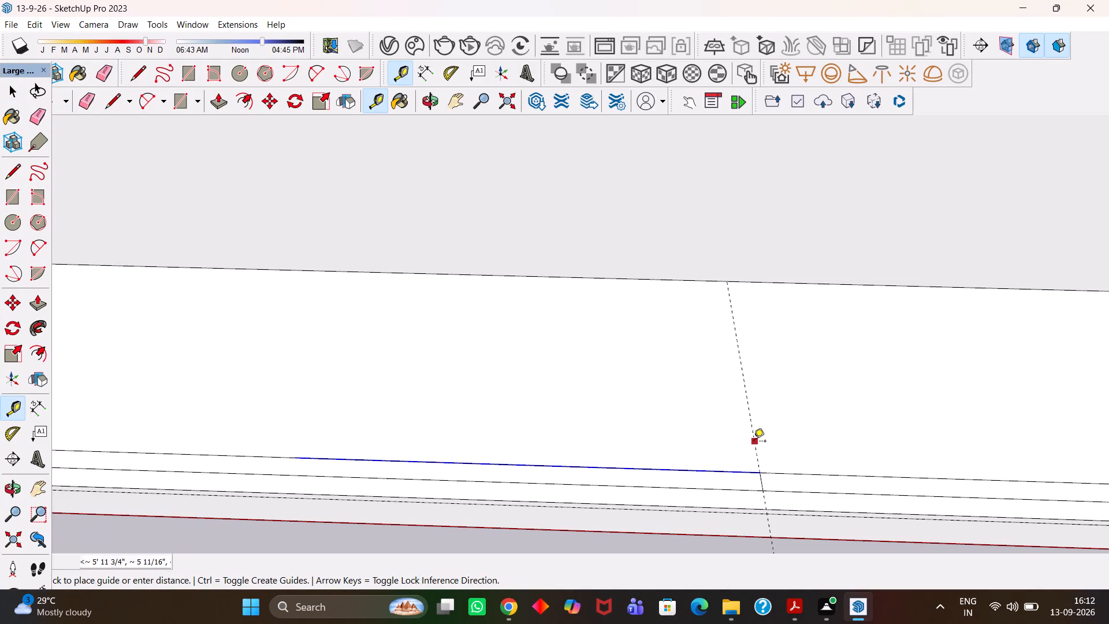
click(295, 460)
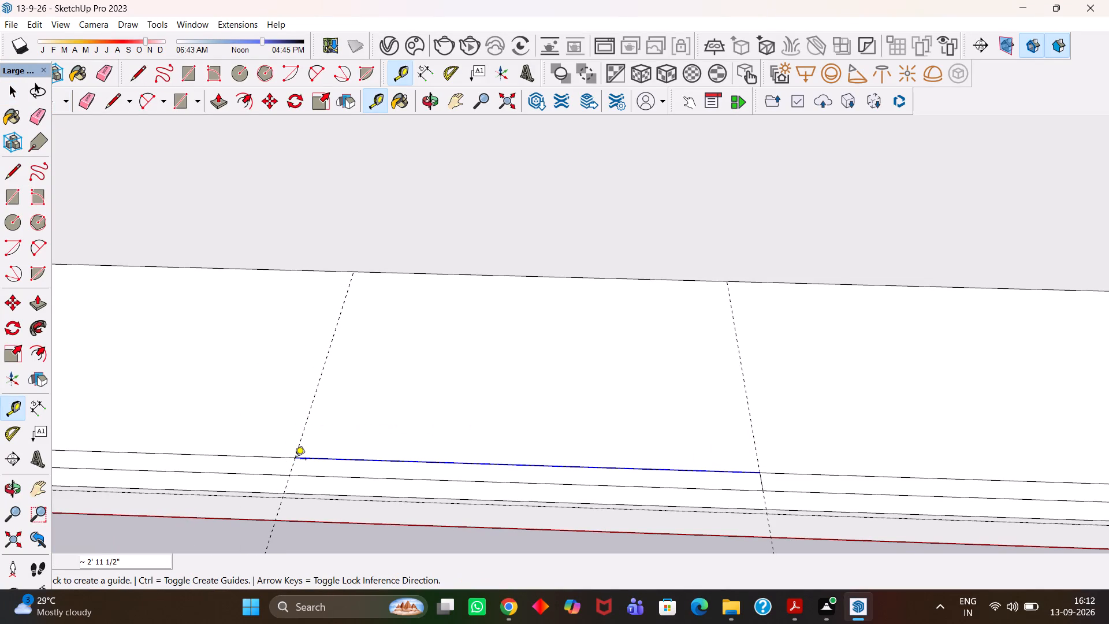
scroll(303, 458, down, 3)
key(h)
drag(343, 455, 464, 458)
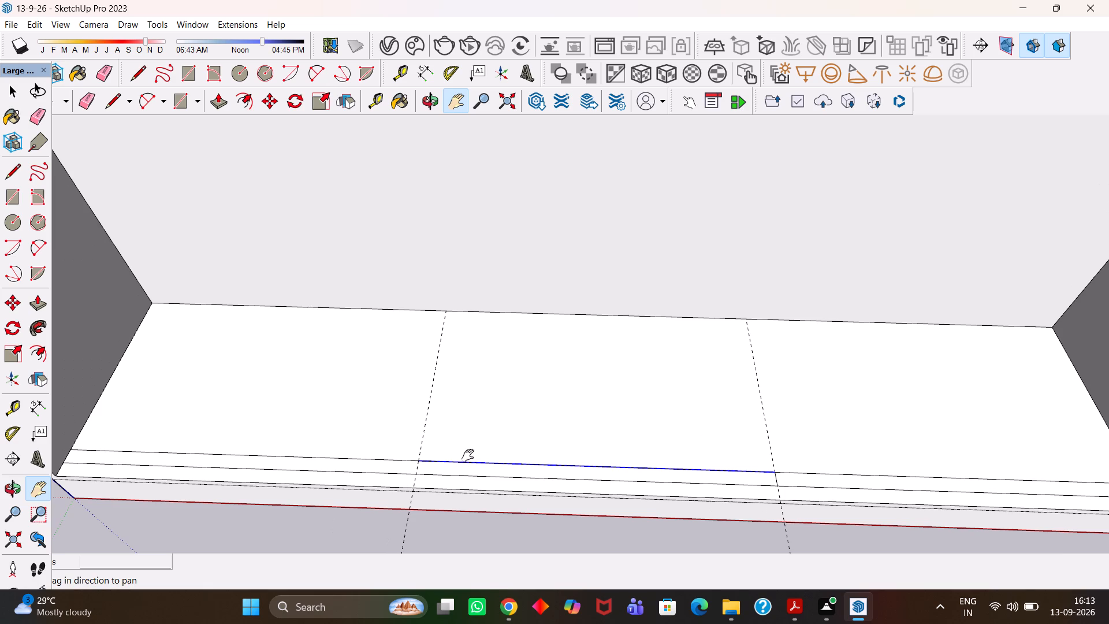
Draw a rectangle about 2' 11 1/2" by 1 1/2" across the strip between the two division guides, and erase both guides.
key(r)
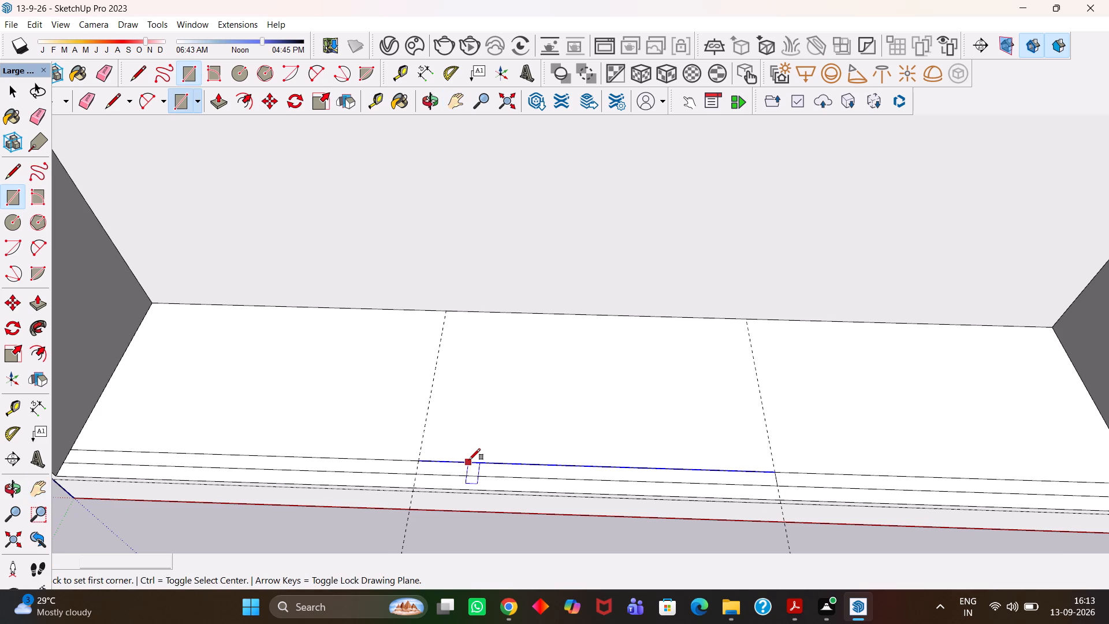
click(424, 458)
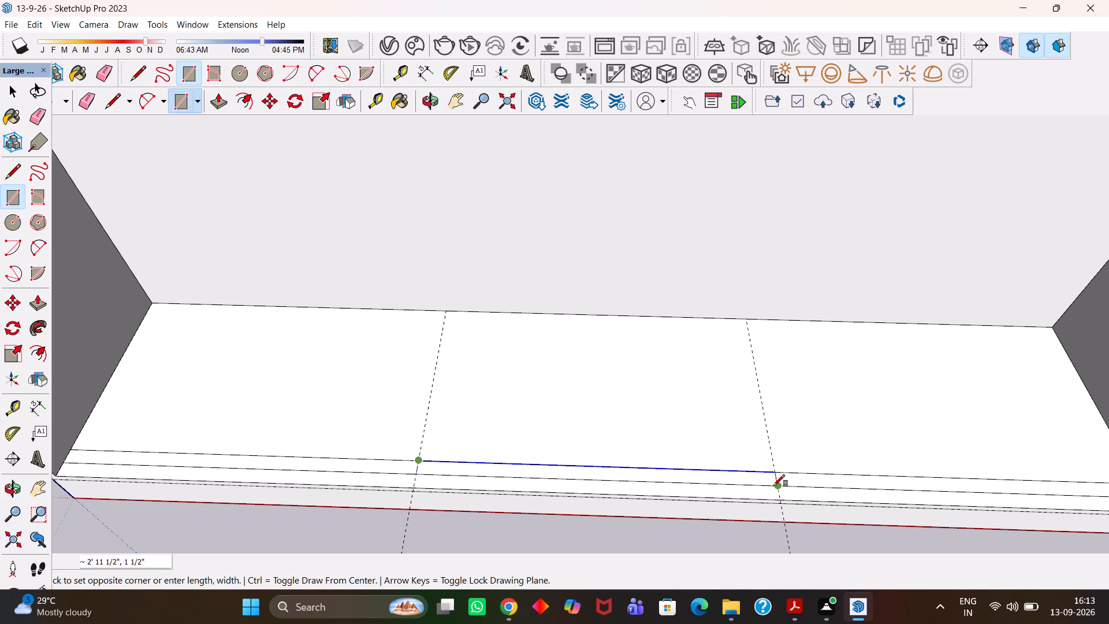
click(773, 486)
key(e)
drag(538, 429, 396, 402)
drag(596, 389, 839, 381)
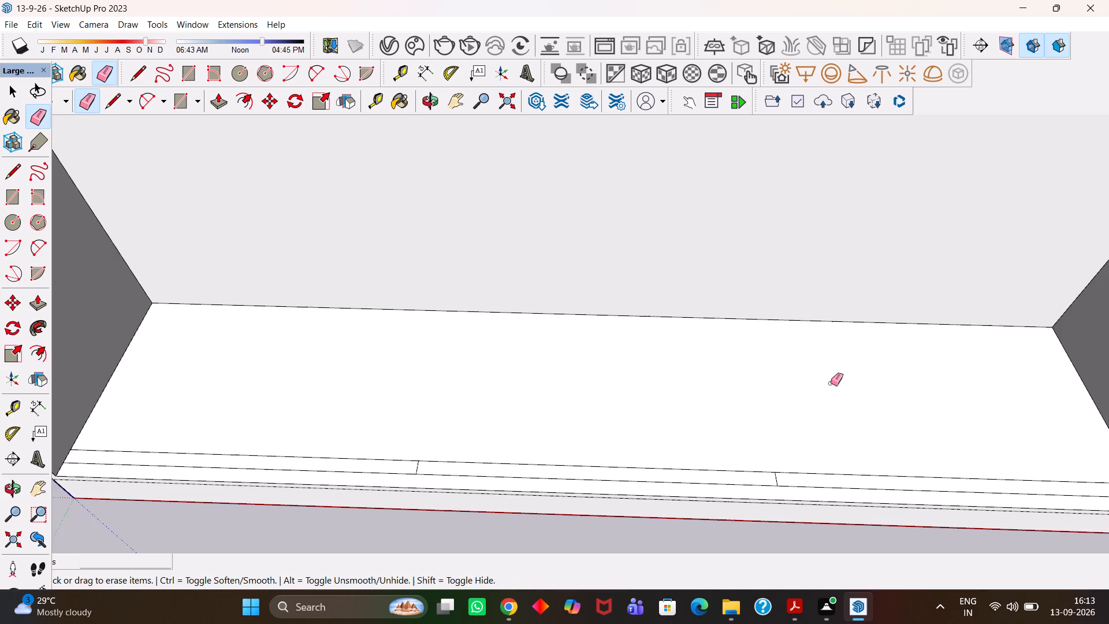
Copy the floor strip's middle-third face about 1' 1" out in front of the unit.
scroll(745, 399, down, 10)
scroll(647, 419, up, 6)
key(space)
click(634, 432)
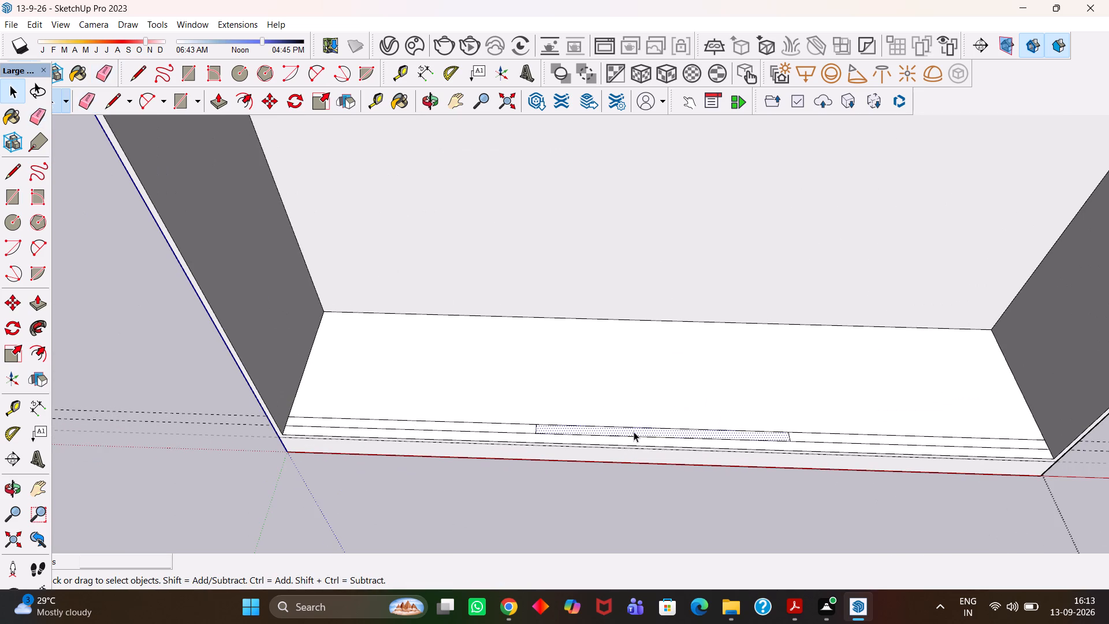
scroll(634, 432, down, 3)
key(m)
click(634, 432)
click(645, 499)
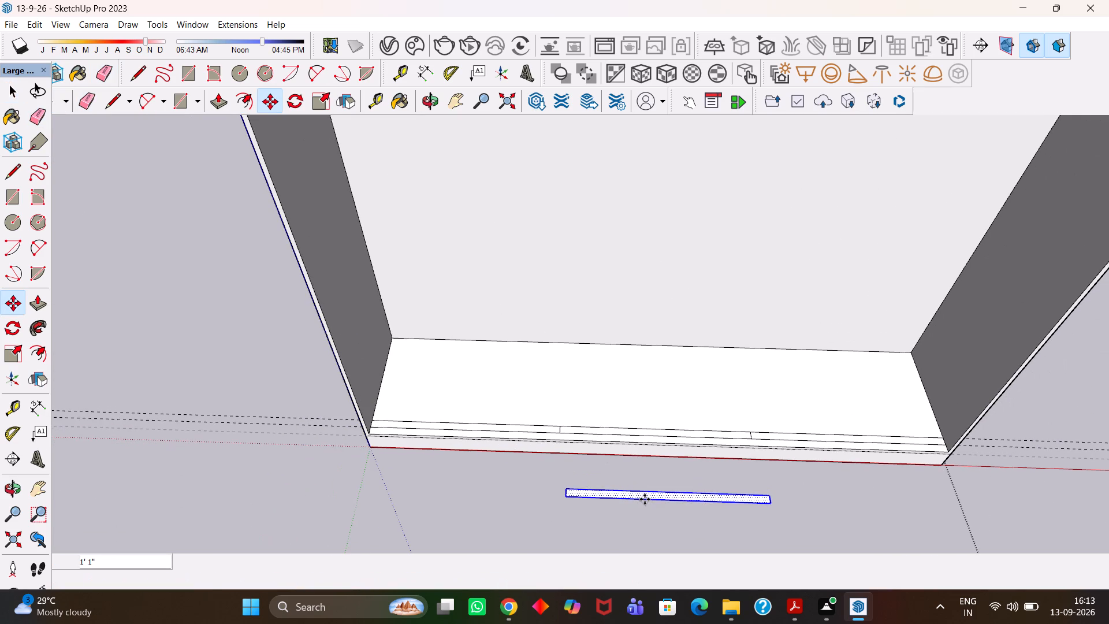
Extrude the copied strip face upward to a height of 6'8" as a door panel.
scroll(645, 499, up, 1)
key(p)
click(645, 499)
scroll(619, 448, down, 6)
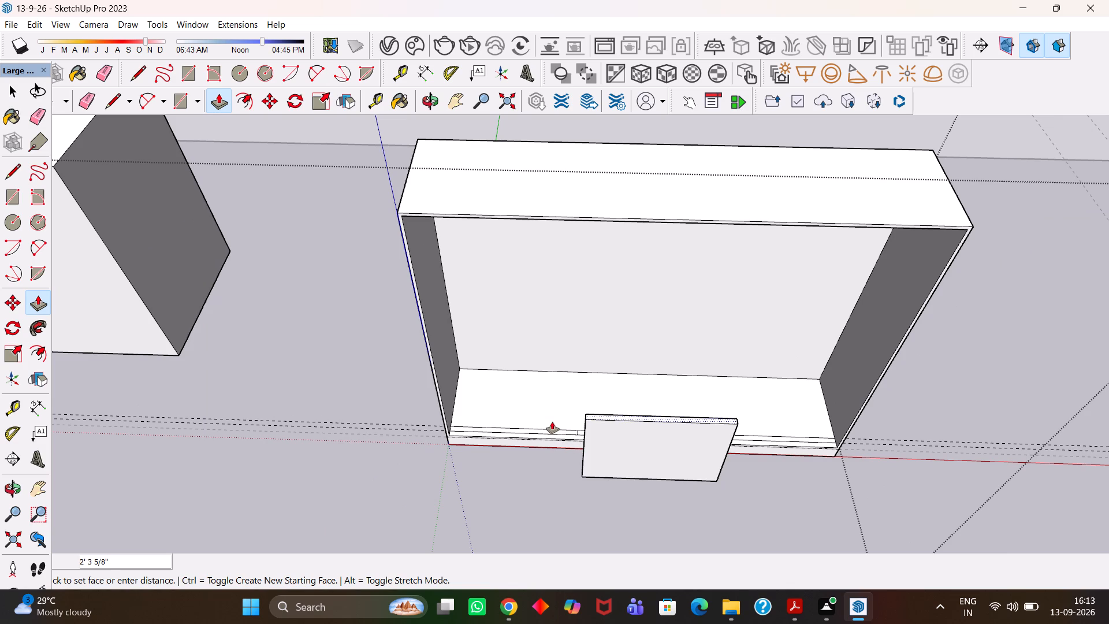
scroll(608, 335, down, 5)
middle_drag(579, 347, 644, 375)
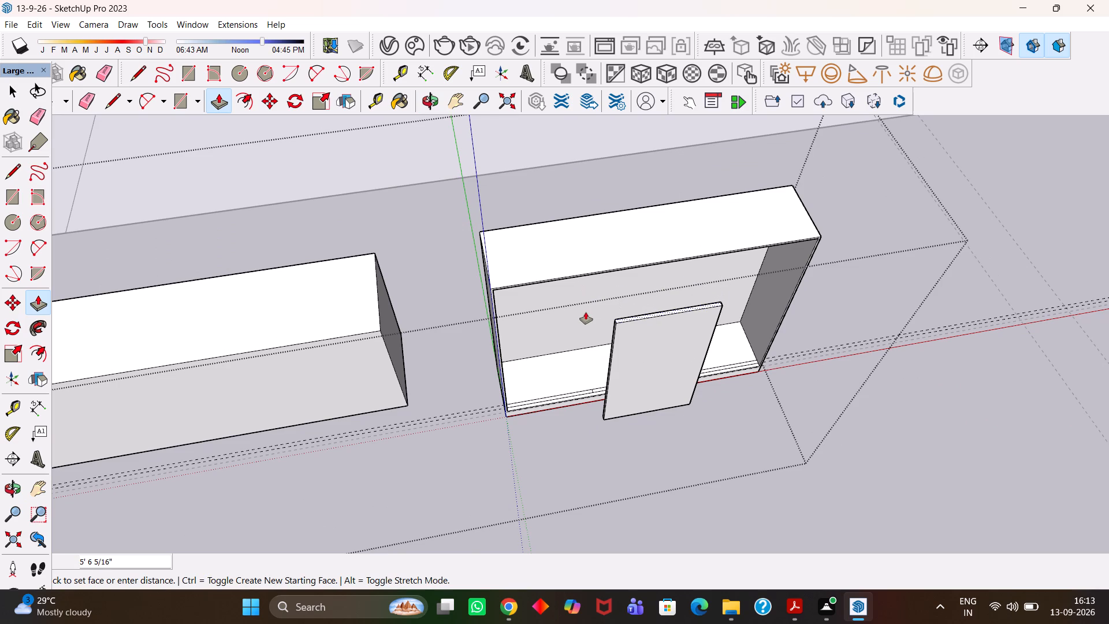
text(6'8")
key(Return)
key(space)
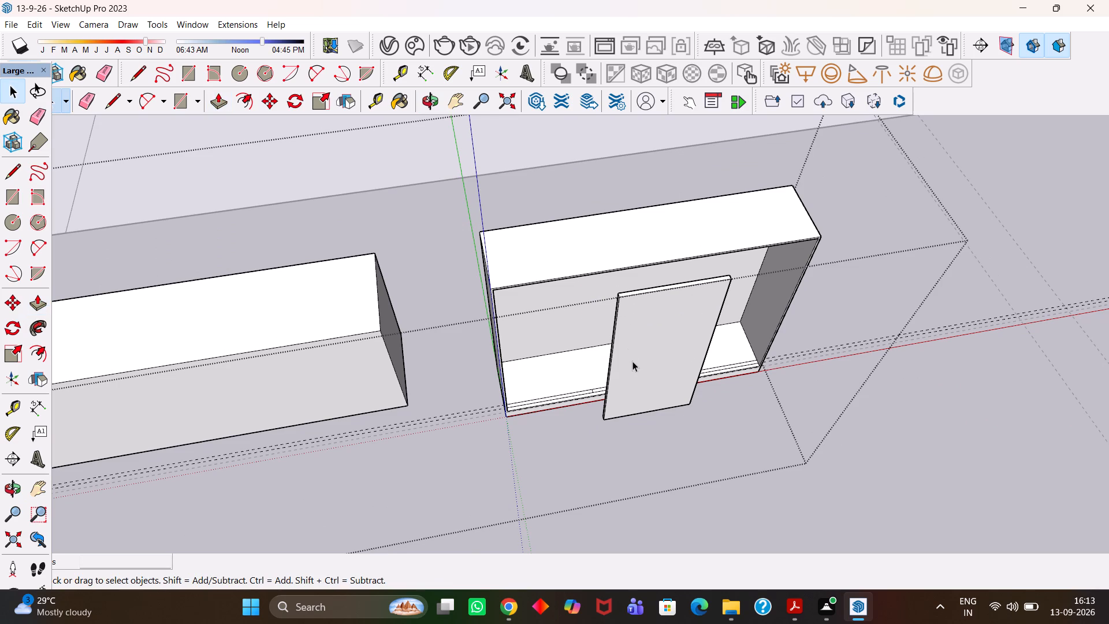
Select the whole extruded door panel and make it a group.
triple_click(632, 361)
click(632, 361)
right_click(632, 361)
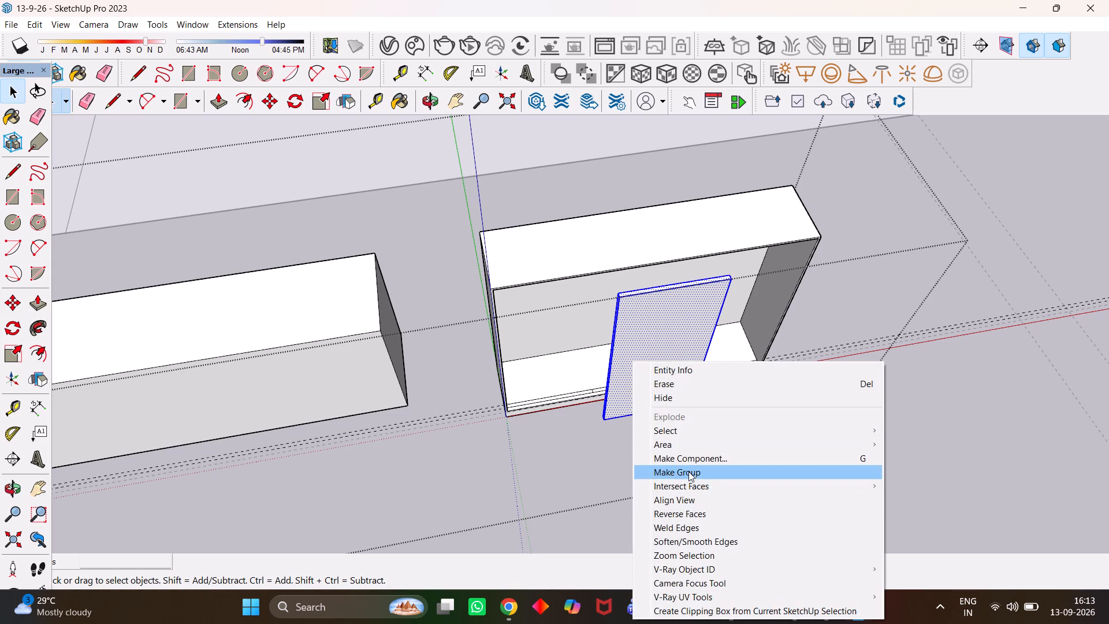
click(689, 471)
Move the door panel by its bottom corner onto the strip's second division point, filling the third next to the far side wall.
scroll(636, 439, up, 7)
key(m)
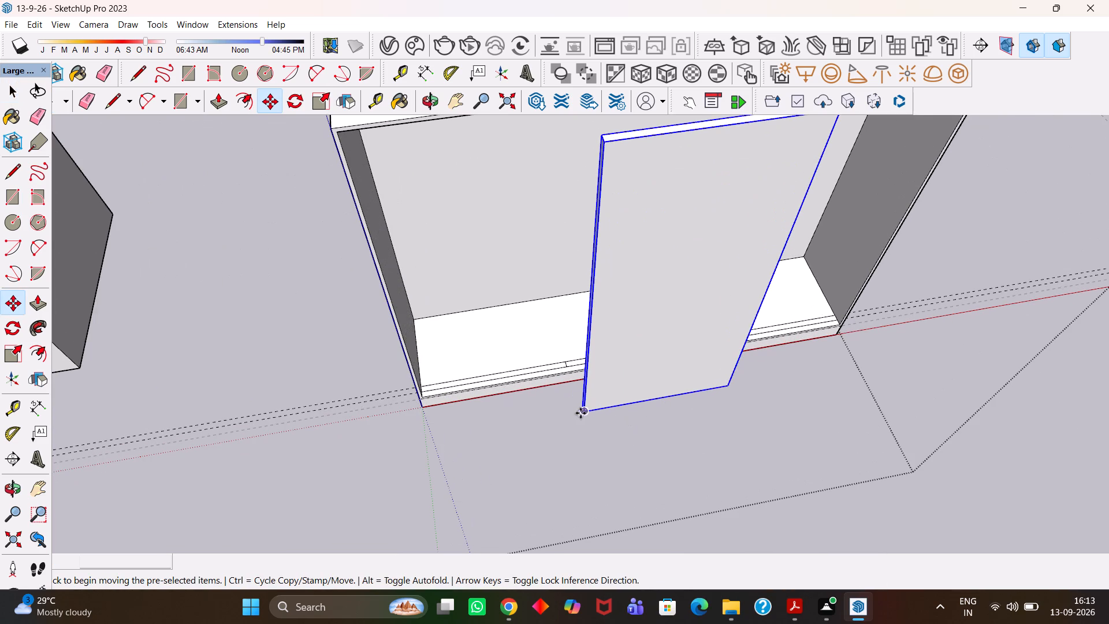
click(580, 413)
scroll(742, 302, up, 3)
click(697, 358)
scroll(691, 360, up, 2)
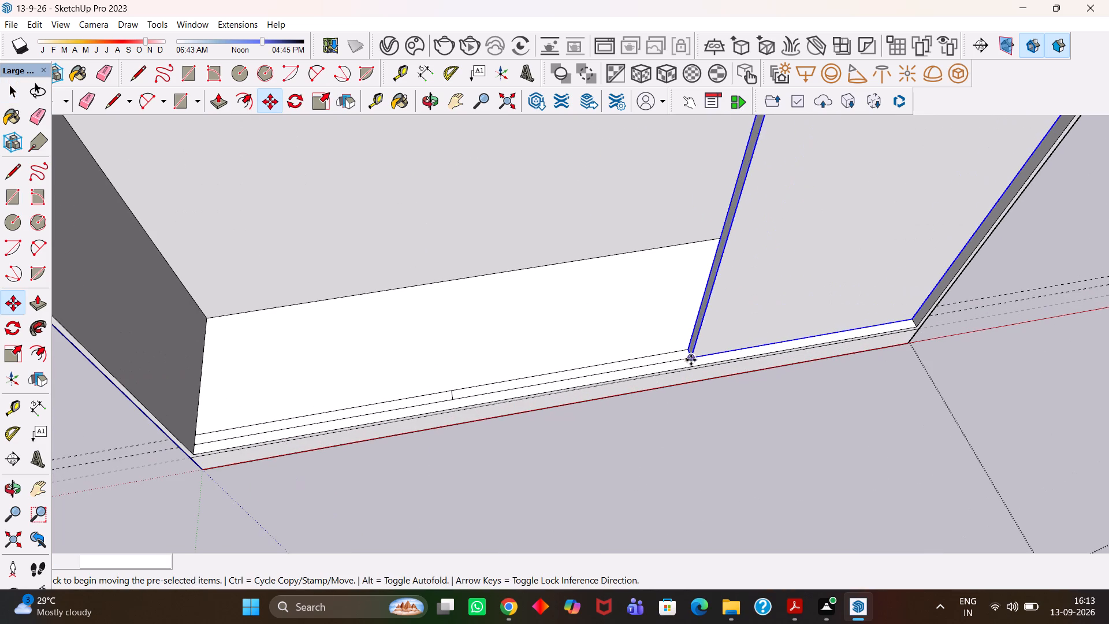
click(691, 360)
key(space)
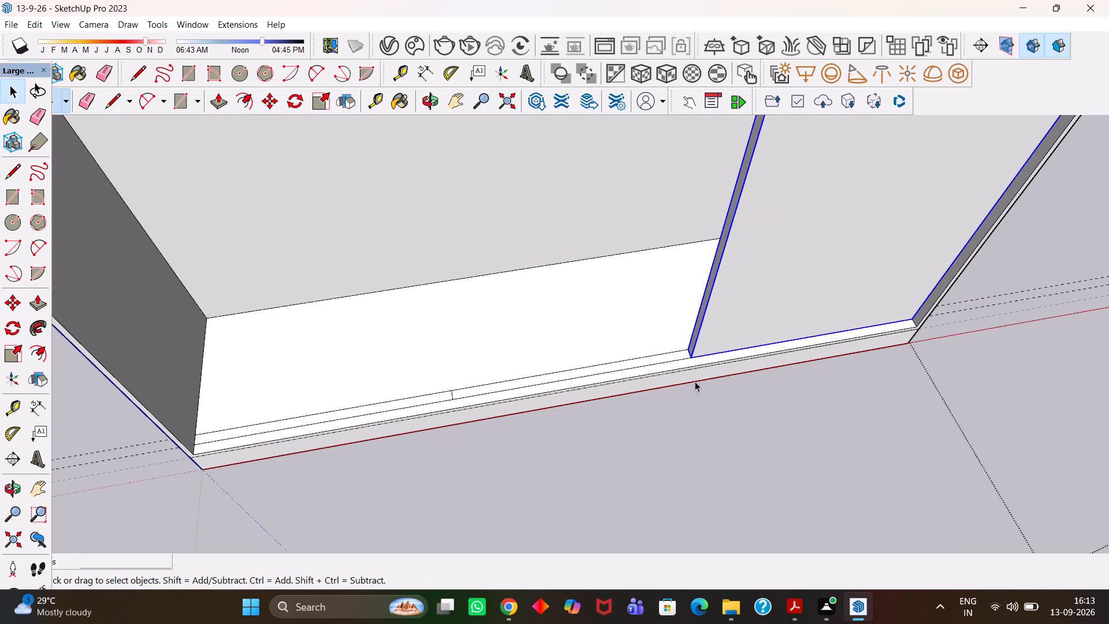
Copy the installed door panel out in front of the unit.
key(m)
click(690, 353)
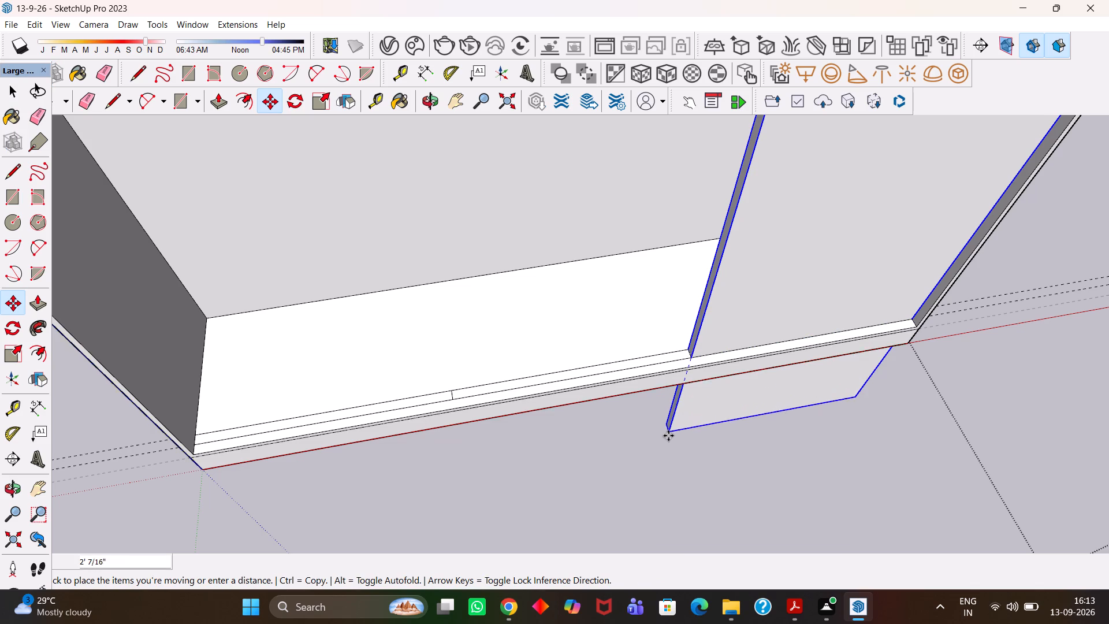
click(545, 509)
Open the copied door panel for editing and offset its front face inward by about 9".
scroll(571, 506, down, 4)
middle_drag(641, 484, 589, 469)
scroll(589, 469, down, 2)
key(space)
click(587, 435)
middle_drag(587, 430, 606, 439)
scroll(606, 439, up, 1)
double_click(603, 437)
click(597, 423)
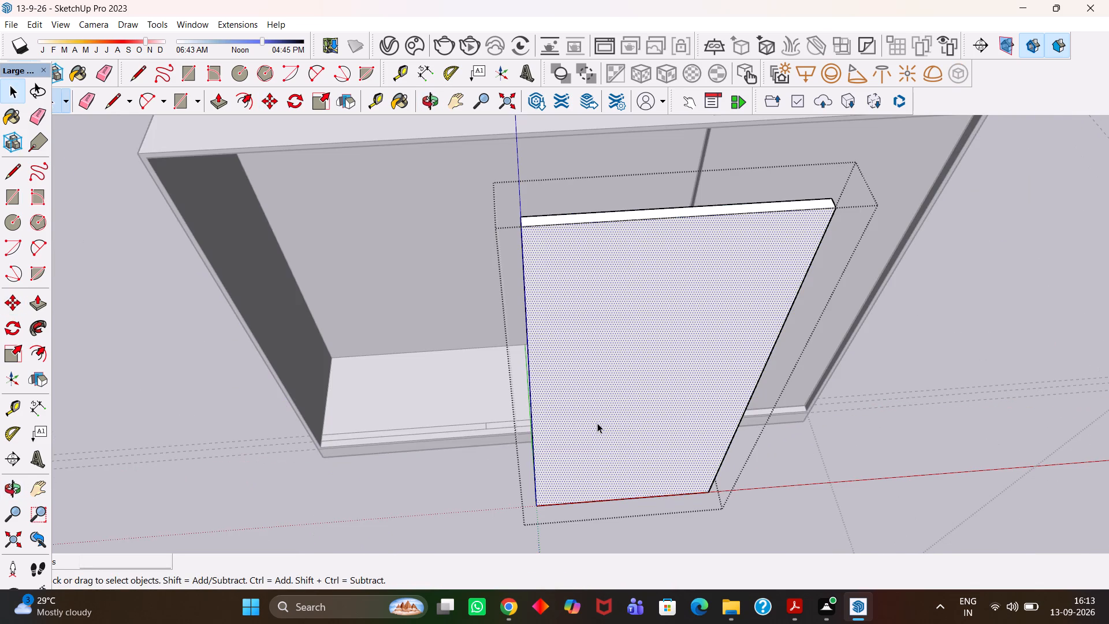
key(f)
drag(594, 418, 580, 426)
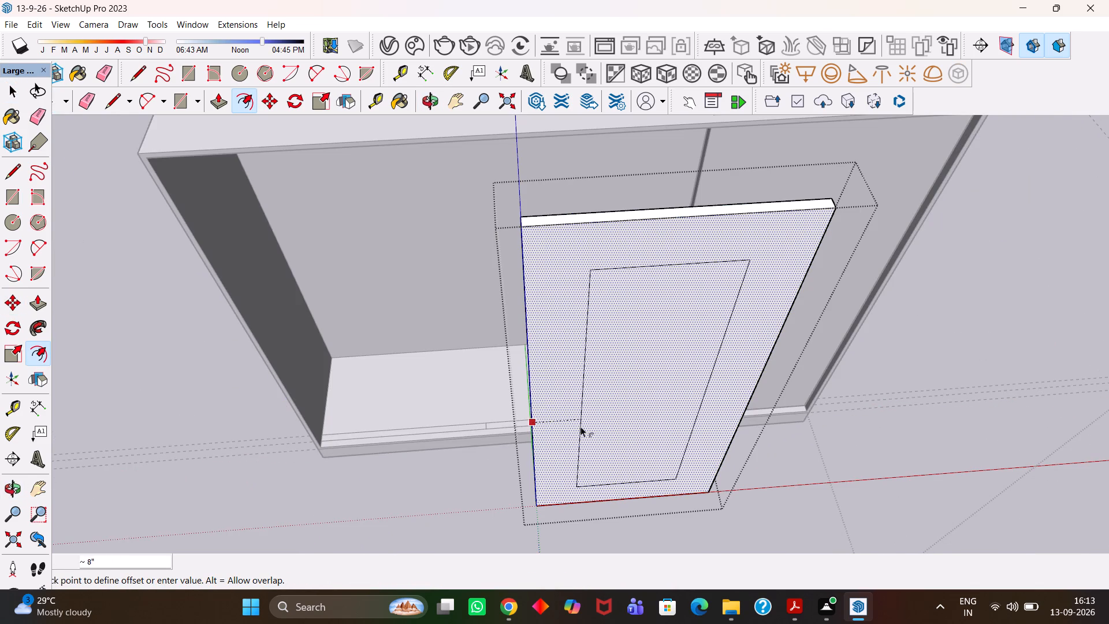
drag(580, 426, 586, 427)
scroll(643, 340, up, 1)
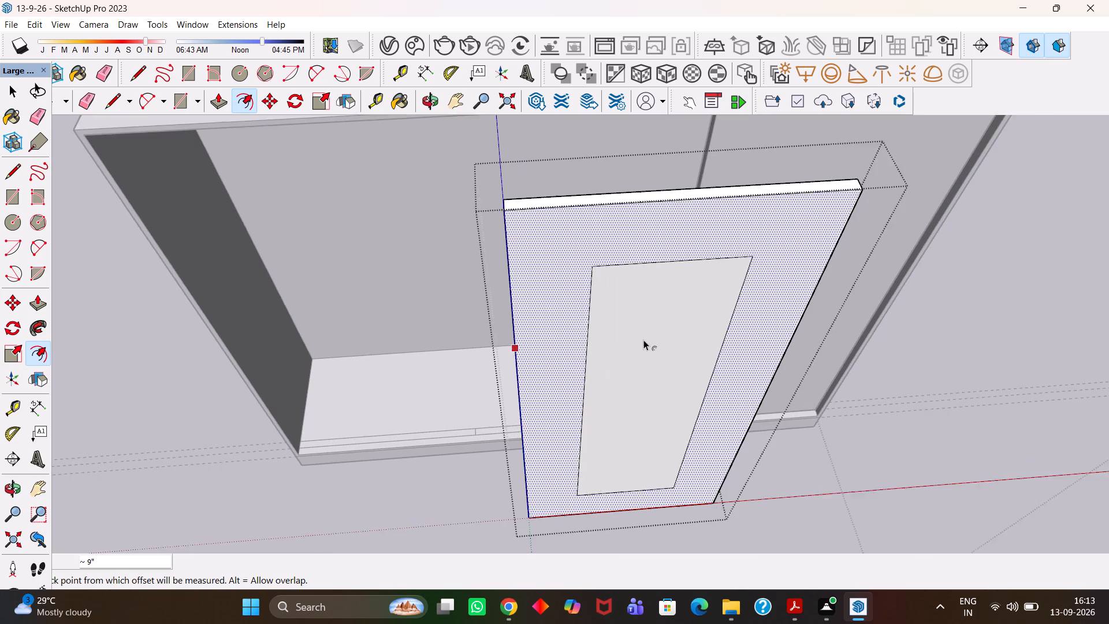
Place horizontal guides 1' below the inner outline's top edge and 1' above its bottom edge.
key(t)
scroll(643, 340, up, 1)
click(650, 255)
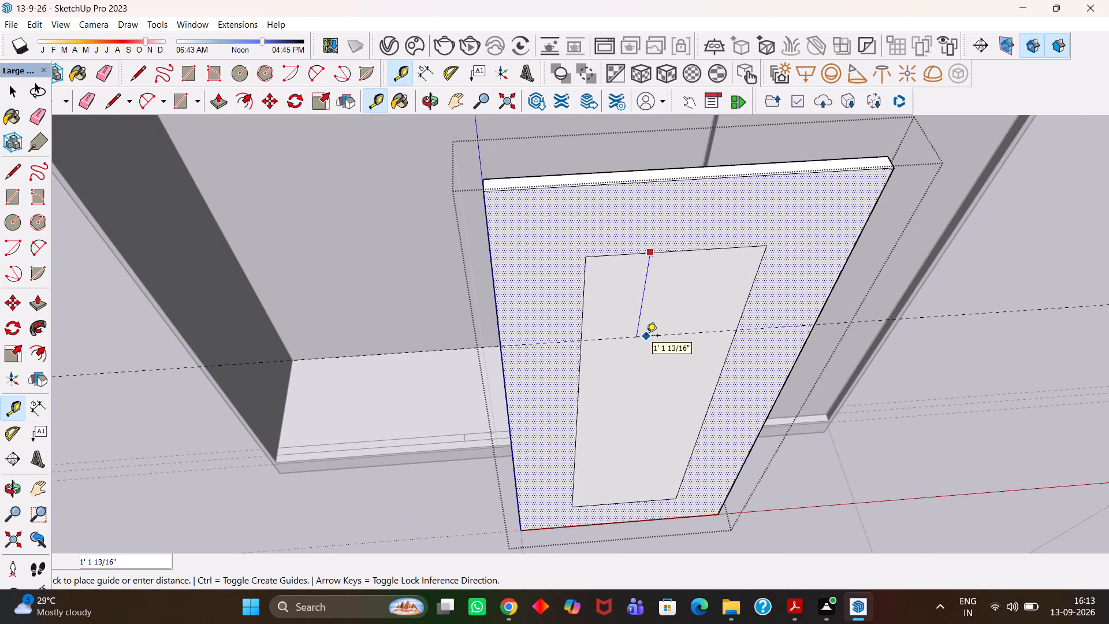
text(1')
key(Return)
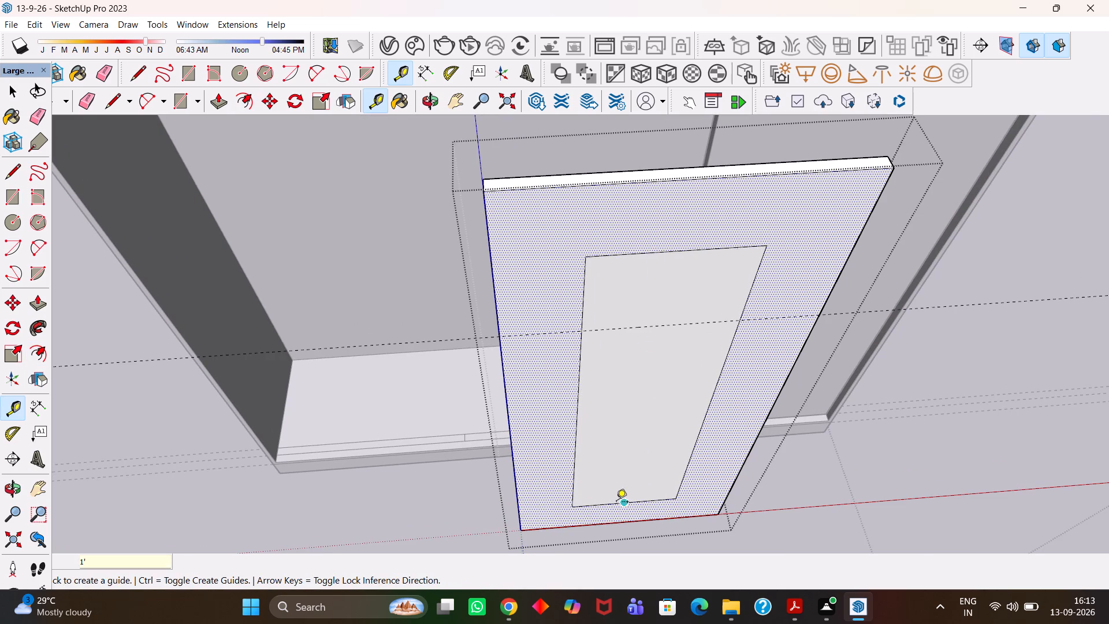
click(624, 503)
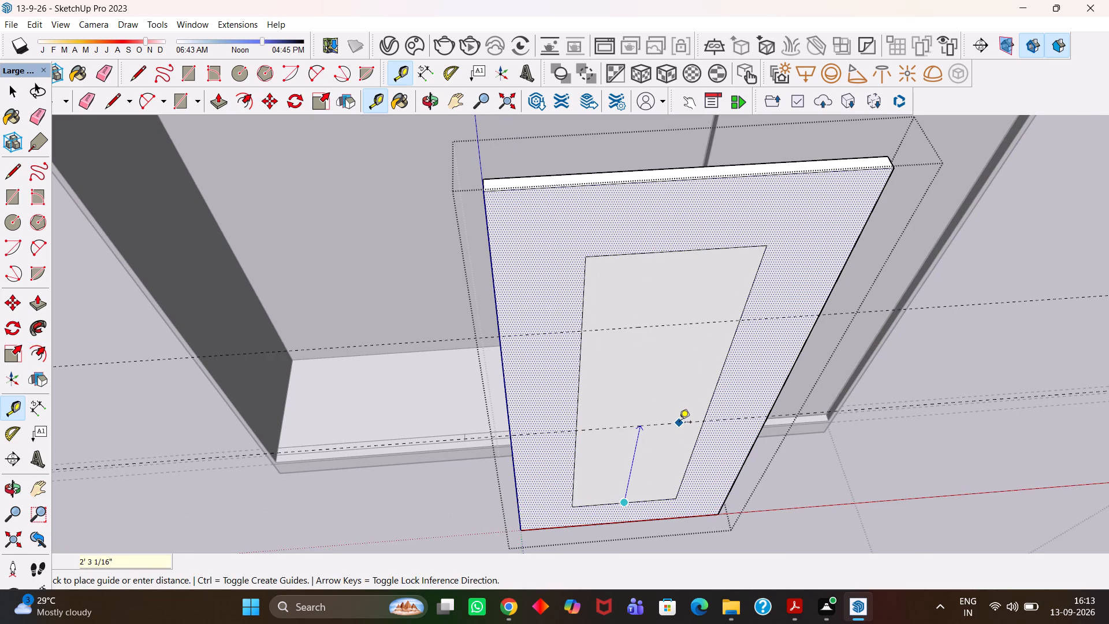
text(1')
key(Return)
Draw an upward-bulging arc across the inner outline, between its sides at the upper guide.
middle_drag(679, 423, 666, 419)
key(a)
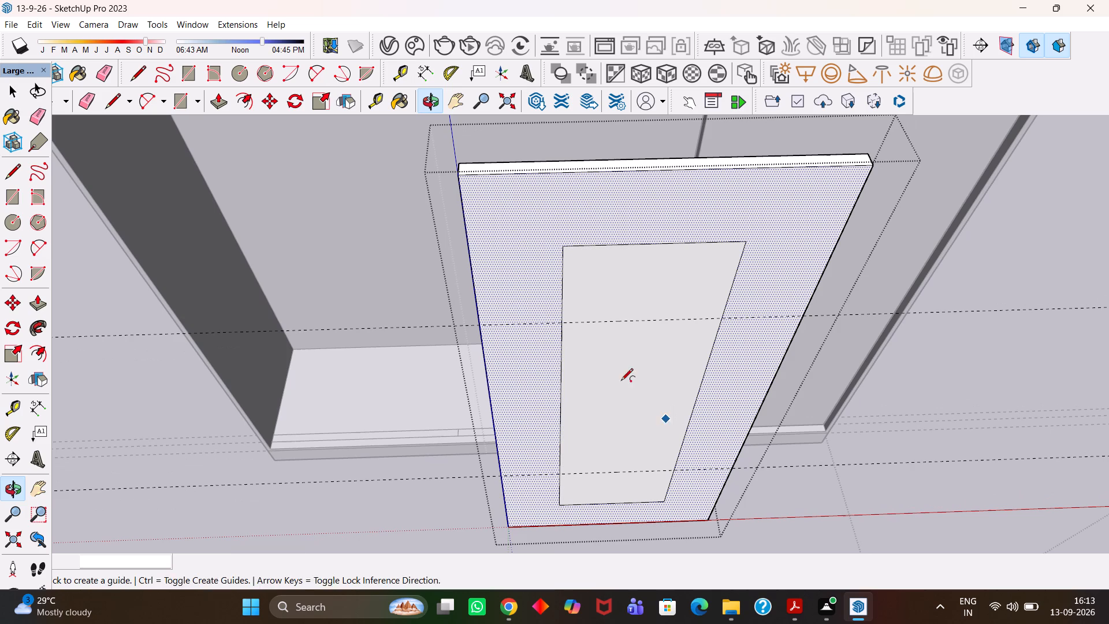
click(562, 322)
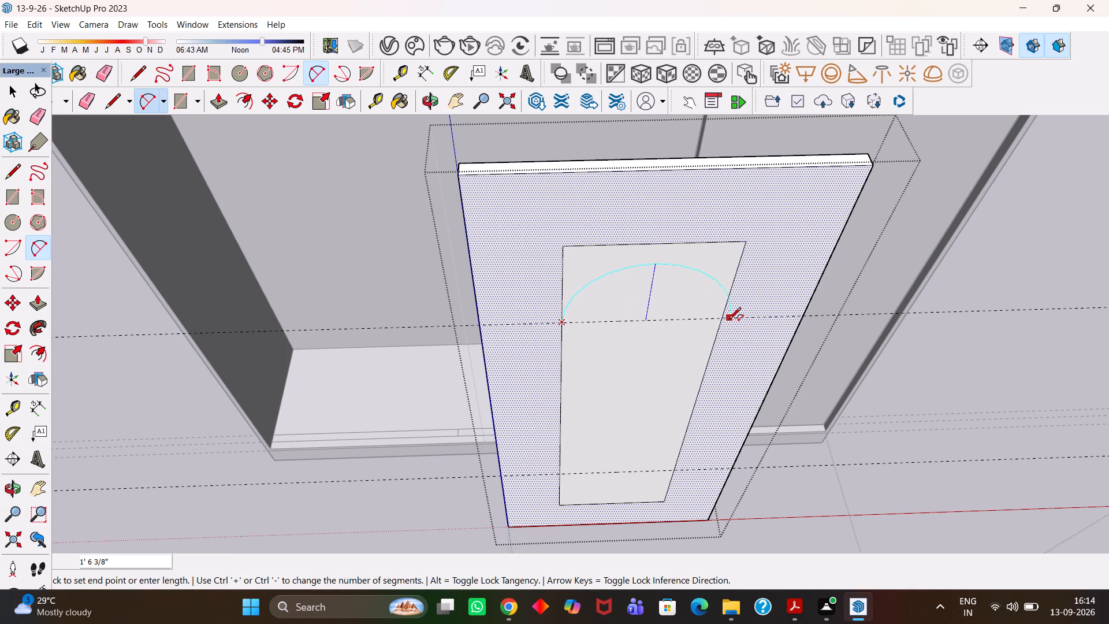
double_click(723, 320)
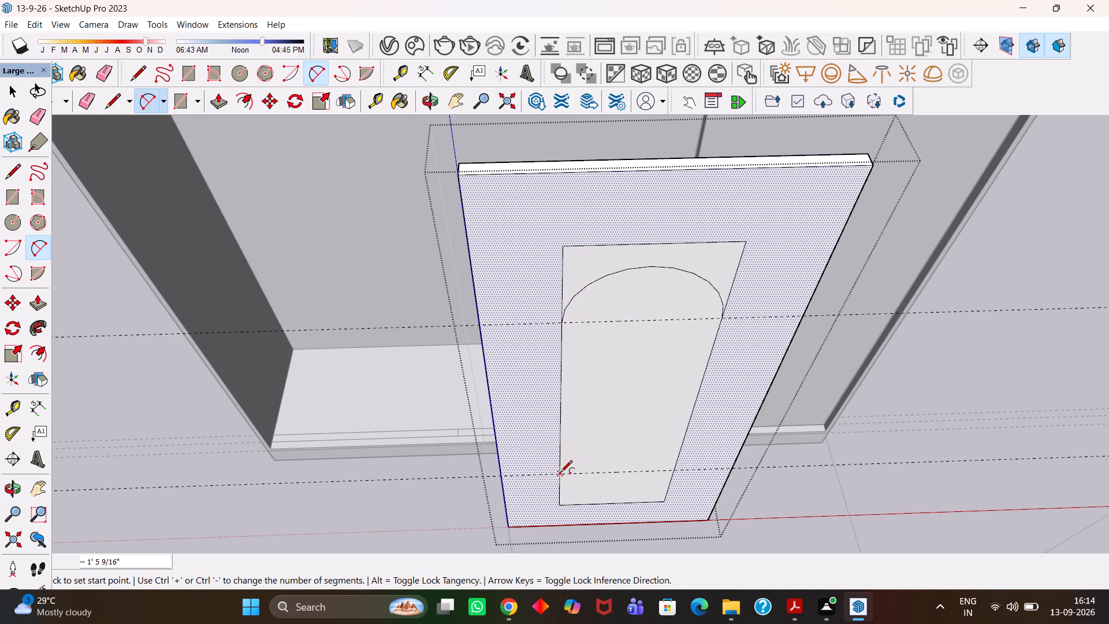
Draw a downward-bulging arc across the inner outline, between its sides at the lower guide.
click(560, 474)
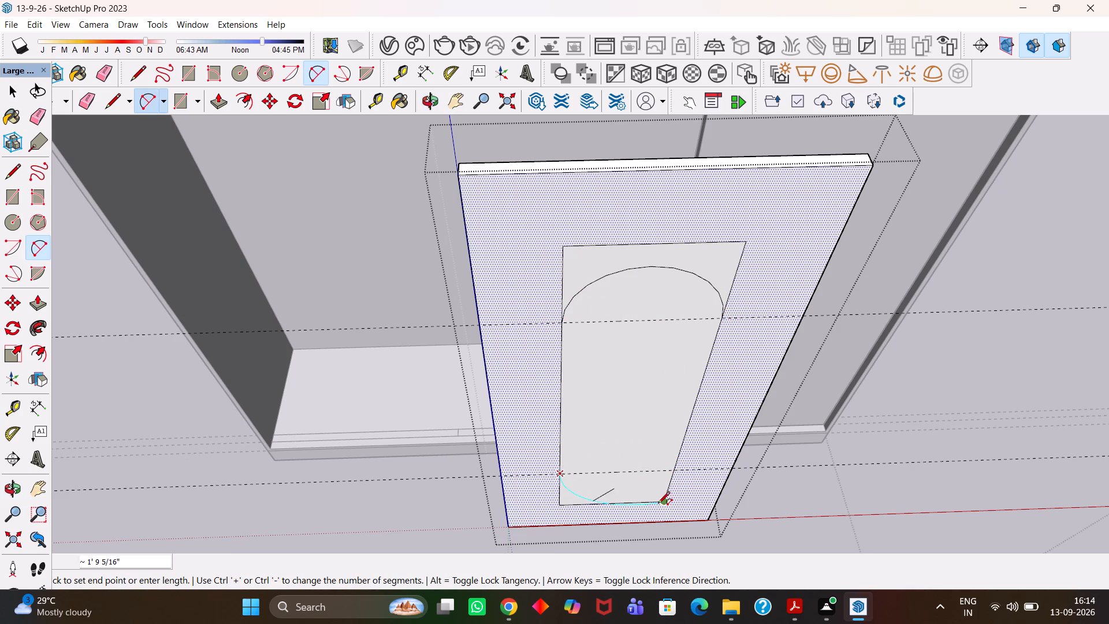
key(space)
scroll(654, 486, up, 2)
key(h)
drag(609, 484, 612, 422)
middle_drag(593, 434, 598, 427)
scroll(600, 427, up, 1)
key(a)
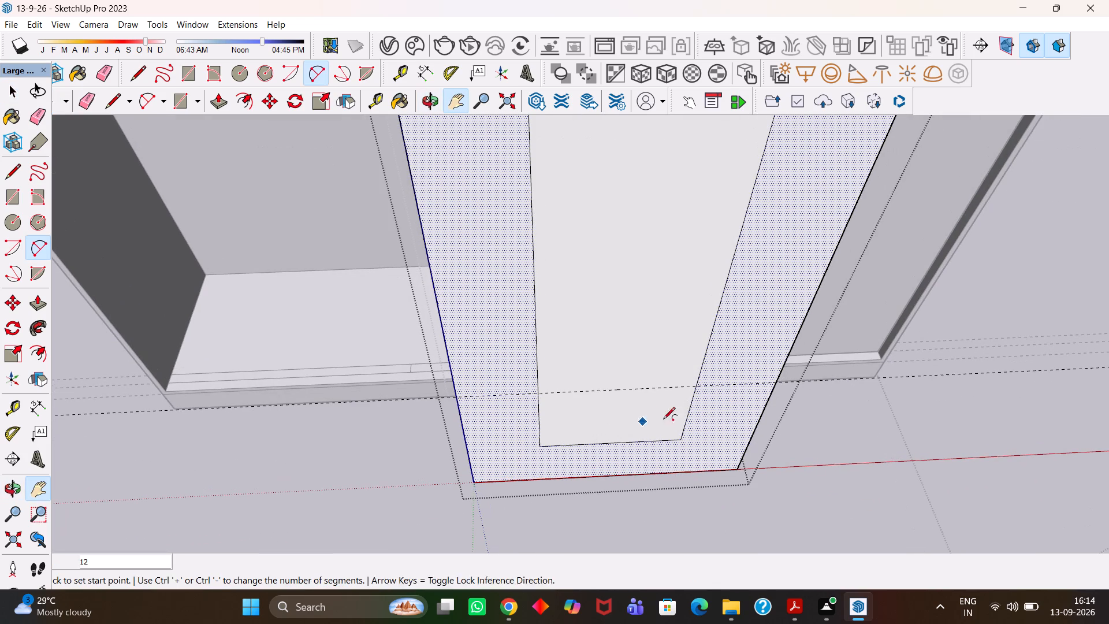
click(696, 384)
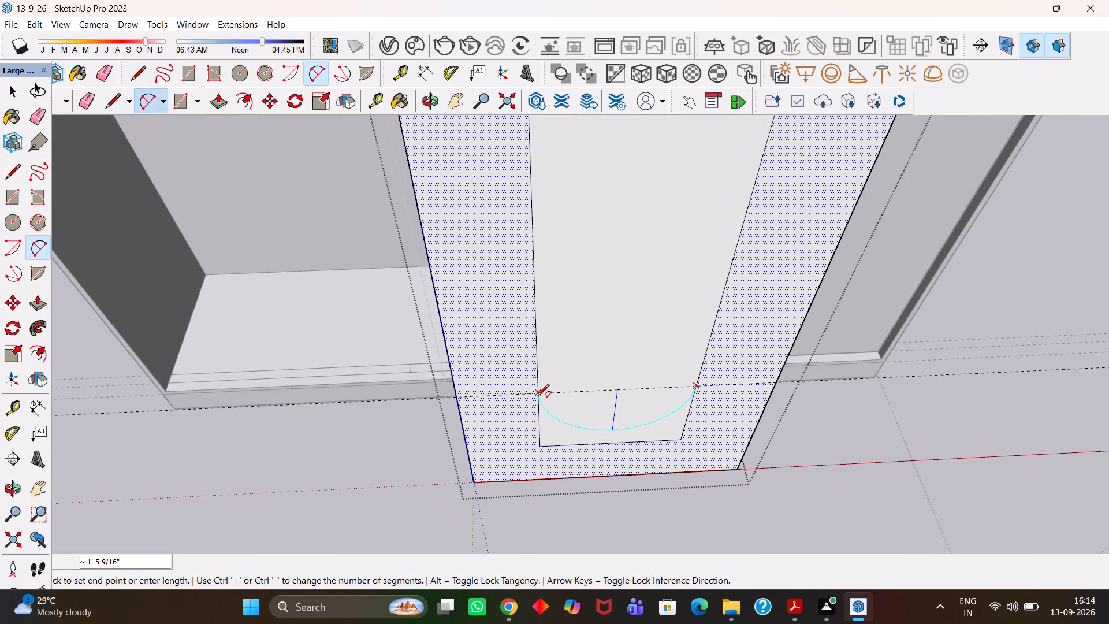
double_click(537, 397)
Erase the lower guide and the straight edges beyond both arcs, leaving a round-ended outline on the door panel.
scroll(537, 397, down, 3)
key(e)
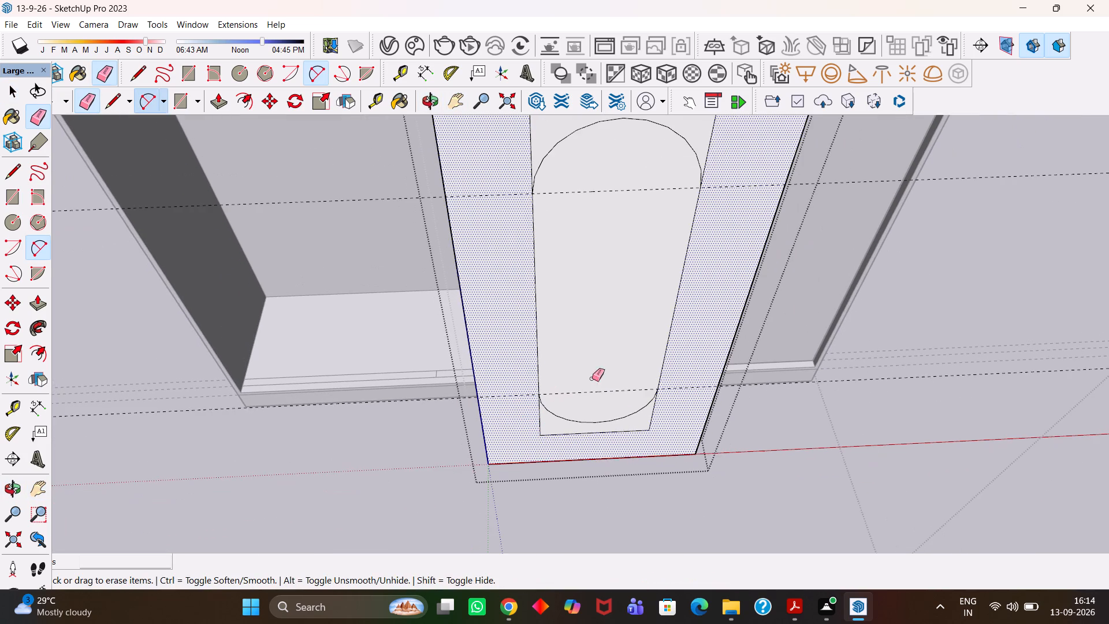
drag(607, 372, 596, 395)
drag(652, 418, 636, 426)
drag(634, 426, 613, 432)
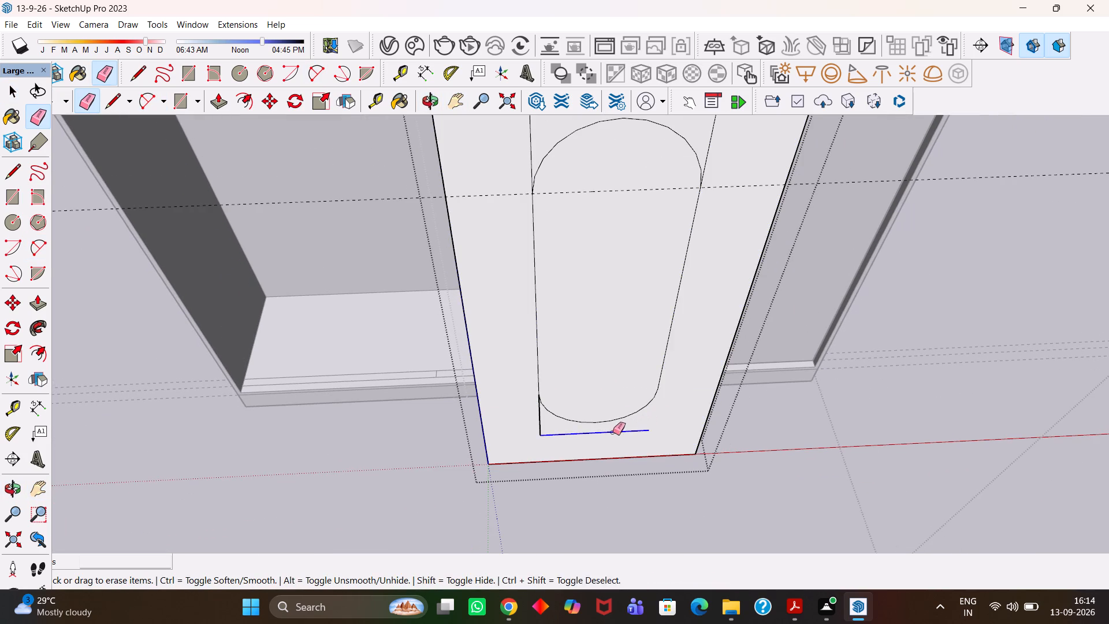
drag(613, 432, 604, 435)
drag(557, 436, 530, 425)
scroll(530, 425, down, 5)
drag(619, 250, 630, 260)
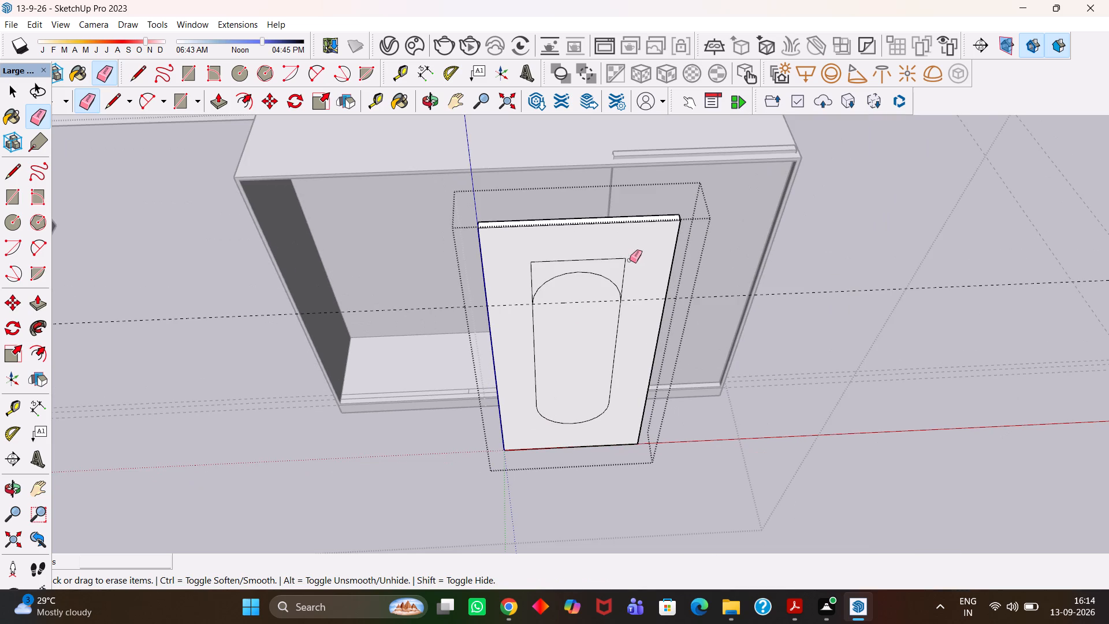
drag(630, 260, 631, 275)
drag(626, 275, 591, 259)
drag(578, 259, 523, 277)
Close the door panel group and clear the selection.
scroll(570, 340, down, 2)
key(space)
click(574, 356)
scroll(574, 356, down, 5)
scroll(574, 356, up, 5)
scroll(574, 356, down, 3)
key(space)
click(578, 470)
click(556, 395)
middle_drag(561, 382, 572, 389)
click(624, 455)
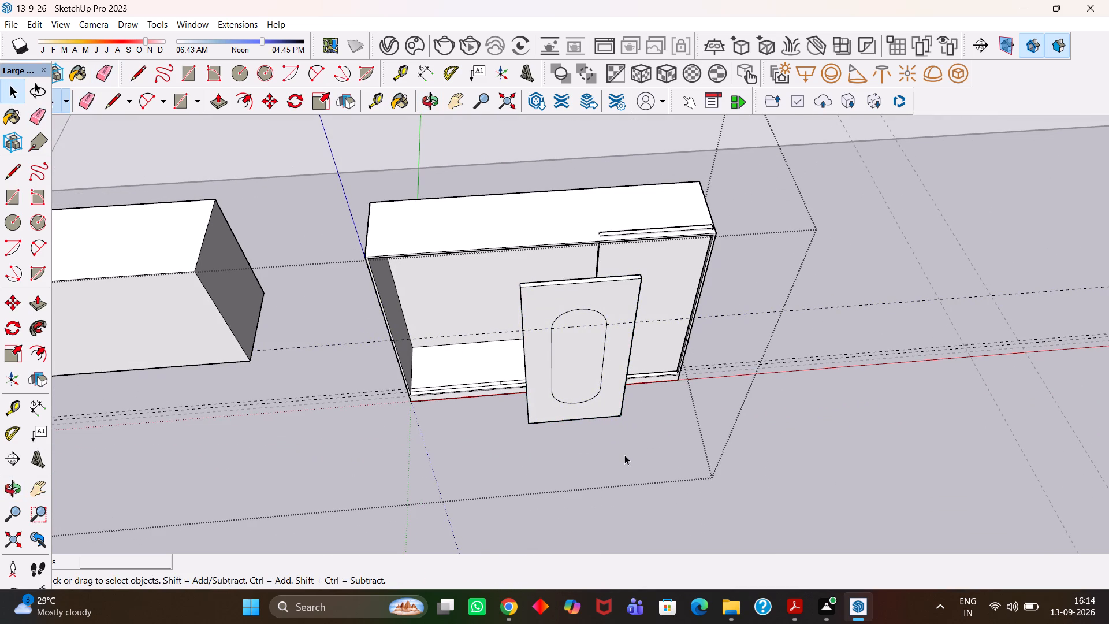
Reopen the door panel group, delete its remaining horizontal guide and close the group.
key(e)
drag(305, 367, 303, 325)
drag(314, 345, 316, 359)
drag(316, 343, 319, 356)
key(space)
click(325, 346)
double_click(324, 345)
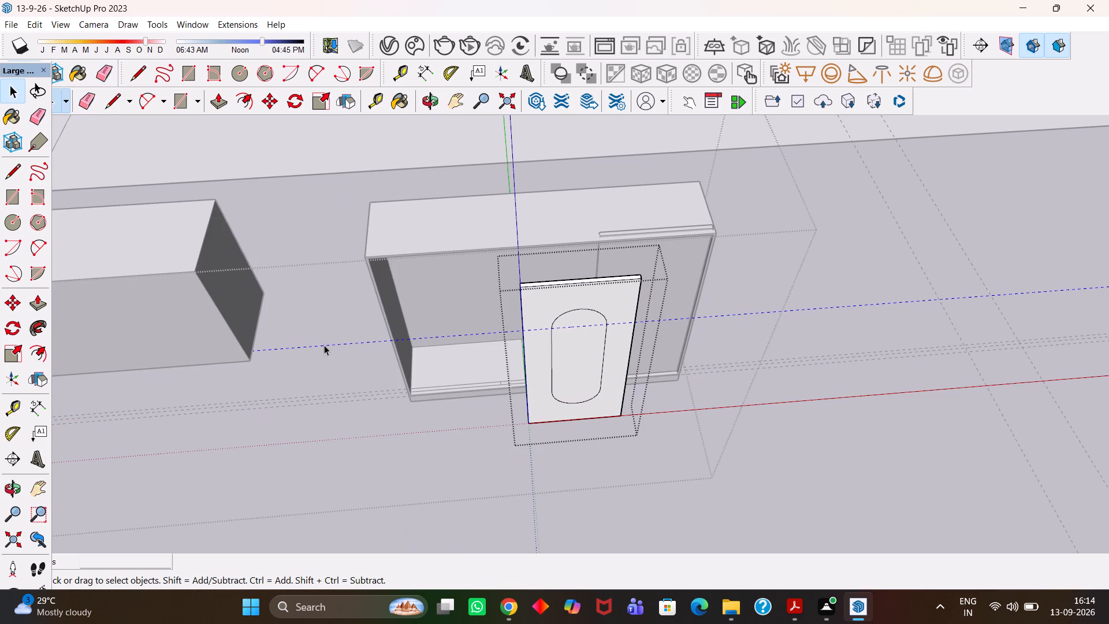
click(324, 346)
key(Delete)
click(324, 346)
key(Delete)
click(342, 404)
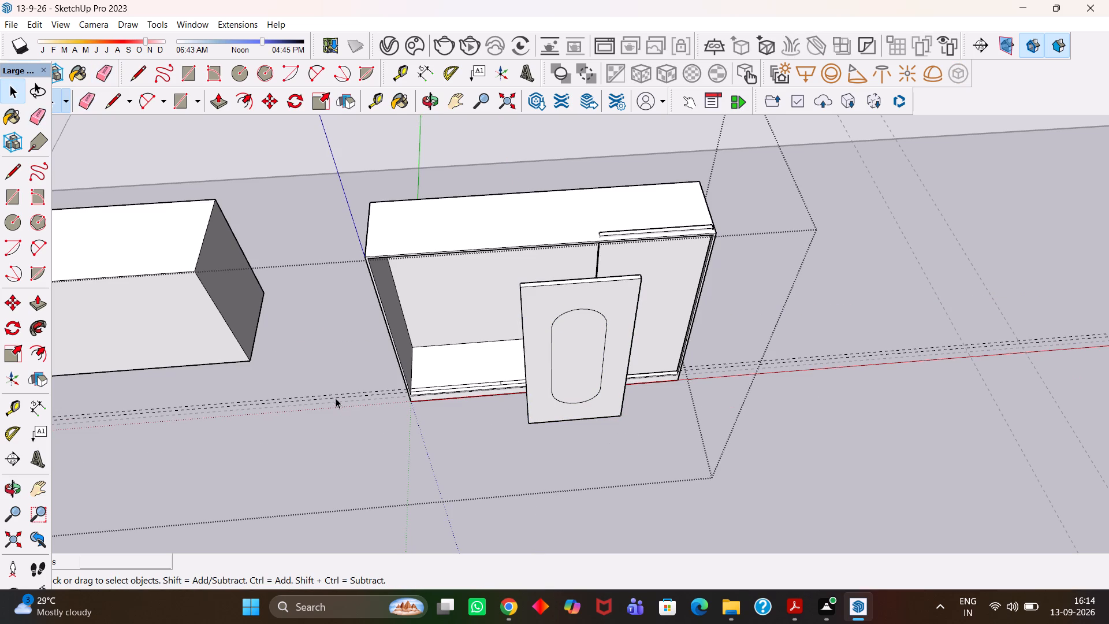
Erase the parallel guides running along the unit's front floor edge.
scroll(335, 393, up, 3)
key(e)
drag(338, 393, 338, 410)
drag(337, 389, 341, 416)
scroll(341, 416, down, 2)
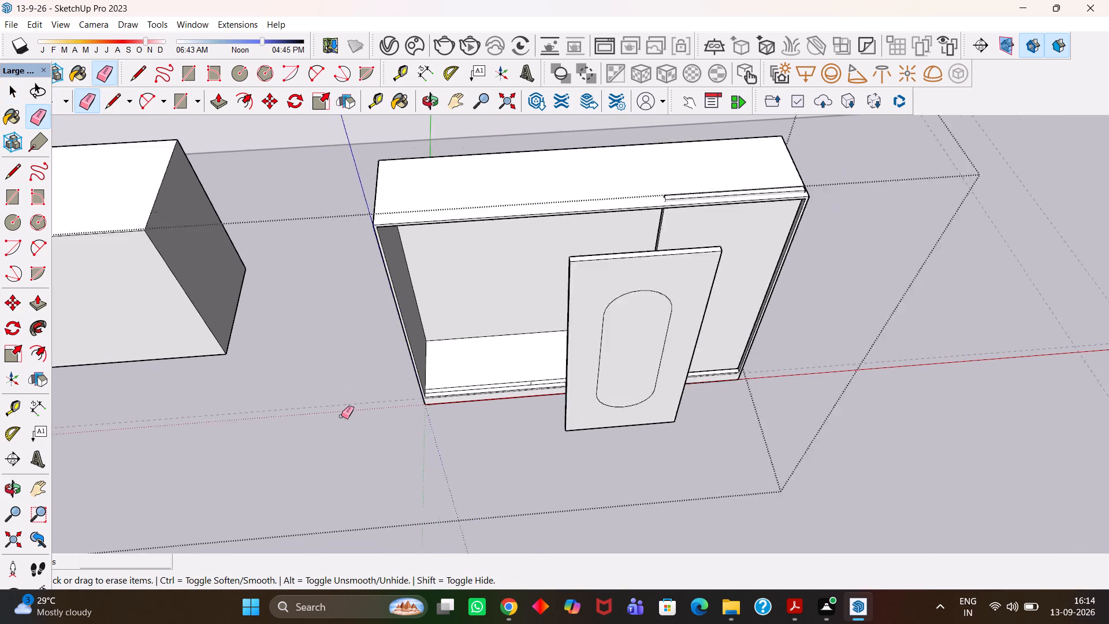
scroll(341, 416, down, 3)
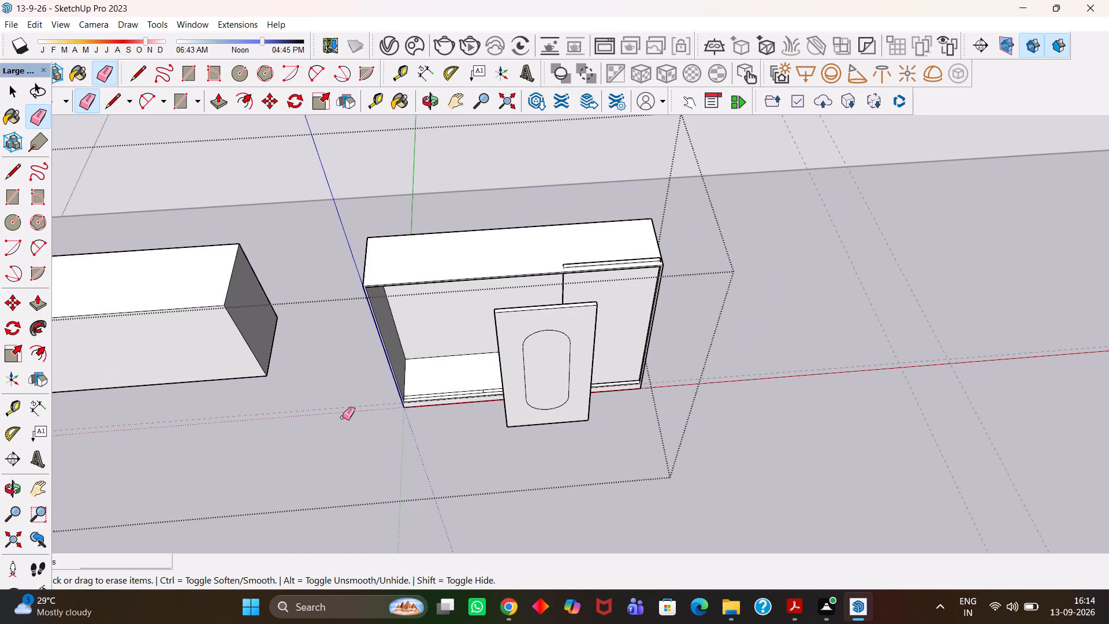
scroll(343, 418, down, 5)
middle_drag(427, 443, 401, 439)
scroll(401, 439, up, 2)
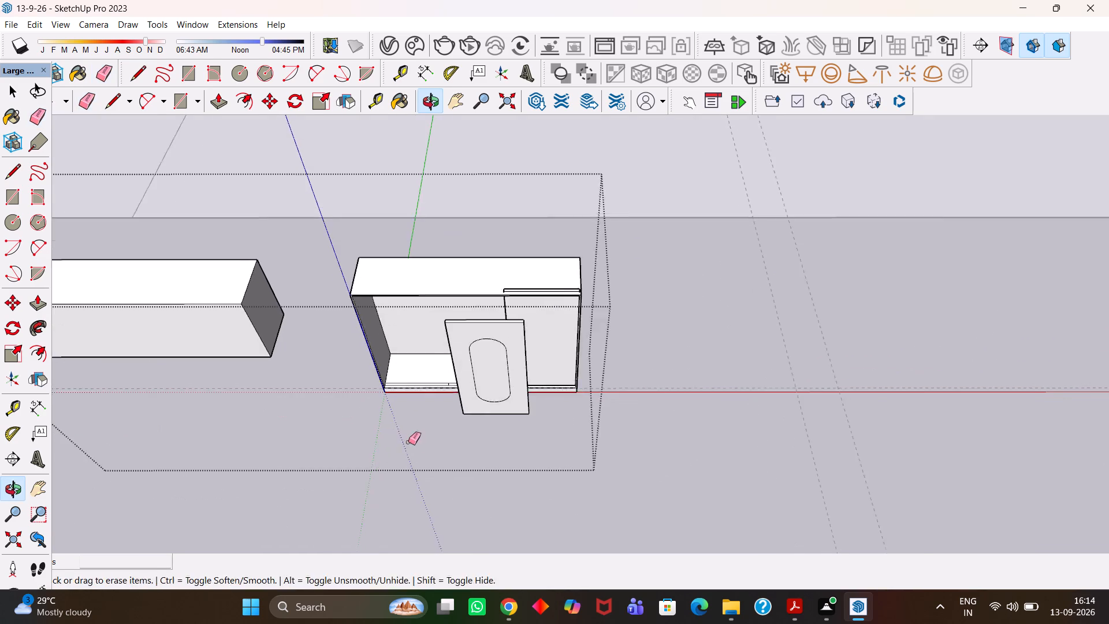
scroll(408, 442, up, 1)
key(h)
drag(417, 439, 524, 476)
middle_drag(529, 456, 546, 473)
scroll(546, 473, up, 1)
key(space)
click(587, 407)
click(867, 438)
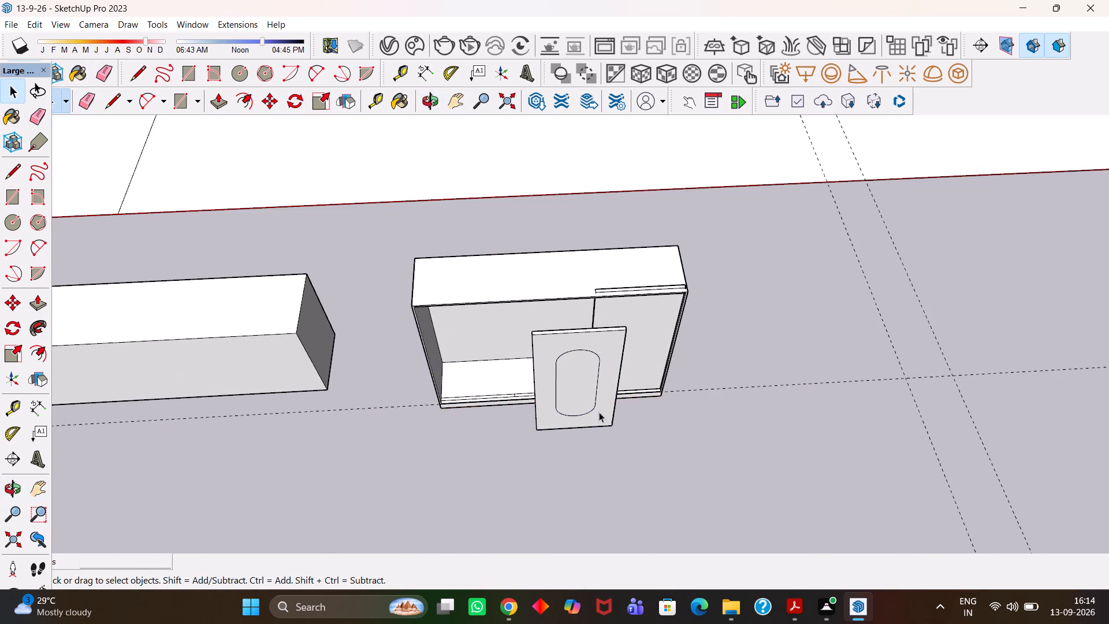
Open the loose door panel's group inside the built-in unit and paint the round-ended inset with Color C02.
click(567, 415)
double_click(567, 414)
click(567, 400)
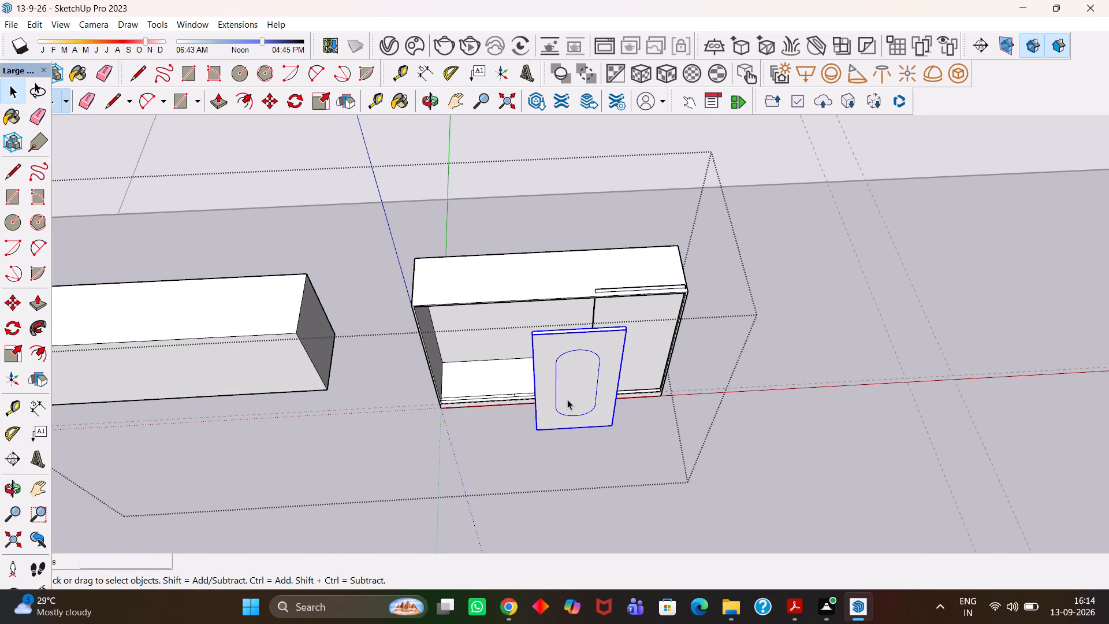
scroll(567, 399, up, 2)
double_click(569, 399)
scroll(569, 399, up, 1)
key(b)
click(569, 399)
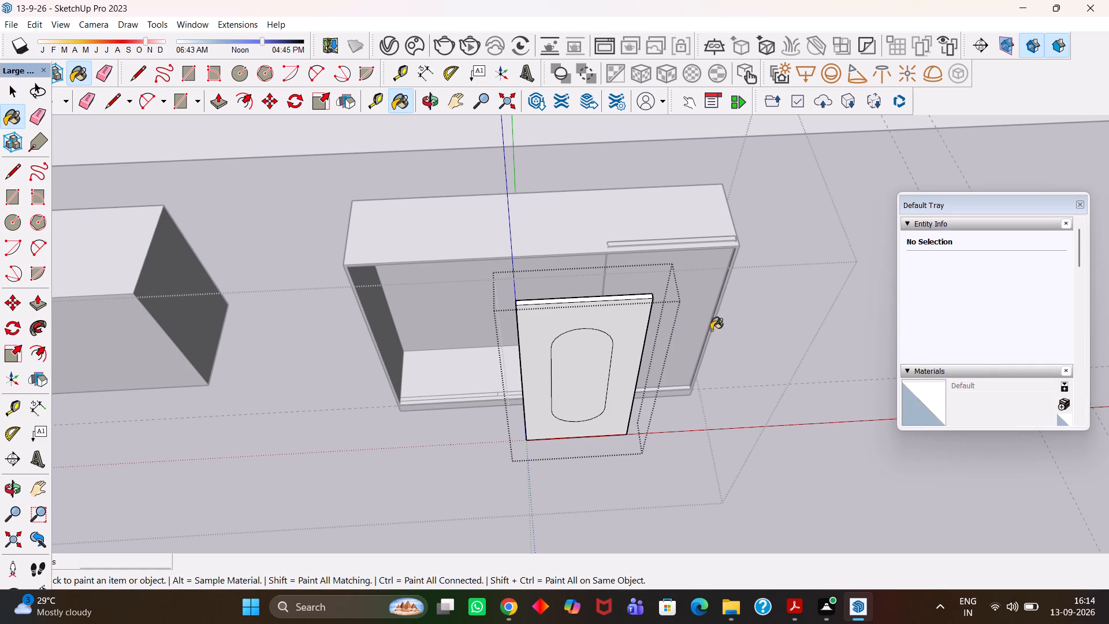
scroll(951, 374, down, 5)
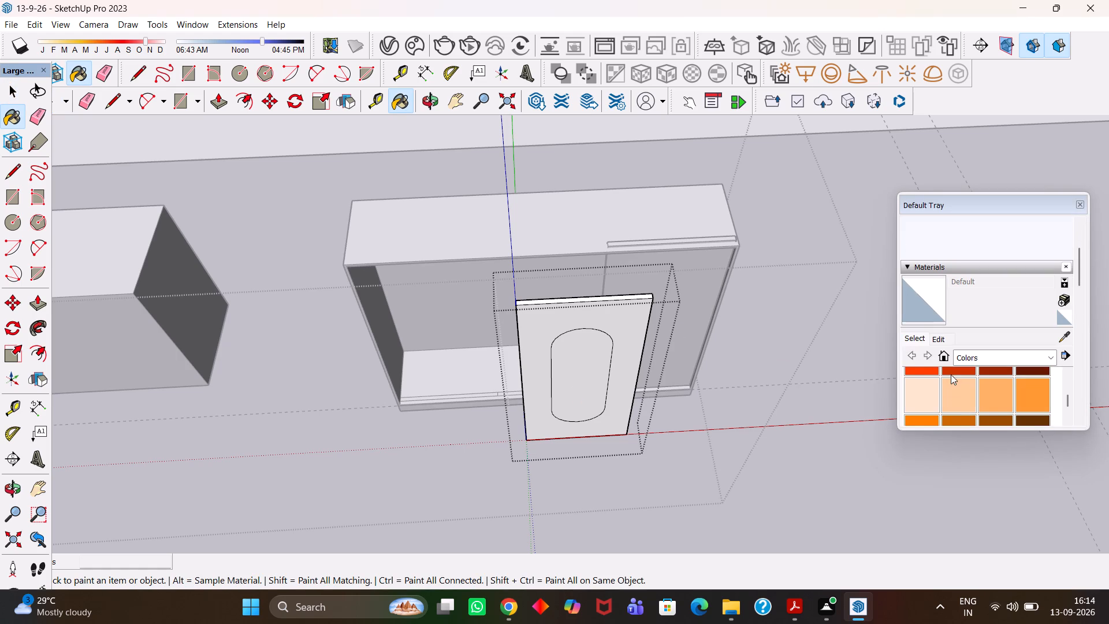
click(955, 404)
click(582, 384)
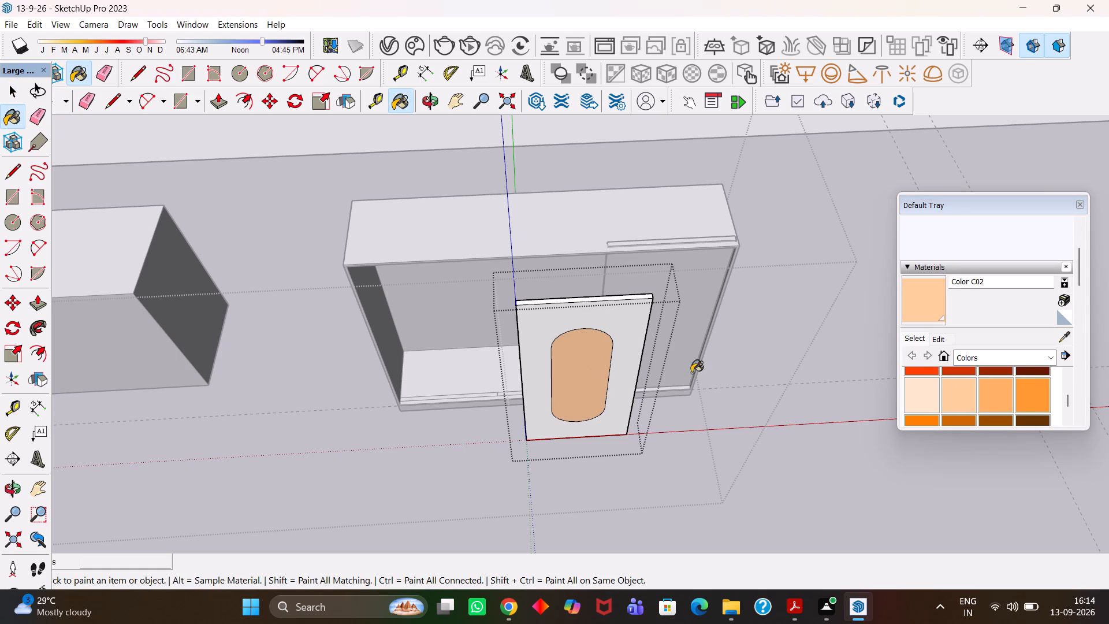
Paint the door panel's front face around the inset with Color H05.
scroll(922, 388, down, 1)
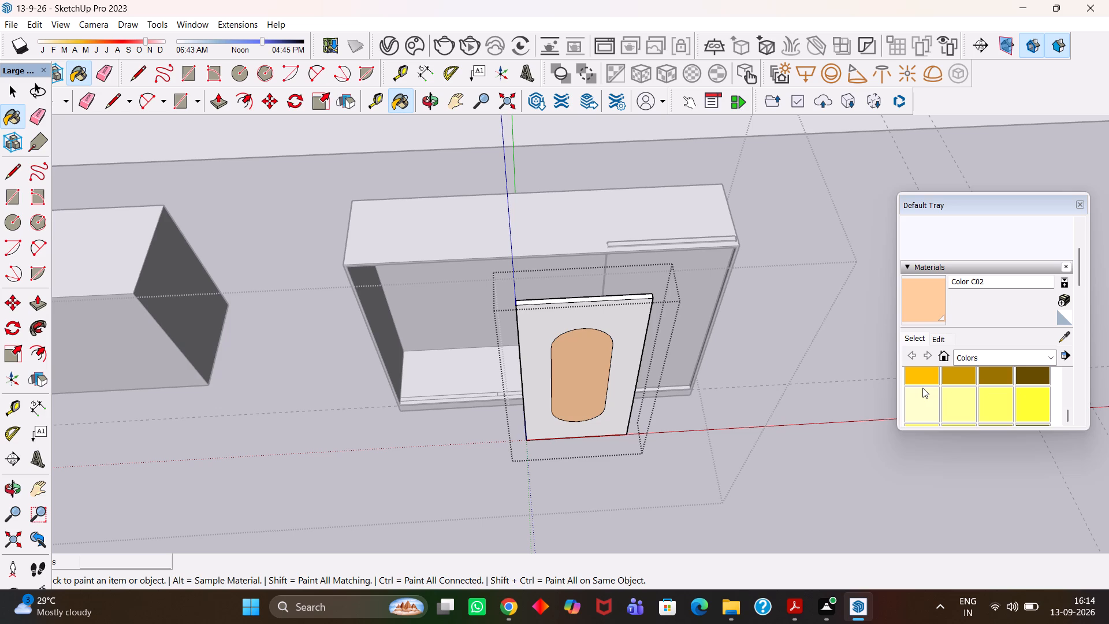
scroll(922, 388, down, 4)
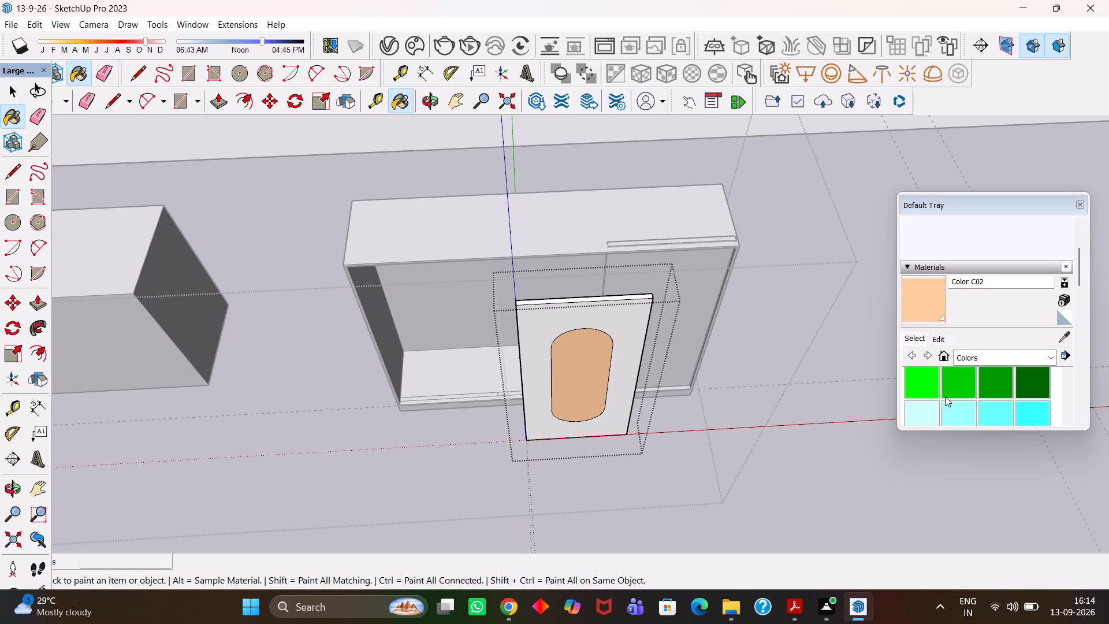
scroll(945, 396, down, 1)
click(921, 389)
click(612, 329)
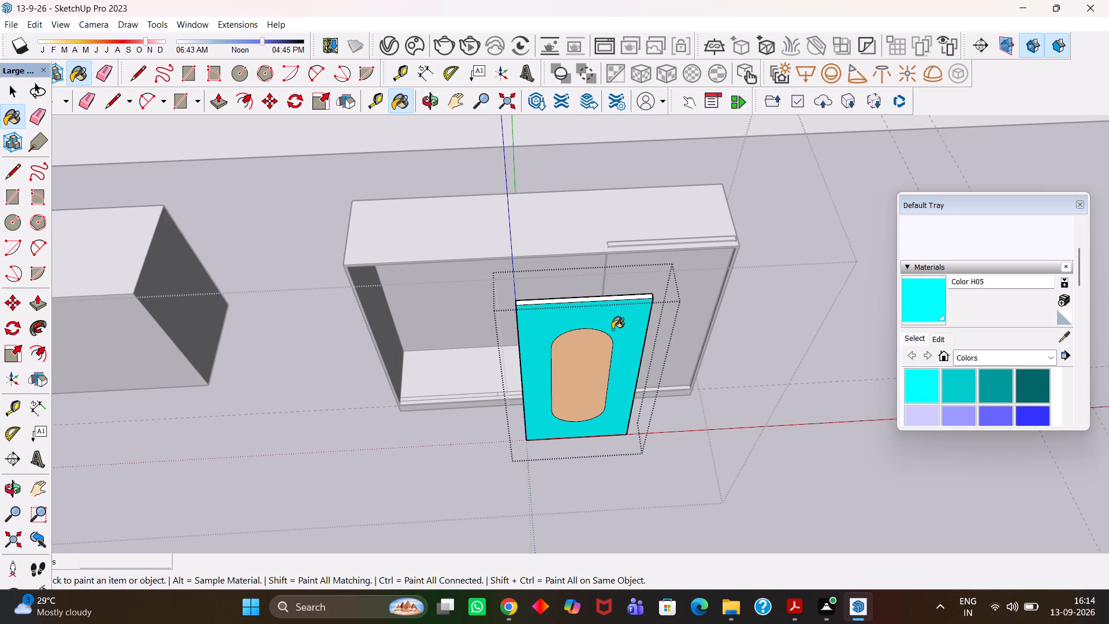
Paint the door panel's front face around the inset with Color M01 and close the panel group.
scroll(974, 402, down, 5)
scroll(969, 400, up, 3)
scroll(969, 400, down, 3)
click(955, 373)
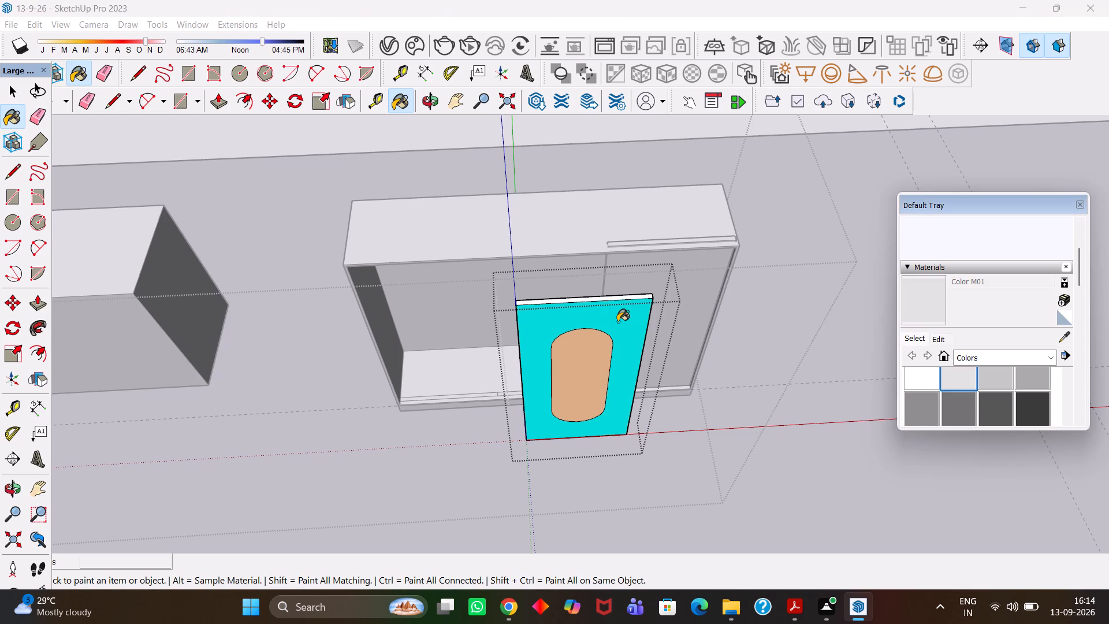
click(619, 322)
scroll(619, 322, up, 7)
middle_drag(576, 363, 589, 228)
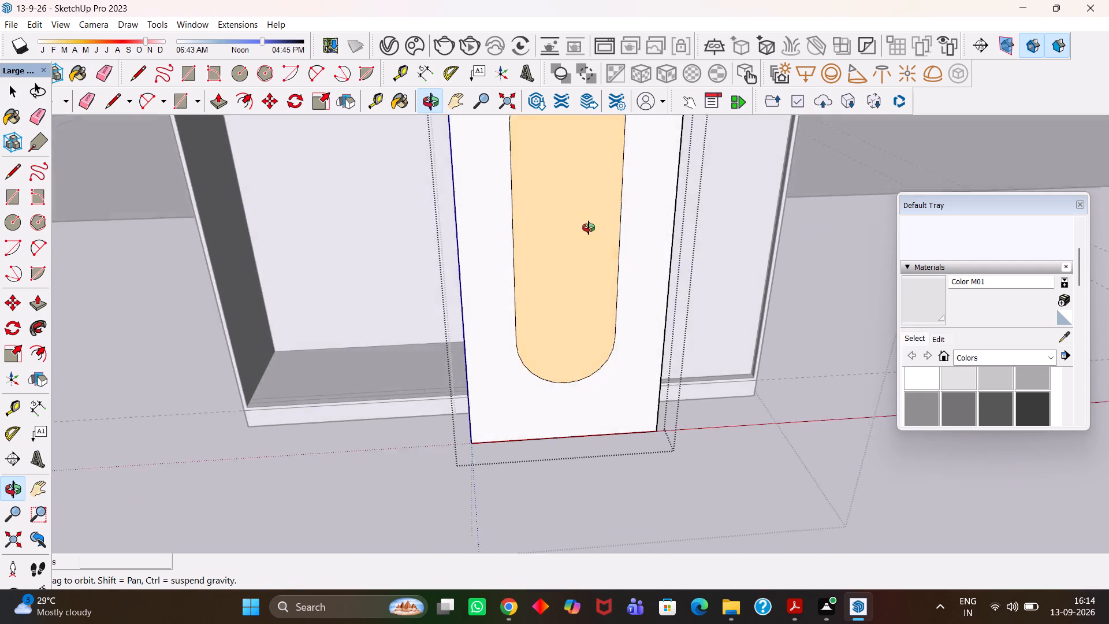
middle_drag(589, 228, 601, 322)
scroll(601, 322, down, 10)
middle_drag(616, 380, 583, 376)
scroll(583, 376, down, 1)
key(space)
click(592, 465)
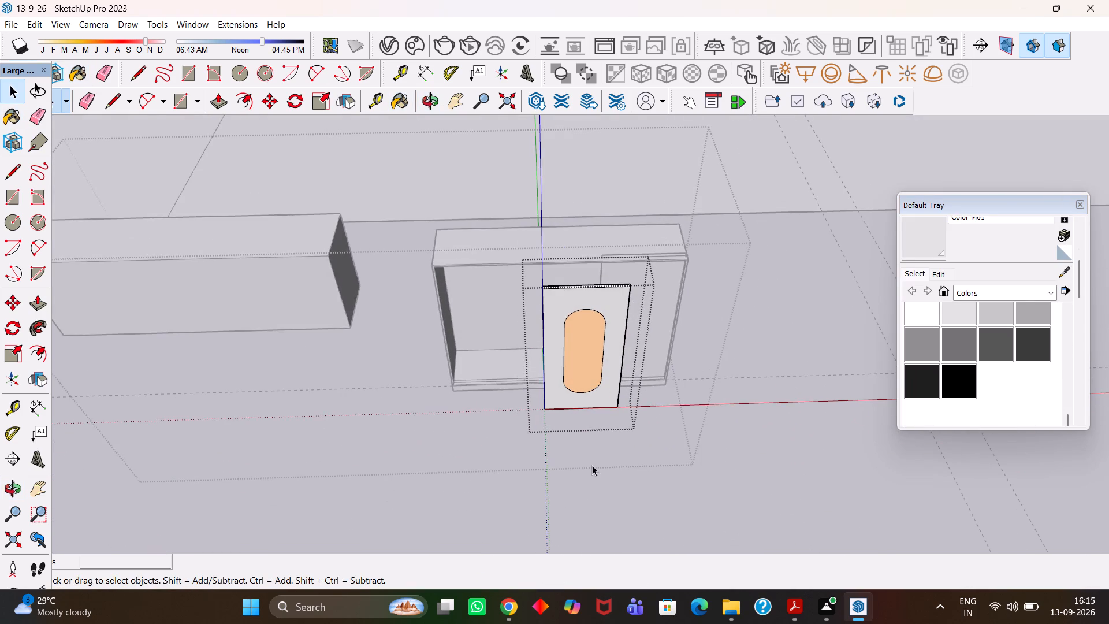
Move the painted door panel by its lower front corner onto the inner floor corner at the unit's left end.
click(571, 331)
middle_drag(575, 315, 574, 369)
scroll(577, 369, up, 1)
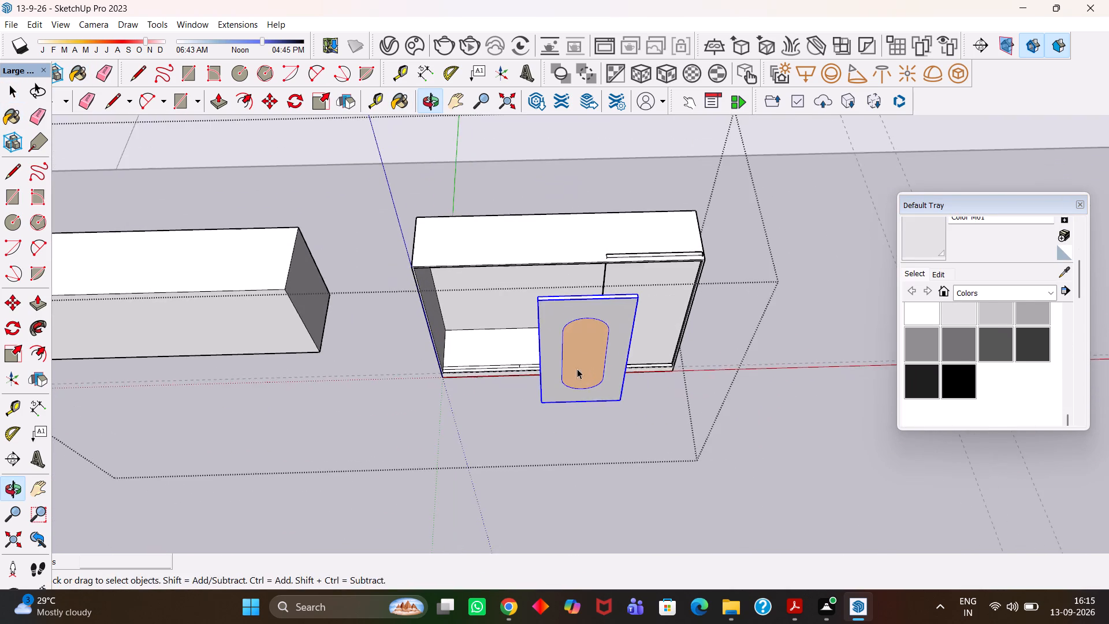
key(m)
scroll(561, 421, up, 5)
click(541, 402)
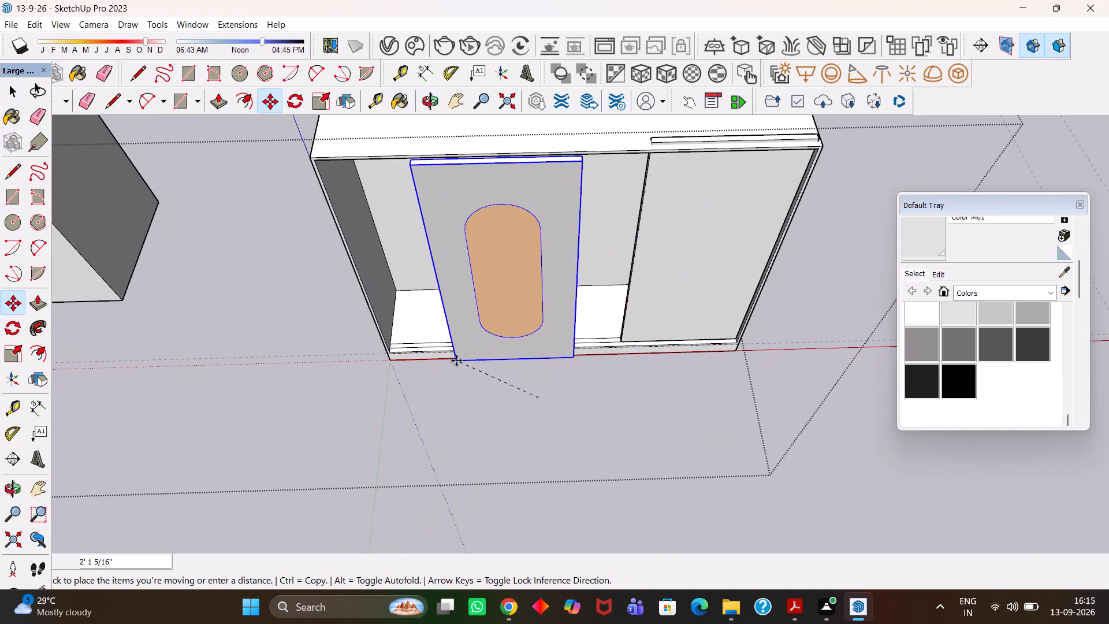
scroll(456, 361, up, 9)
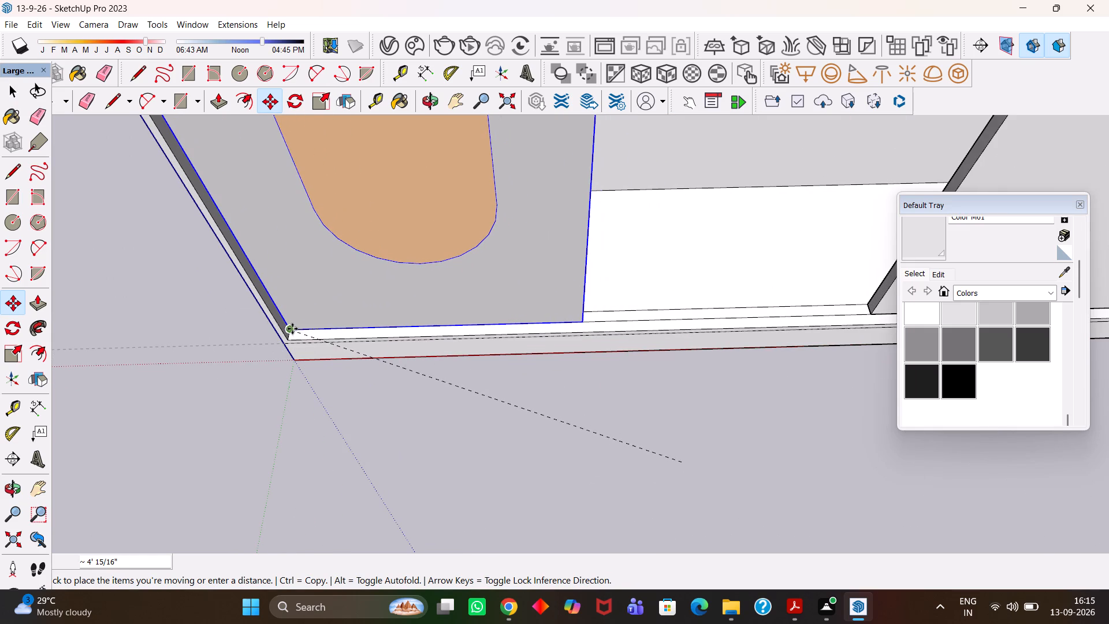
click(292, 329)
Scale the painted door panel's height down to about 0.95 so it fits under the shell's top, and clear the selection.
key(h)
scroll(292, 329, down, 8)
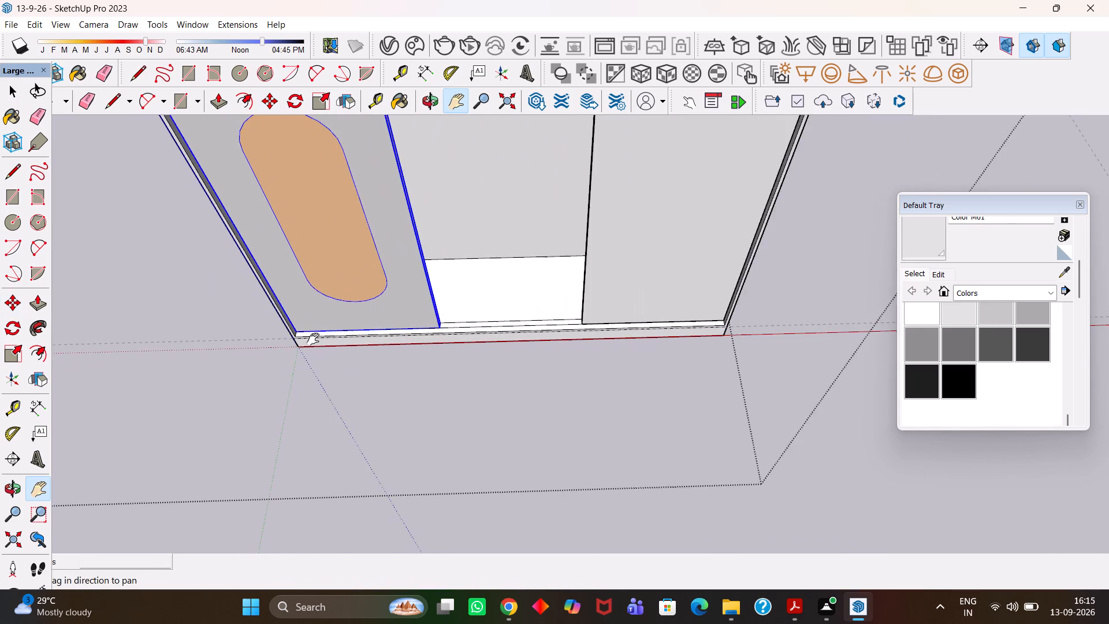
scroll(315, 341, down, 4)
key(h)
drag(328, 330, 448, 425)
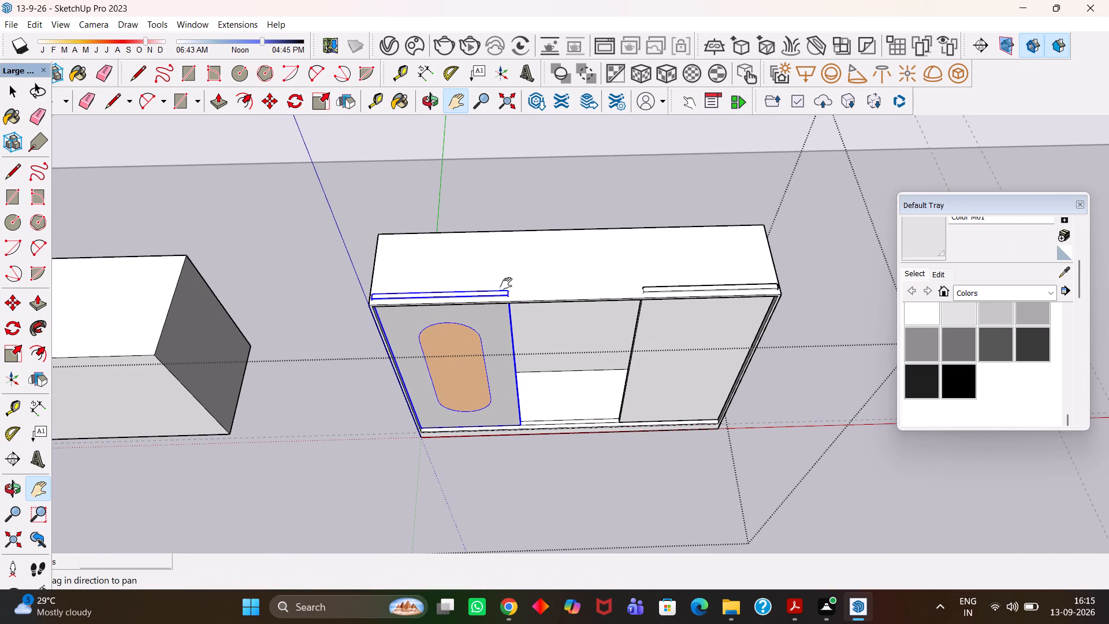
scroll(476, 339, up, 4)
key(h)
drag(464, 346, 473, 349)
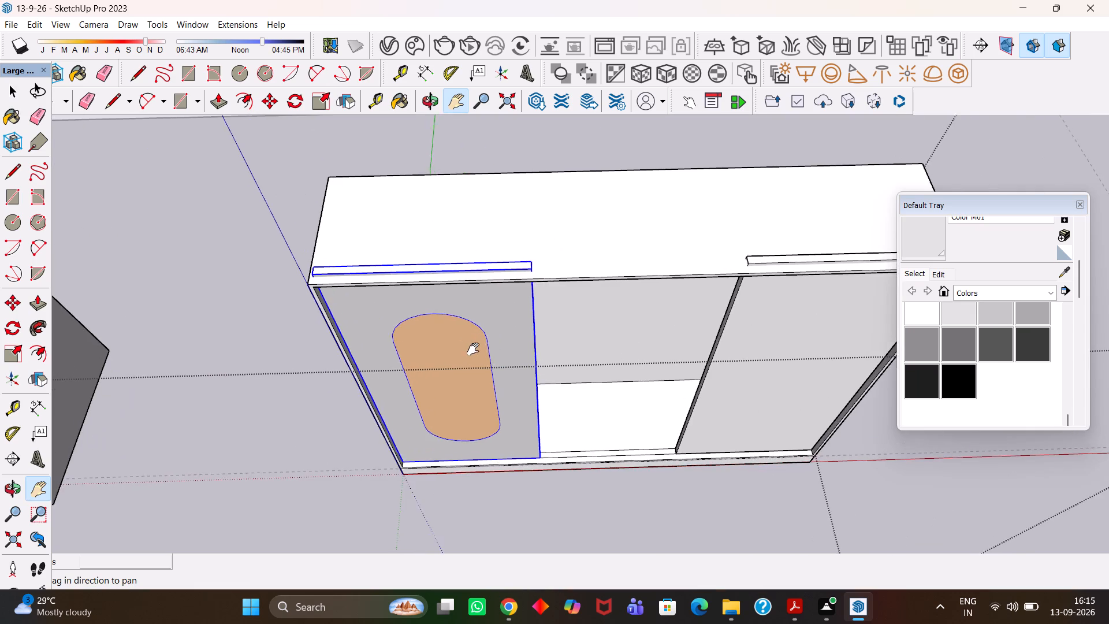
drag(473, 349, 504, 357)
middle_click(498, 355)
middle_click(497, 356)
key(s)
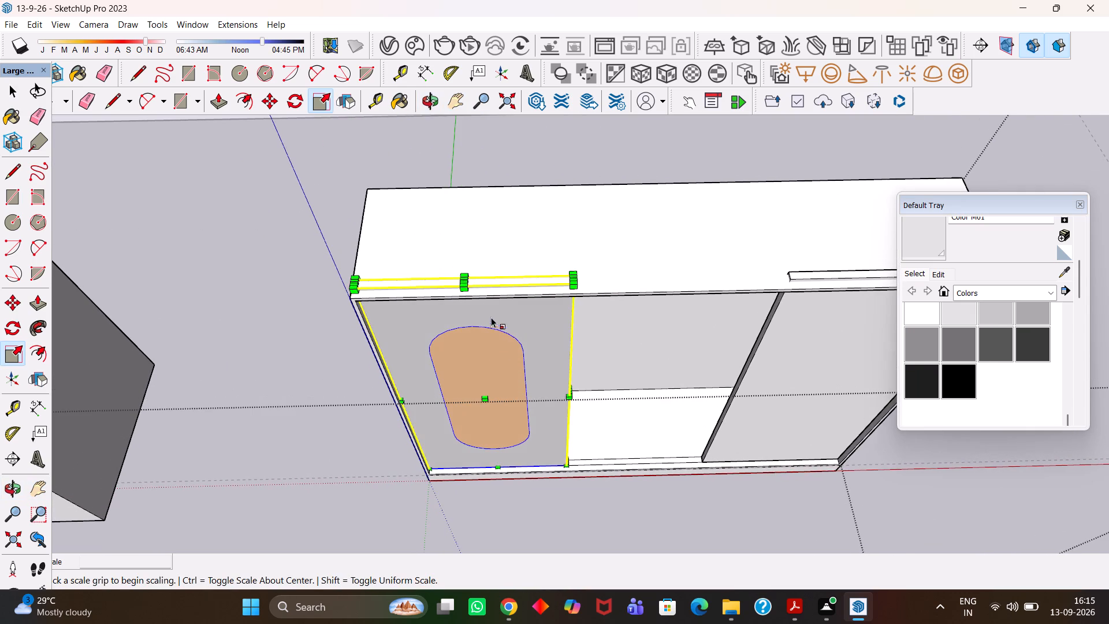
scroll(482, 306, up, 2)
click(459, 272)
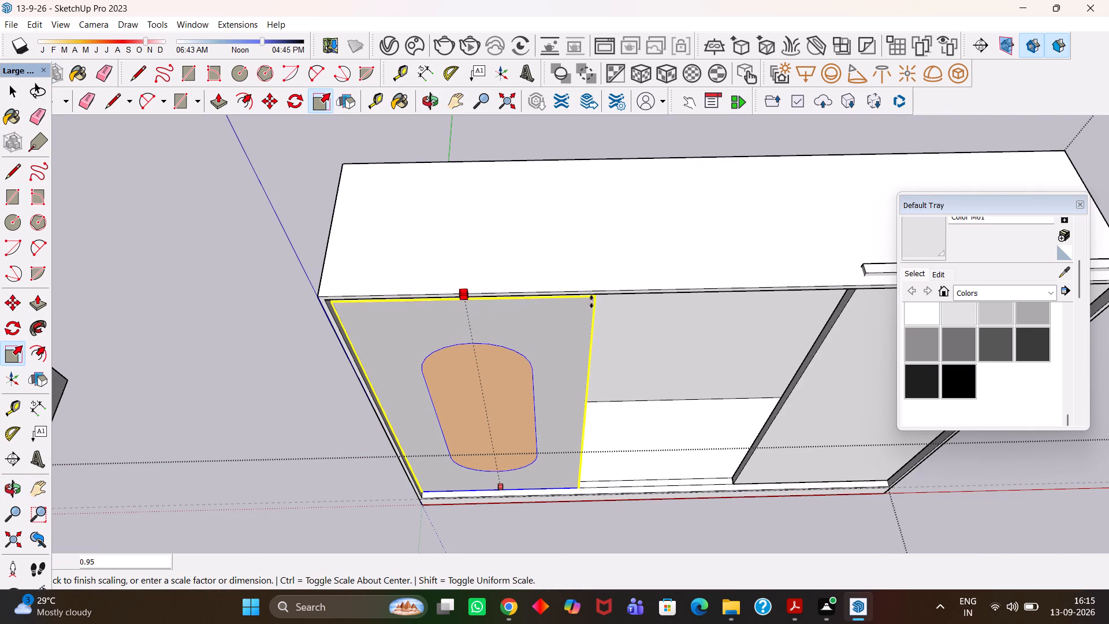
click(601, 296)
key(h)
scroll(582, 307, down, 4)
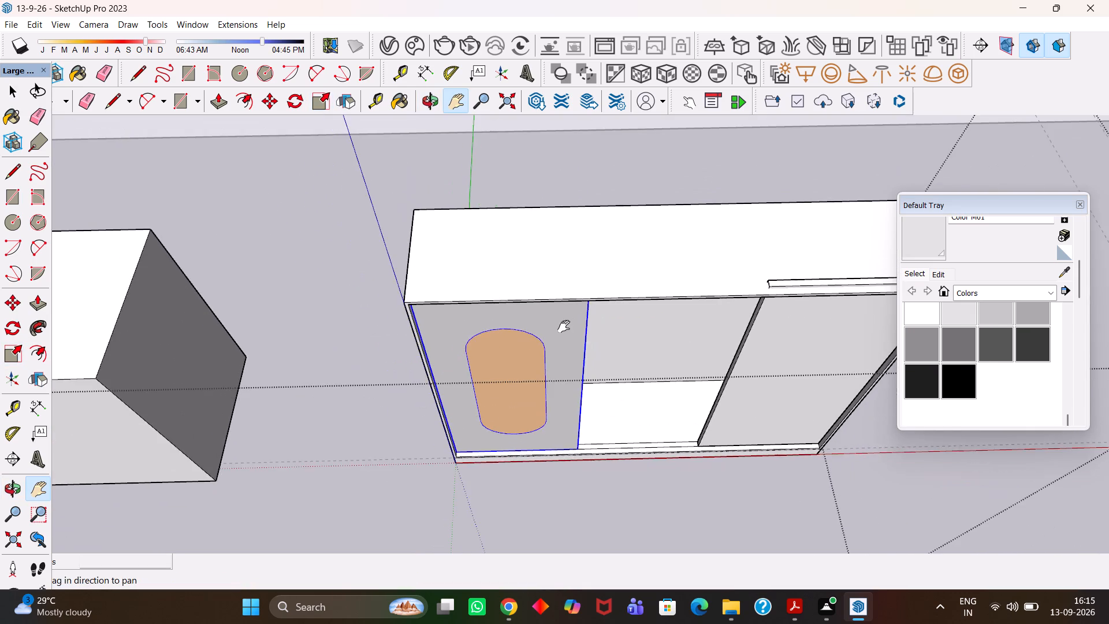
scroll(549, 346, down, 6)
middle_click(533, 459)
scroll(533, 459, up, 2)
key(space)
click(535, 445)
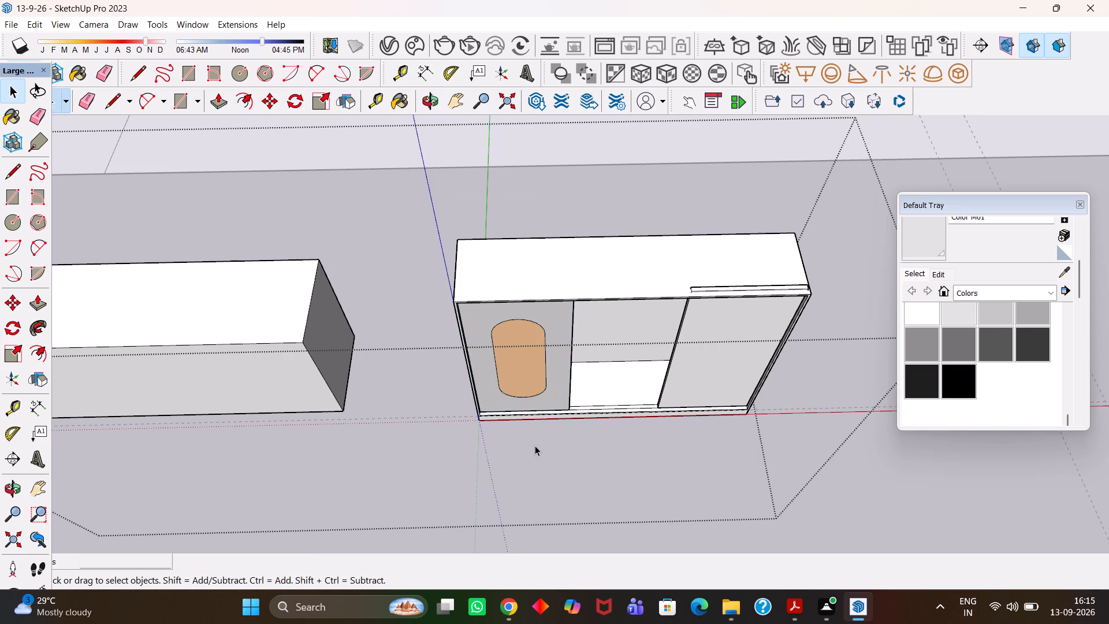
Delete the plain door panel at the right end of the unit.
scroll(557, 402, up, 8)
middle_drag(578, 428, 558, 418)
scroll(469, 382, up, 1)
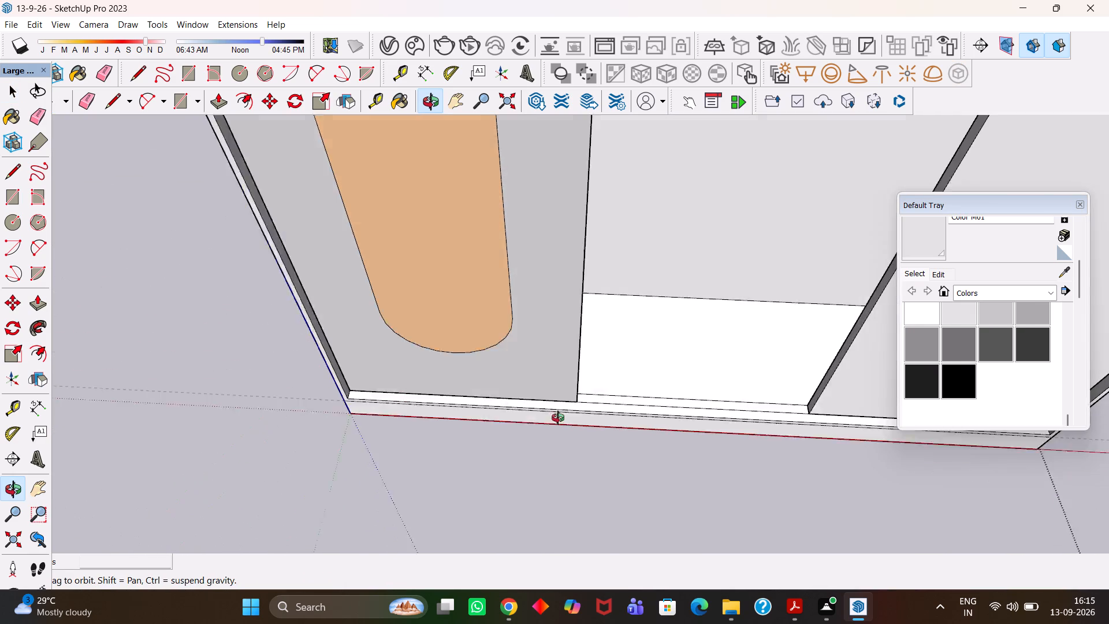
middle_drag(558, 418, 559, 421)
scroll(561, 434, down, 9)
key(h)
middle_drag(525, 409, 547, 430)
key(h)
scroll(540, 440, down, 4)
drag(660, 458, 559, 460)
scroll(548, 464, down, 4)
middle_drag(571, 471, 620, 411)
scroll(618, 411, up, 5)
key(space)
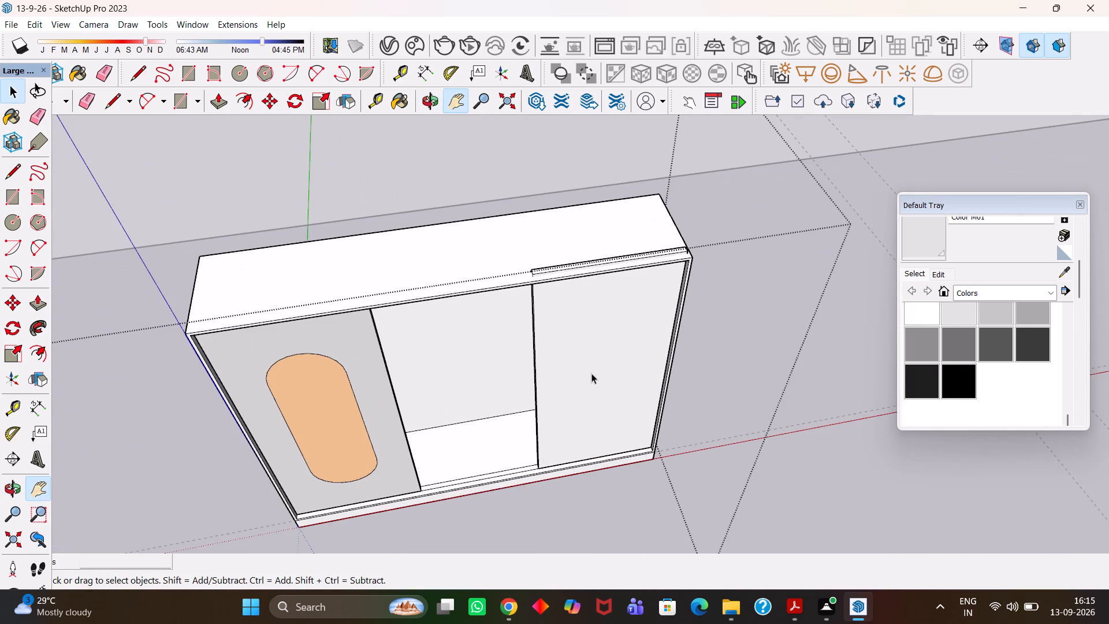
click(591, 373)
scroll(591, 373, down, 3)
key(Delete)
Copy the painted door panel about 5' 11 1/16" along the floor strip to the unit's right inner corner.
scroll(591, 373, up, 1)
click(372, 420)
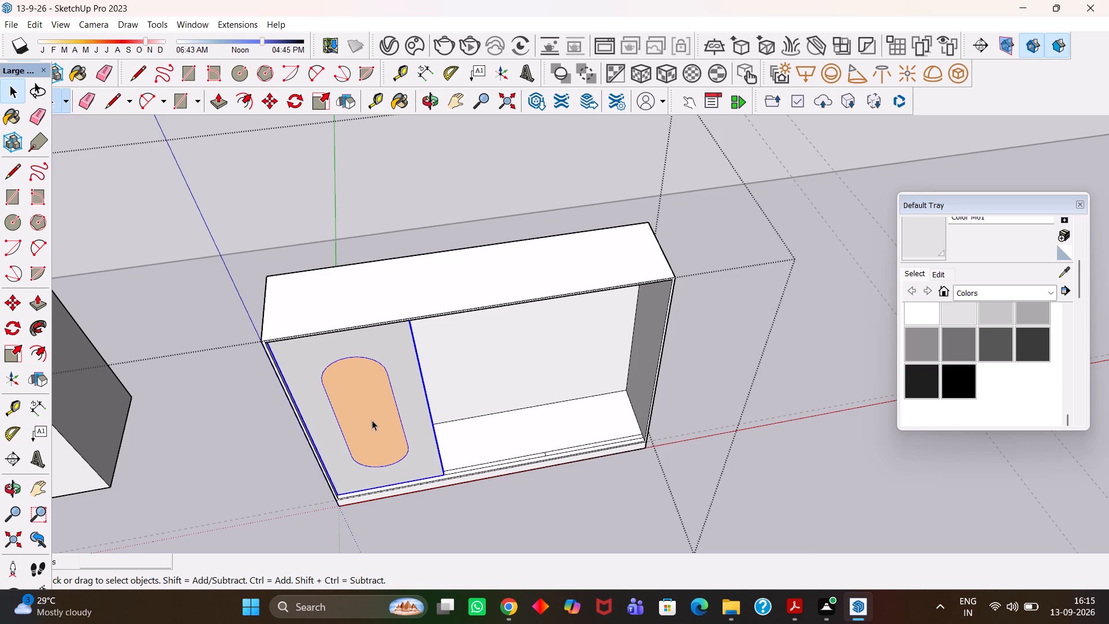
scroll(372, 420, up, 3)
key(m)
scroll(408, 459, up, 2)
middle_drag(420, 477, 388, 466)
scroll(420, 477, up, 2)
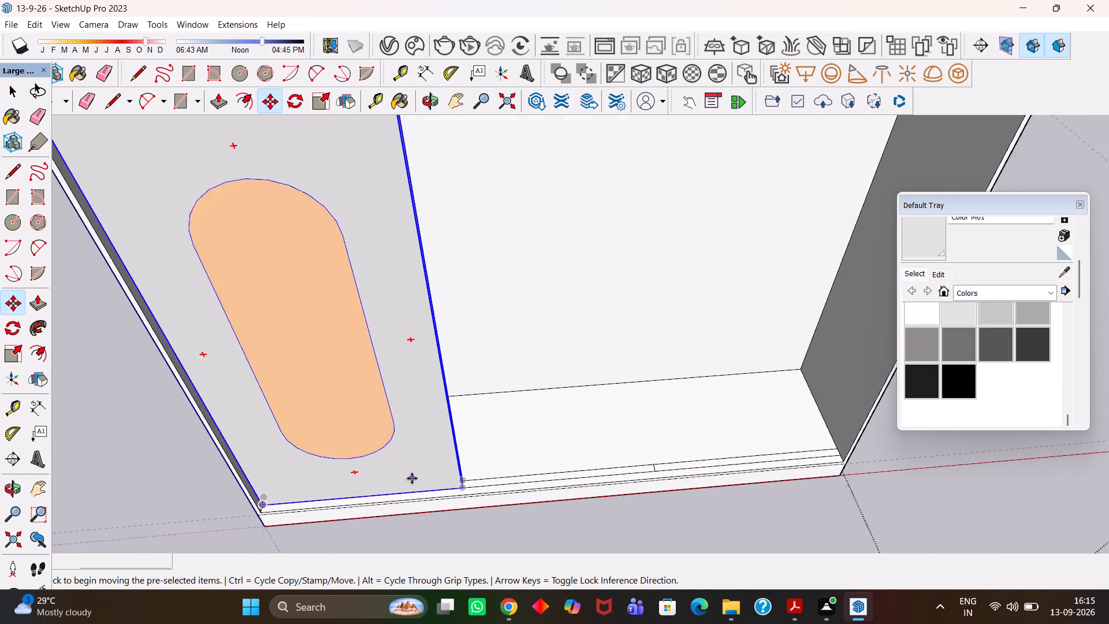
scroll(412, 478, up, 1)
scroll(460, 485, up, 2)
click(467, 491)
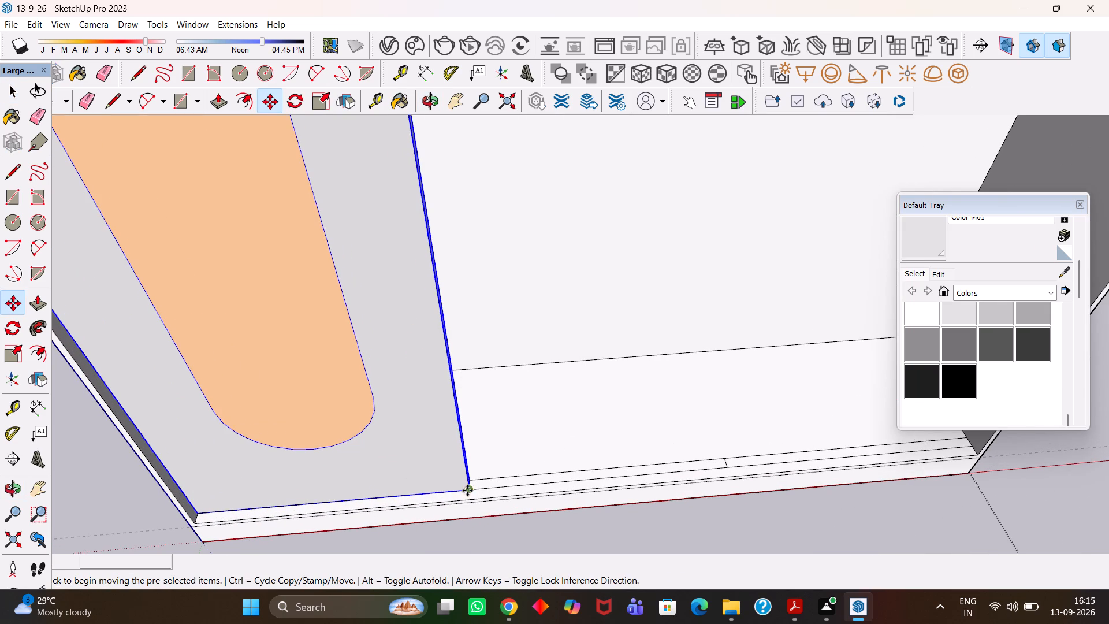
key(h)
scroll(520, 490, down, 5)
drag(601, 491, 503, 488)
drag(586, 482, 534, 480)
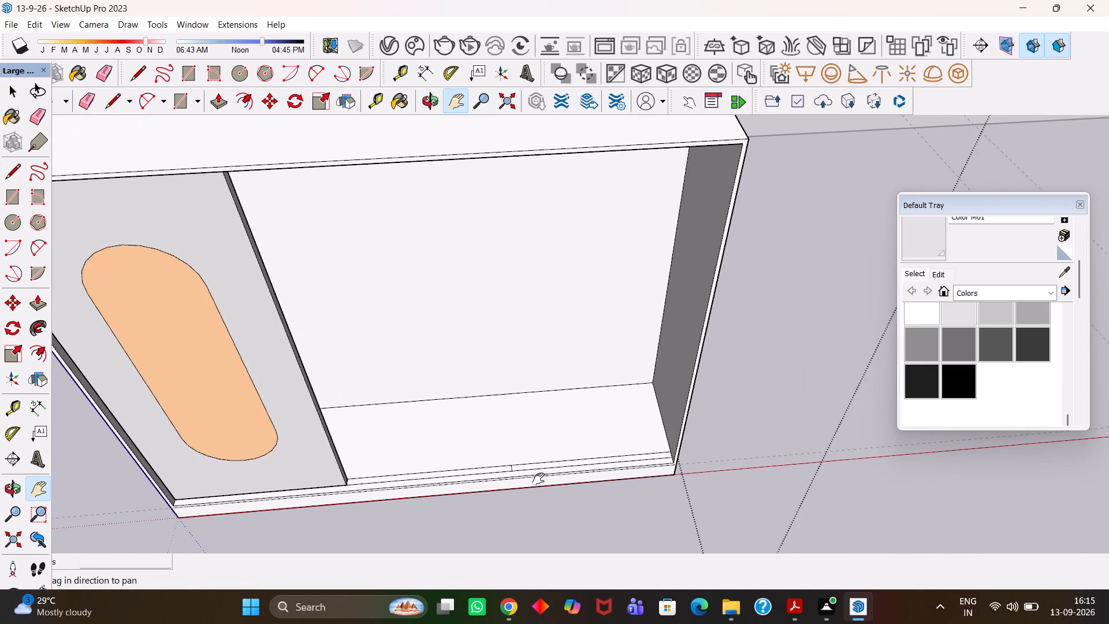
key(Escape)
scroll(600, 471, up, 2)
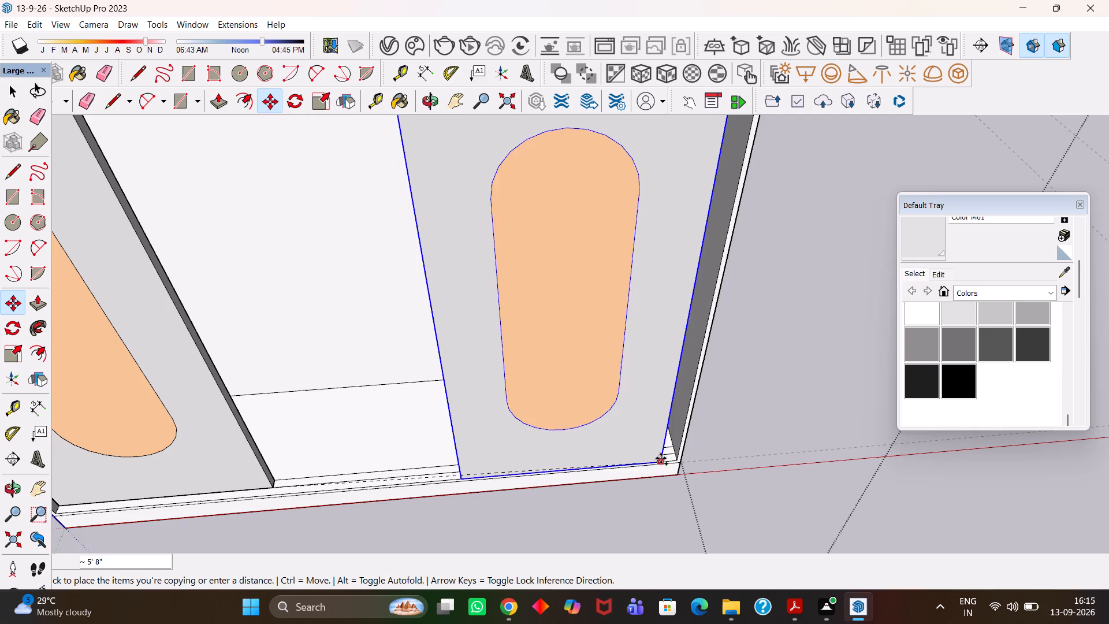
scroll(674, 459, up, 2)
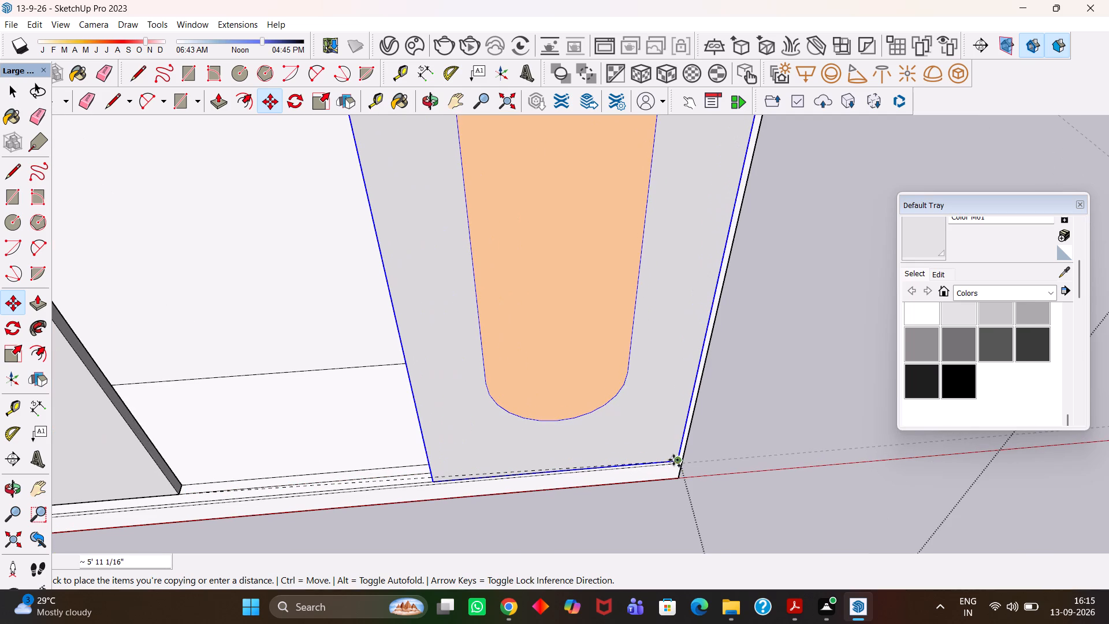
scroll(673, 458, up, 2)
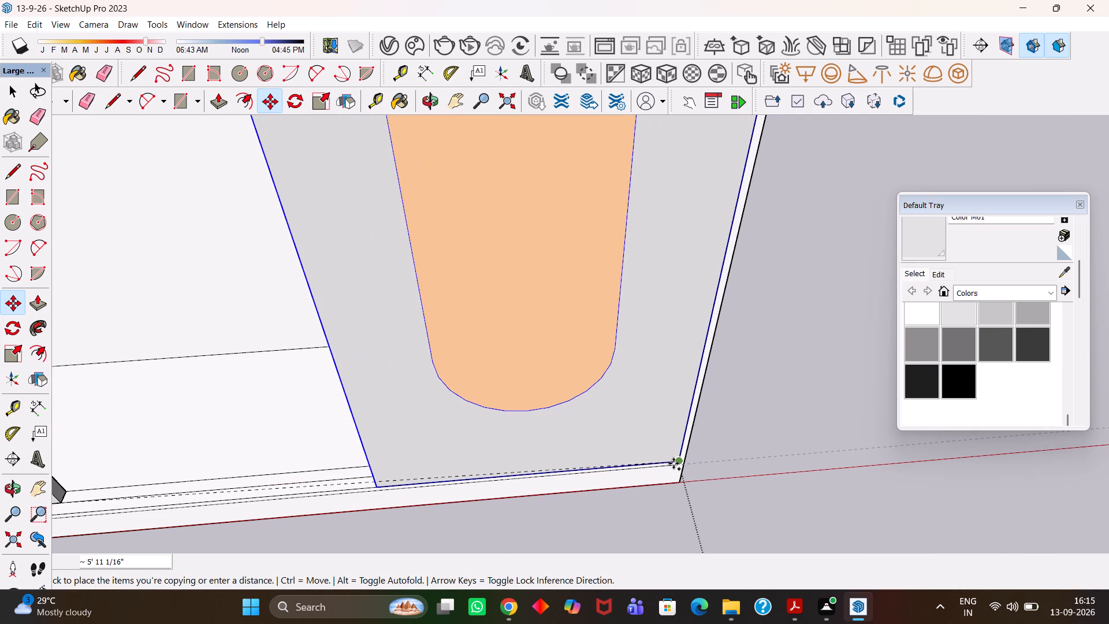
click(673, 463)
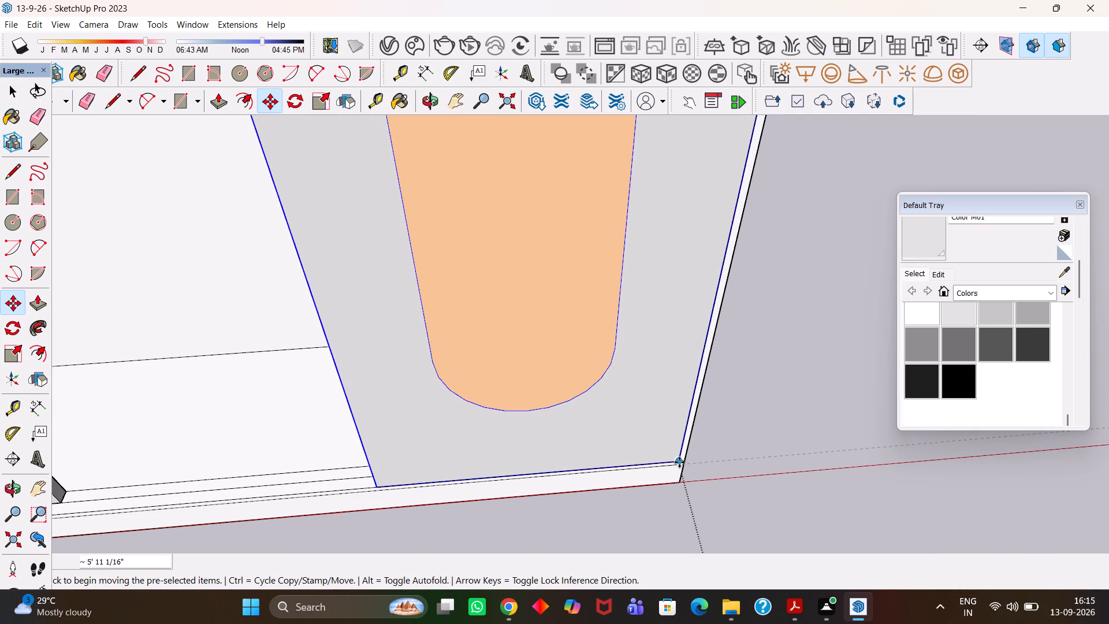
Copy the right-end door panel back about 2' 11 9/16" to the rear corner of its inner edge, filling the middle third.
click(679, 462)
key(h)
scroll(535, 449, down, 3)
drag(368, 414, 597, 372)
scroll(641, 415, up, 2)
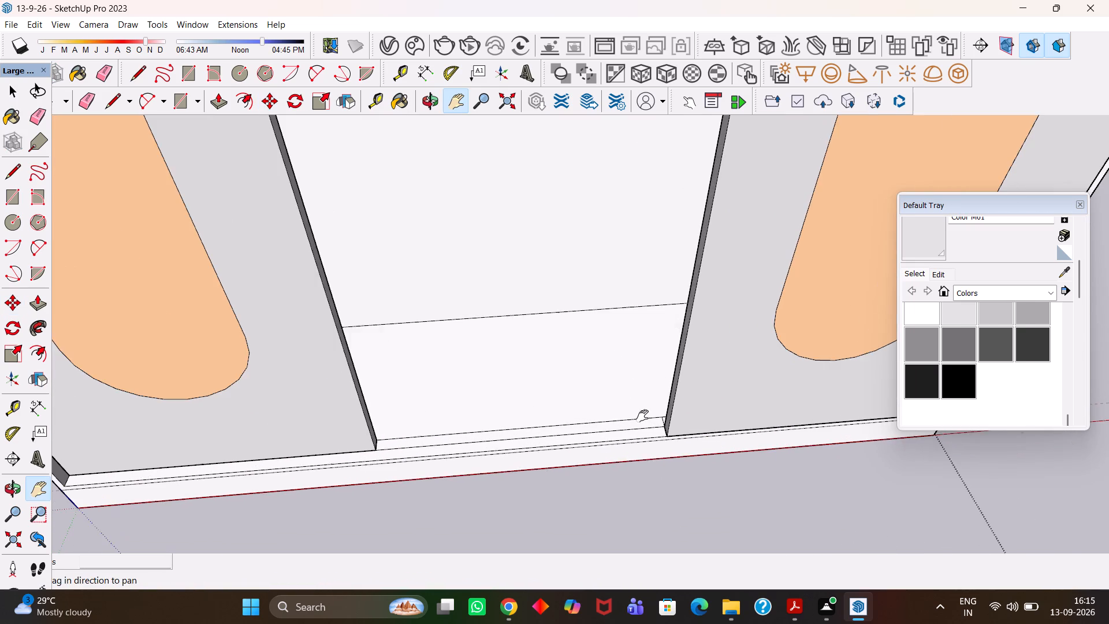
scroll(647, 431, up, 2)
key(Escape)
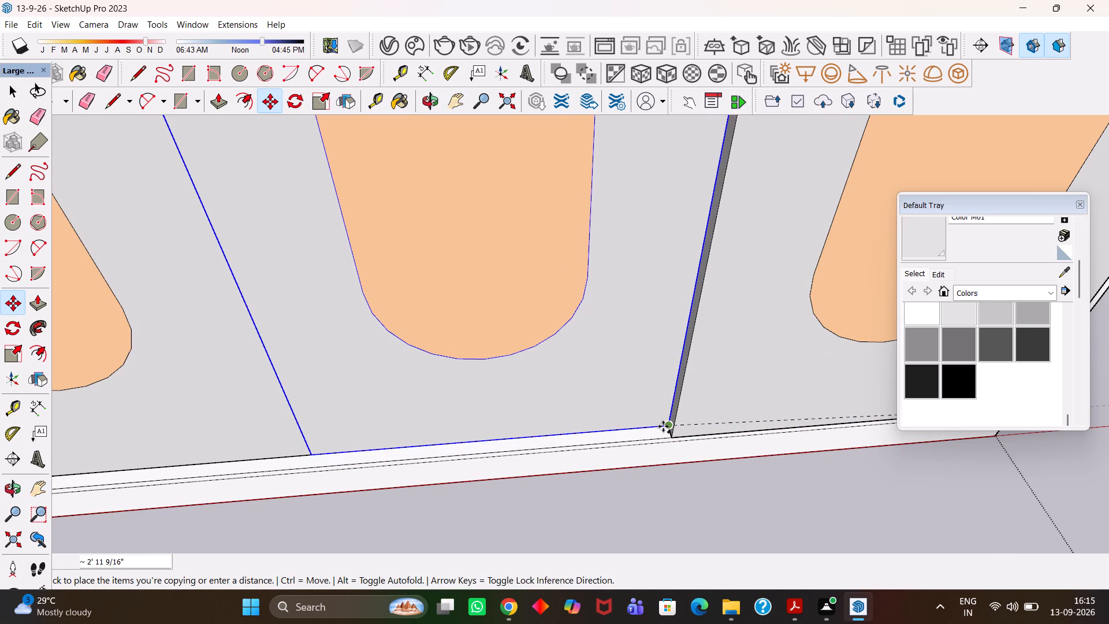
click(663, 426)
Move the left-end door panel forward about 1 5/16" so it sits in front of the middle panel, and clear the selection.
key(h)
drag(475, 406, 722, 335)
middle_drag(704, 364, 687, 366)
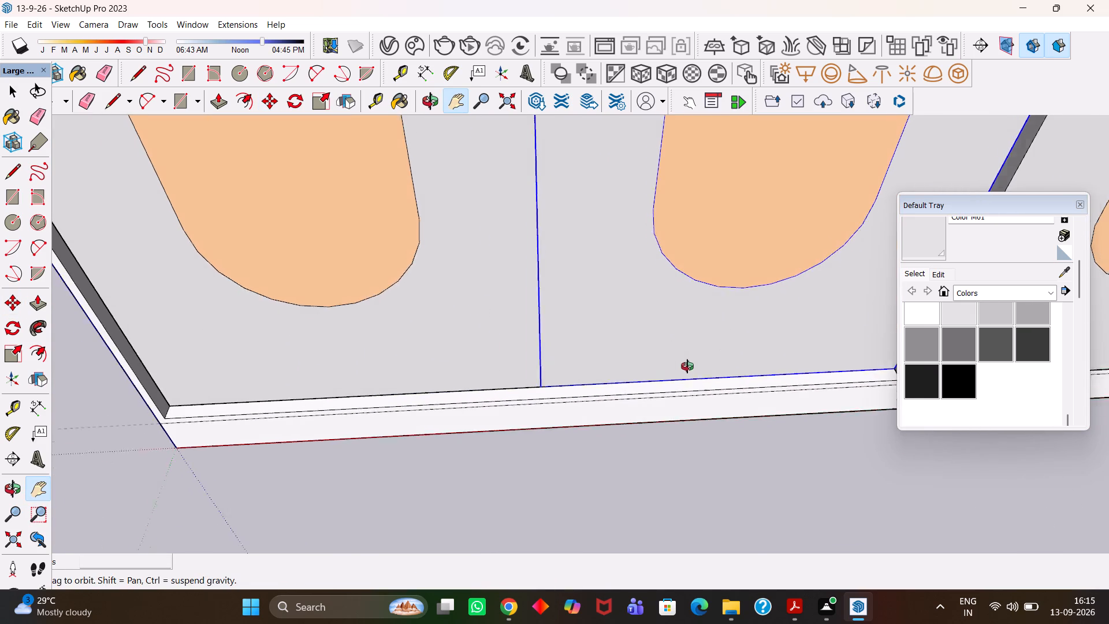
middle_drag(687, 366, 683, 367)
key(space)
click(505, 351)
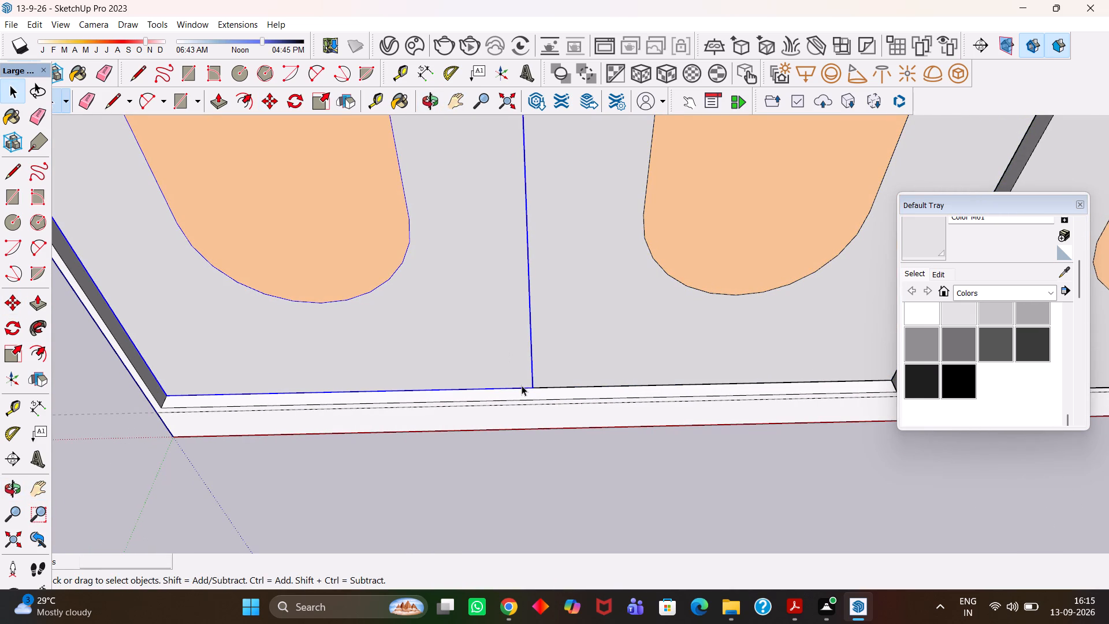
scroll(522, 385, up, 3)
key(m)
scroll(528, 389, up, 1)
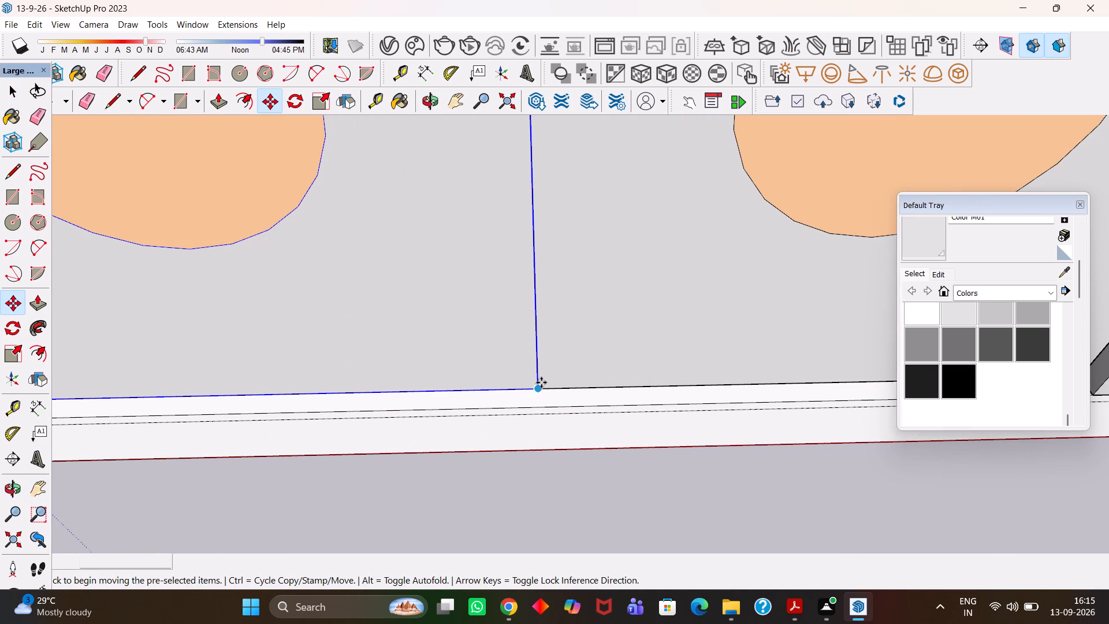
click(536, 370)
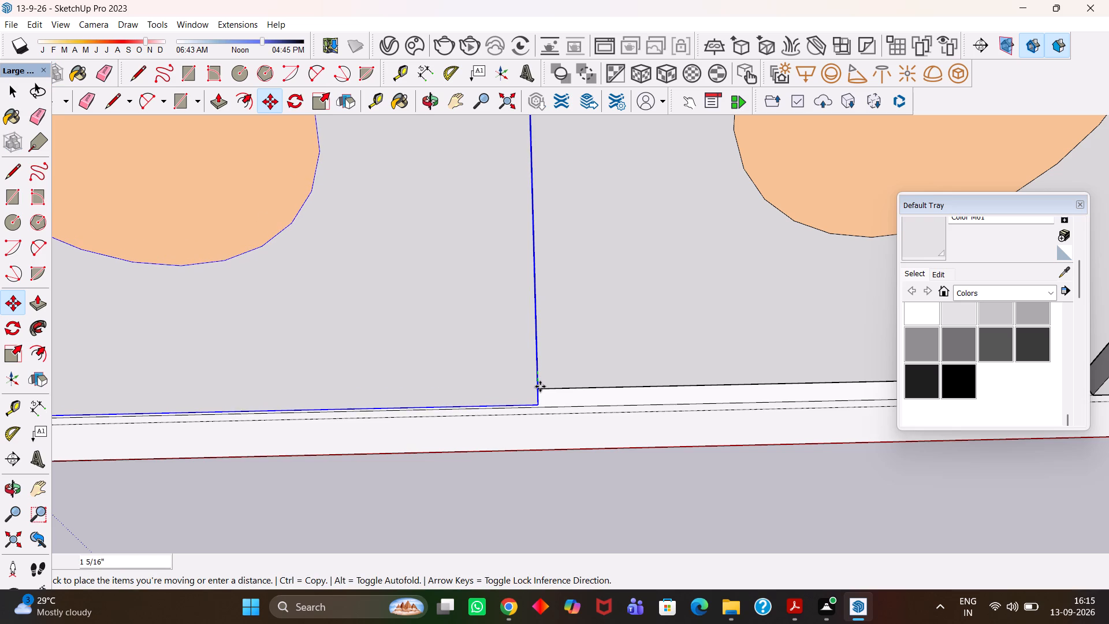
click(539, 387)
scroll(539, 398, up, 4)
middle_drag(542, 398, 467, 399)
scroll(472, 399, up, 2)
scroll(541, 395, up, 3)
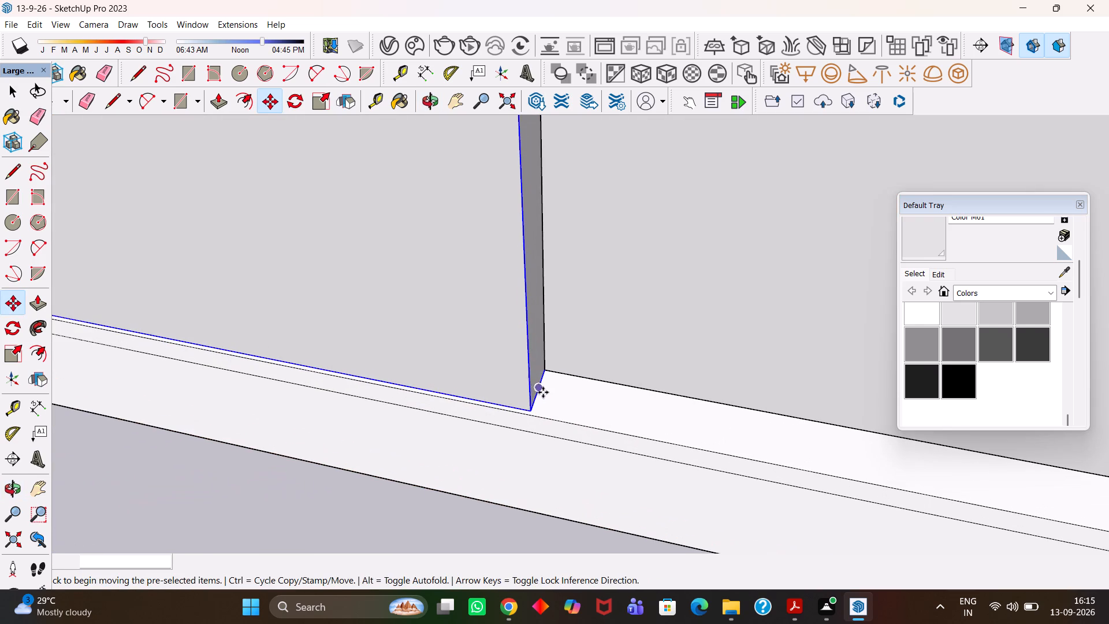
click(547, 372)
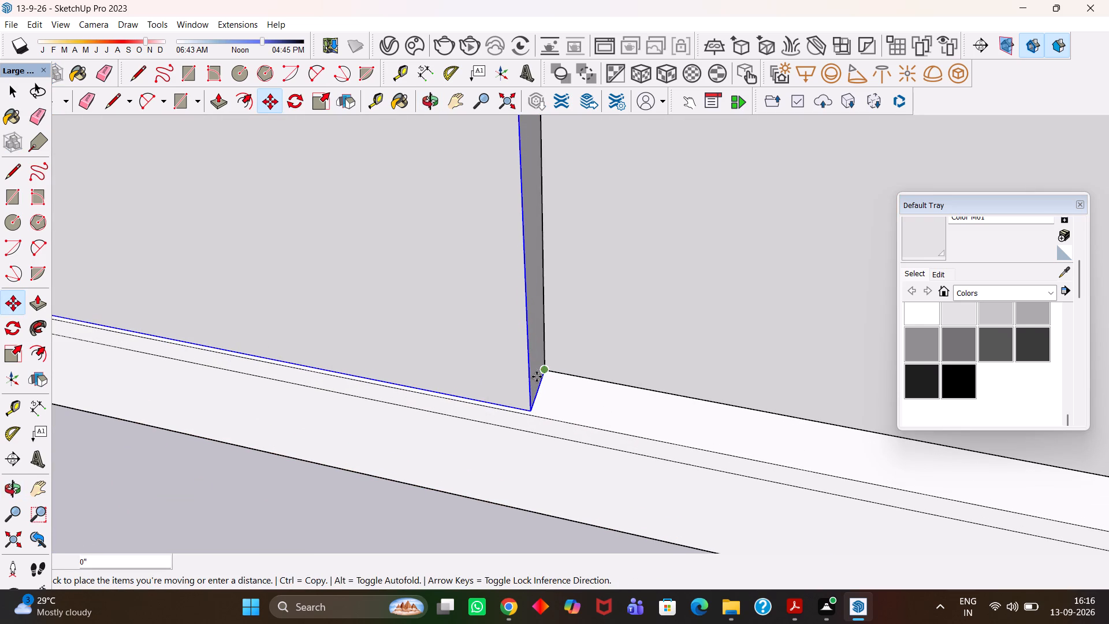
click(537, 377)
key(space)
key(h)
scroll(537, 377, down, 4)
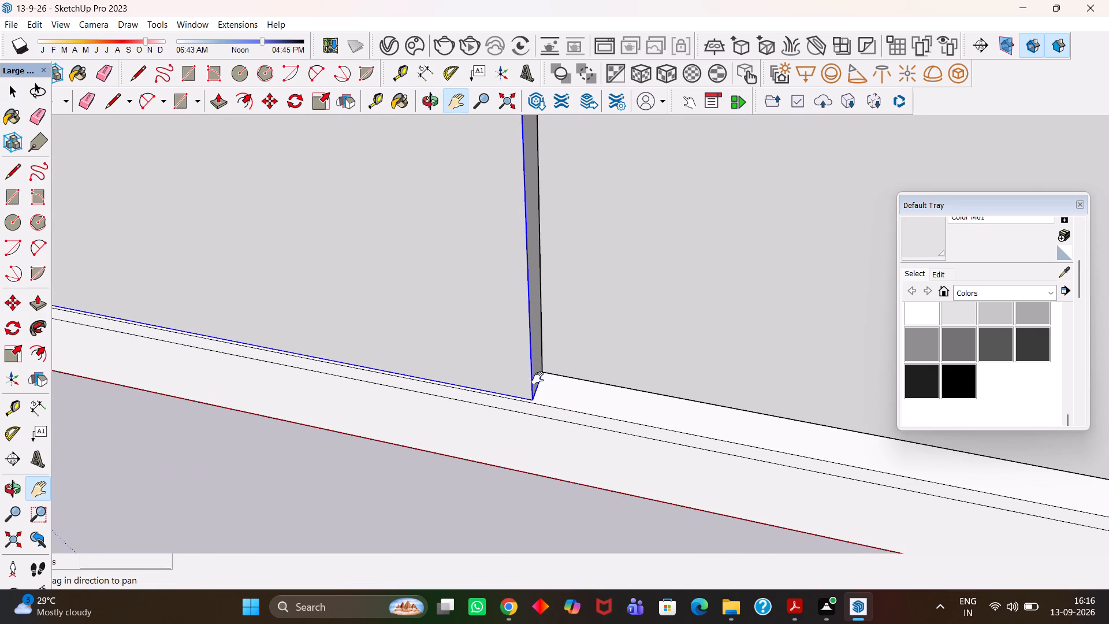
scroll(538, 378, down, 15)
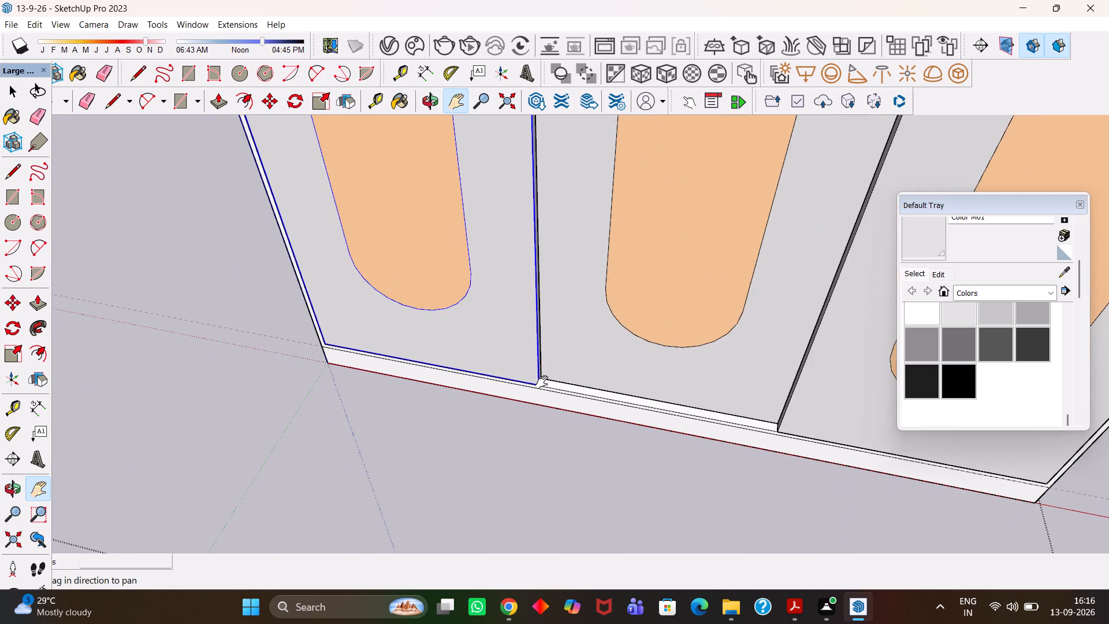
scroll(542, 382, down, 17)
middle_drag(540, 391, 578, 402)
scroll(574, 402, up, 2)
key(space)
click(735, 361)
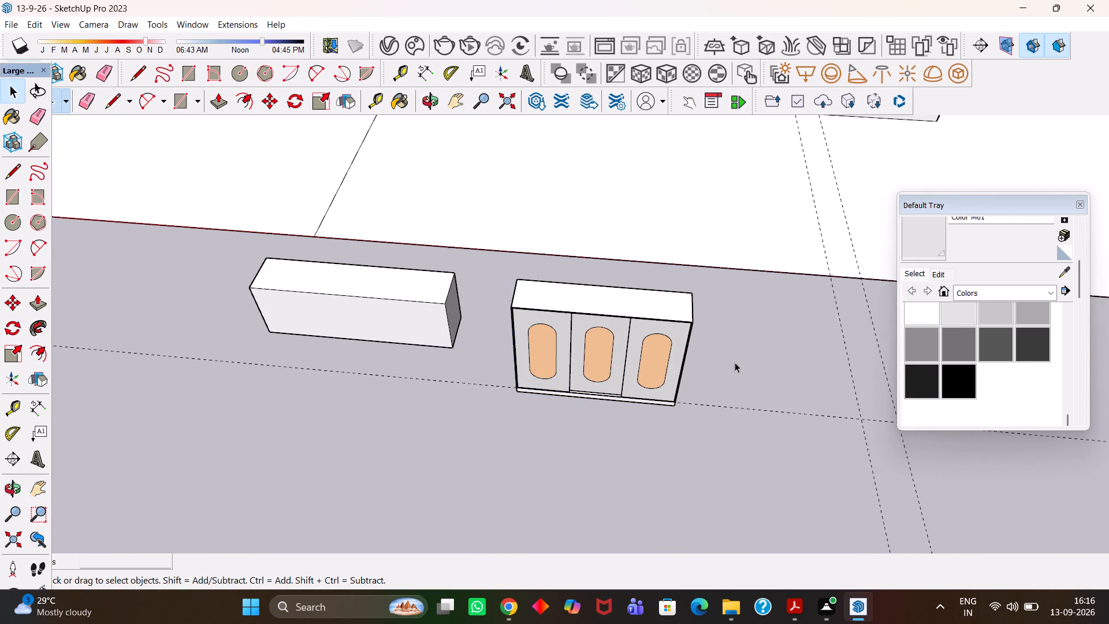
Open the plain block beside the door unit for editing and divide its front top edge into 5 segments.
scroll(656, 369, up, 2)
middle_drag(482, 366, 490, 368)
scroll(490, 368, up, 2)
key(h)
drag(359, 345, 576, 403)
scroll(397, 362, down, 3)
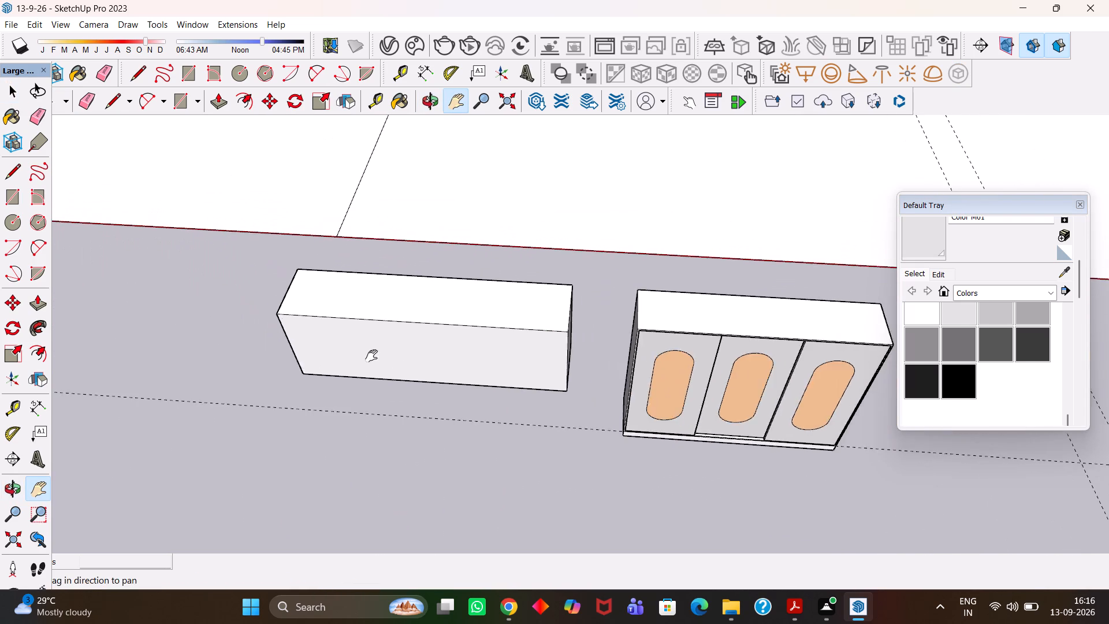
drag(384, 359, 559, 413)
scroll(566, 413, up, 3)
middle_drag(579, 414, 591, 416)
key(h)
scroll(591, 416, down, 2)
drag(665, 408, 442, 408)
middle_drag(431, 399, 448, 398)
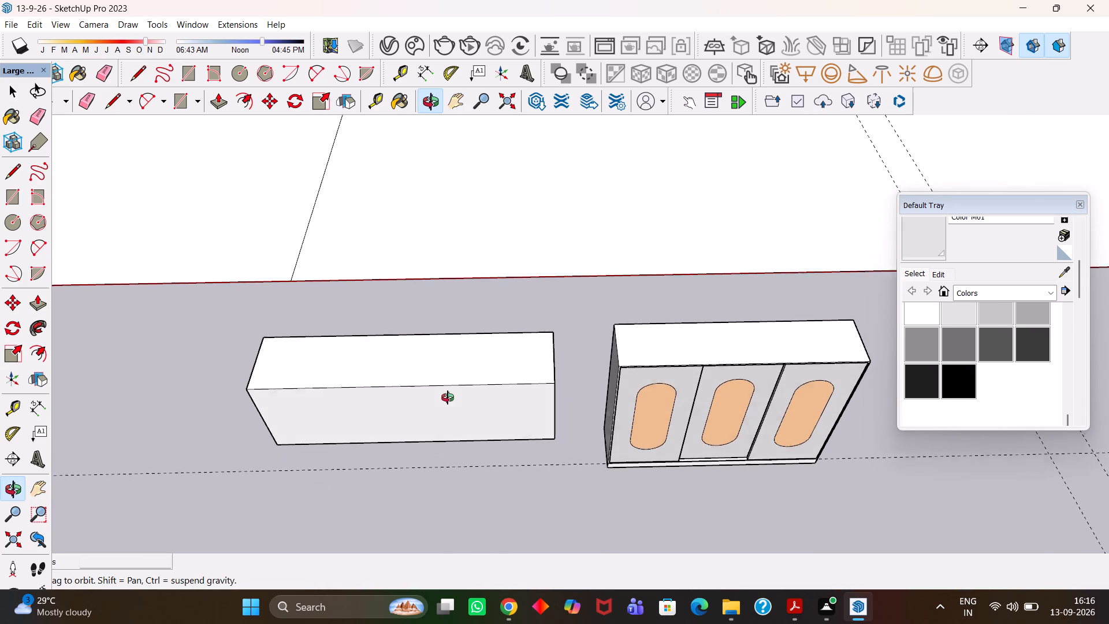
middle_drag(448, 398, 446, 396)
key(space)
click(442, 387)
double_click(439, 385)
click(434, 383)
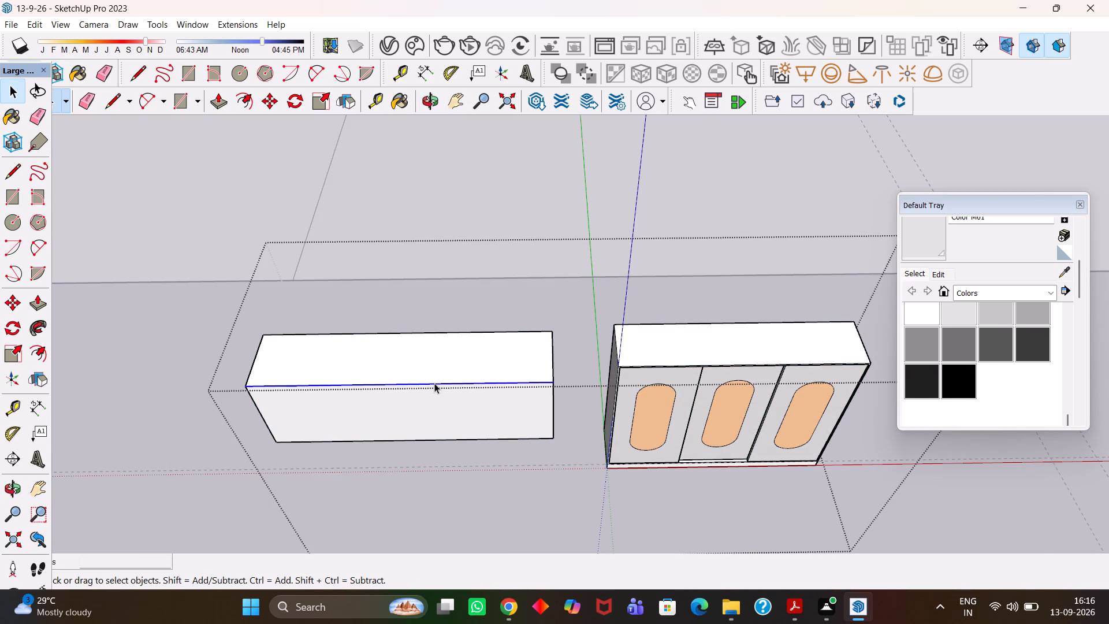
right_click(434, 383)
click(470, 465)
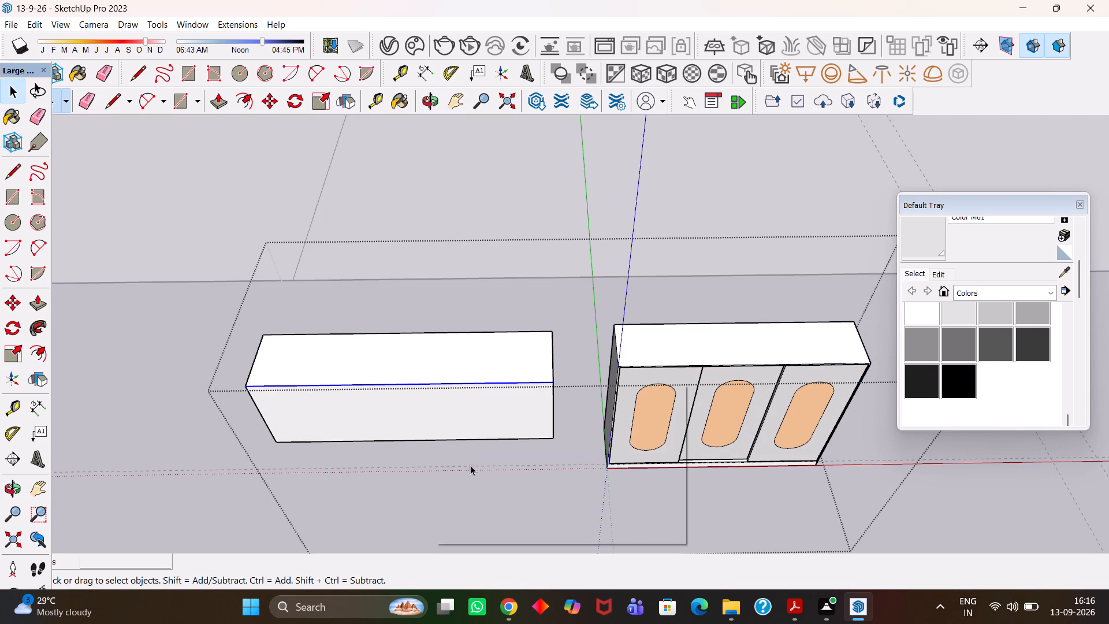
click(494, 384)
Place a guide about 1' 9 5/16" in from the block's right front edge, at the end of the last segment.
click(511, 383)
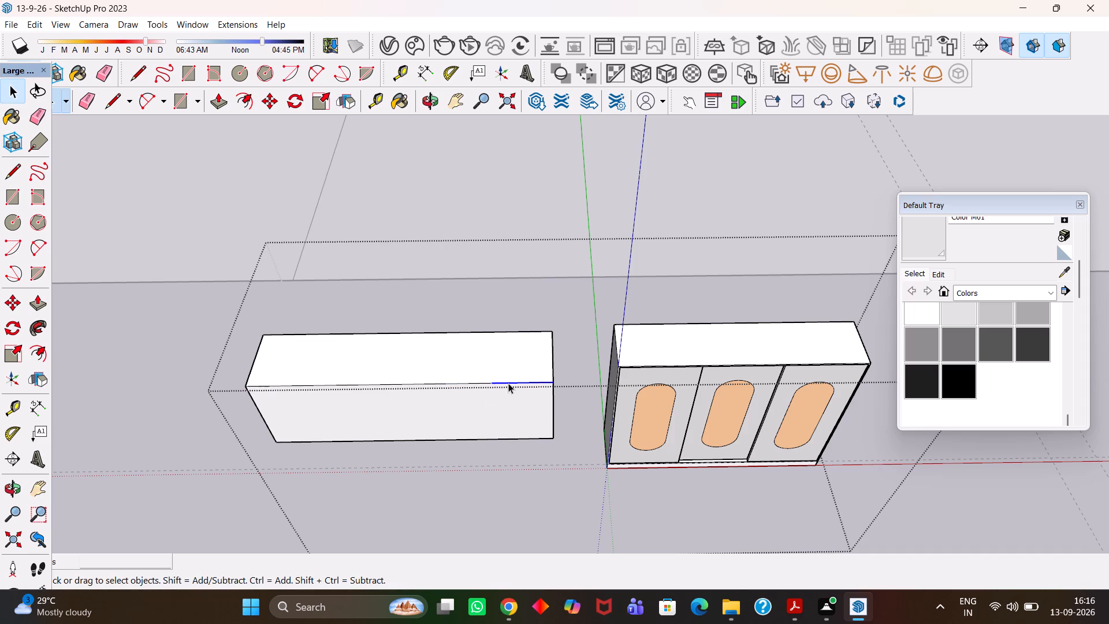
key(t)
click(553, 416)
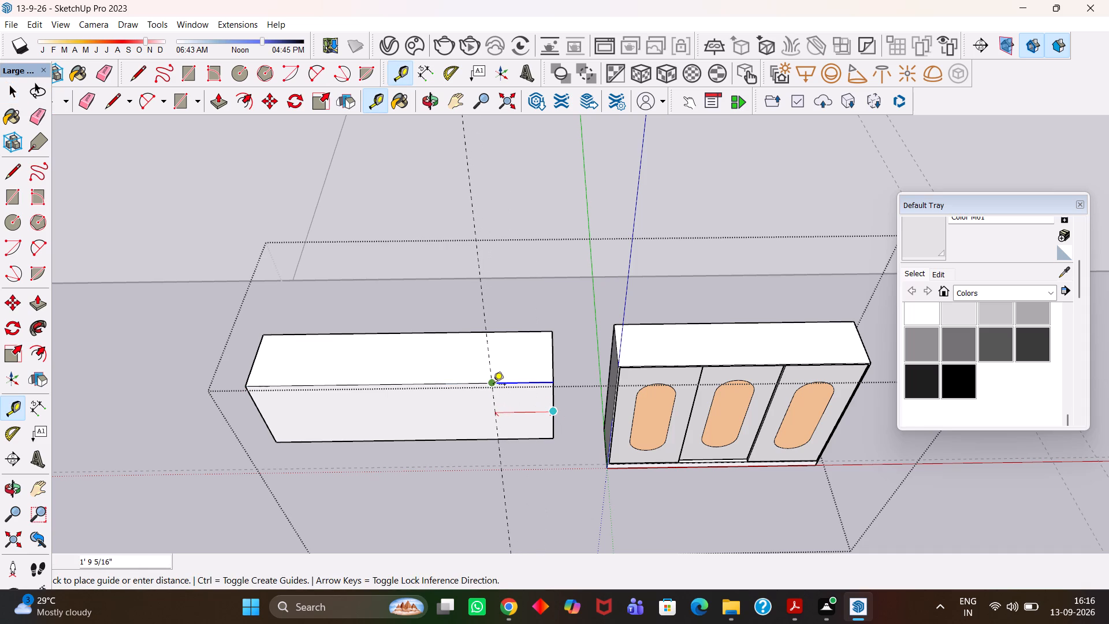
click(492, 384)
Draw a line down the block's front face along the guide, from the top edge to the bottom edge.
scroll(491, 399, up, 3)
key(h)
drag(483, 405, 515, 400)
middle_drag(506, 426, 505, 417)
key(l)
click(523, 363)
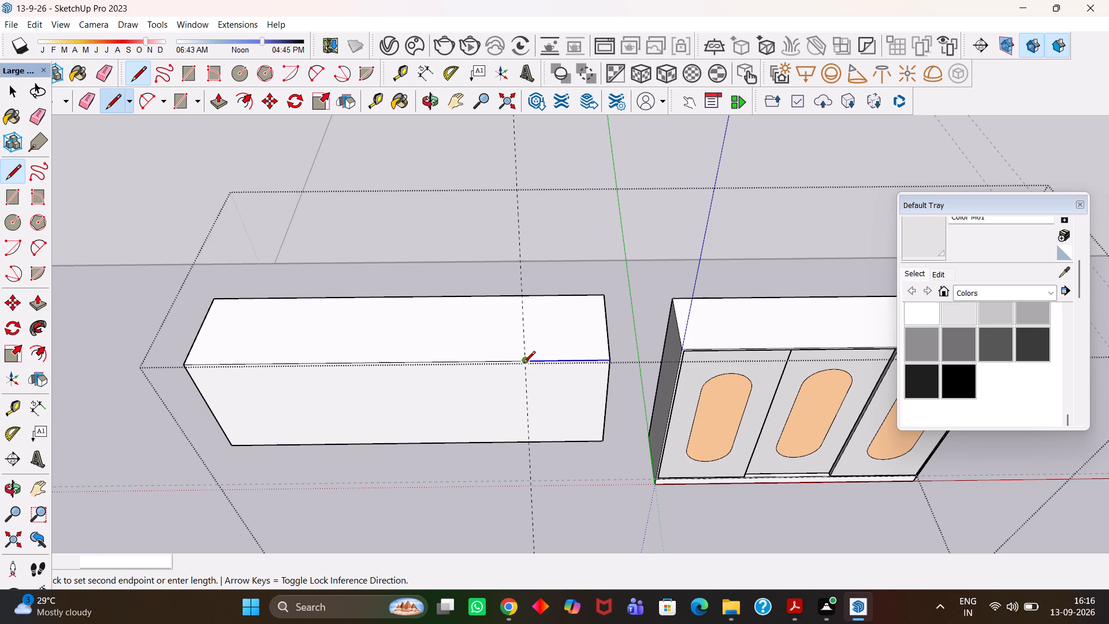
click(529, 439)
Copy the right-end section of the front face straight out in front of the block.
key(space)
click(565, 408)
scroll(565, 408, down, 2)
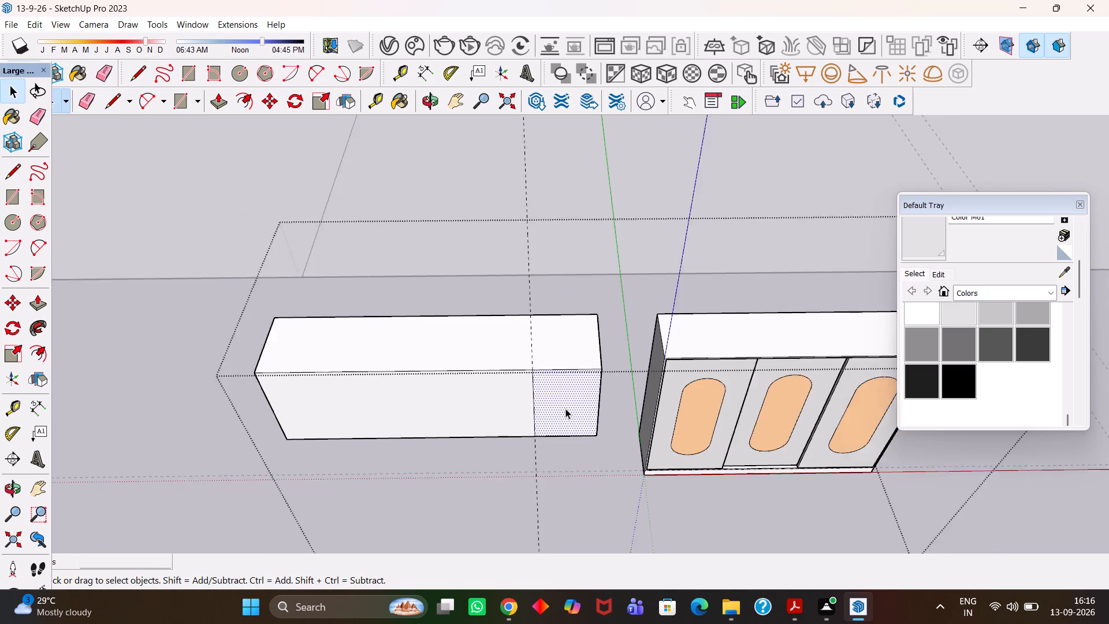
scroll(565, 408, down, 2)
key(m)
click(565, 408)
click(572, 493)
Extrude the copied face 18 mm with Push/Pull.
scroll(572, 493, up, 1)
key(p)
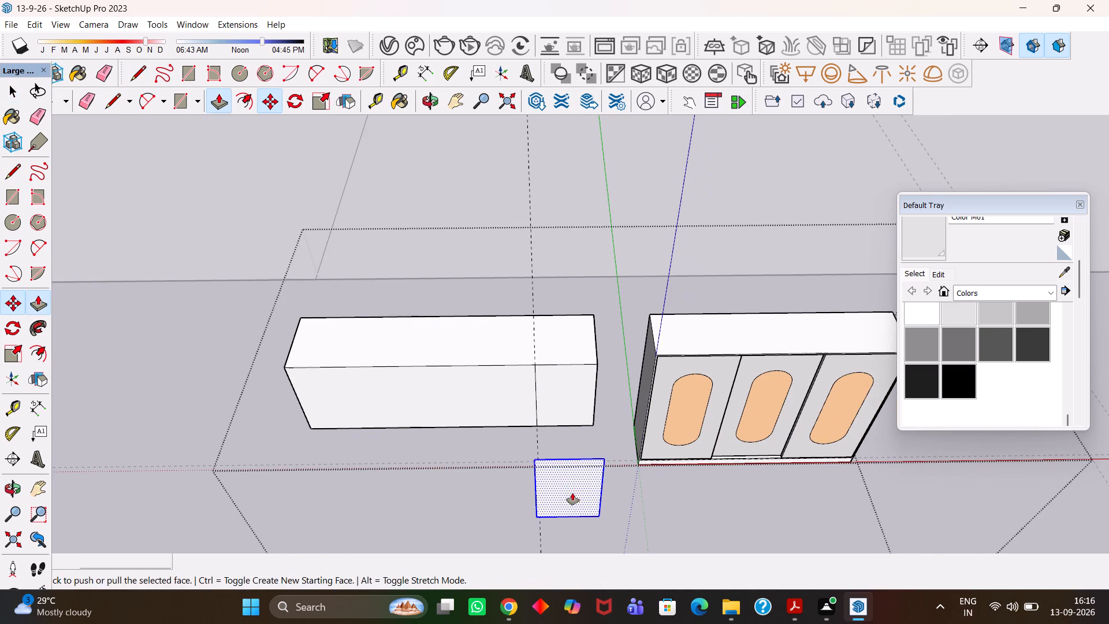
click(572, 493)
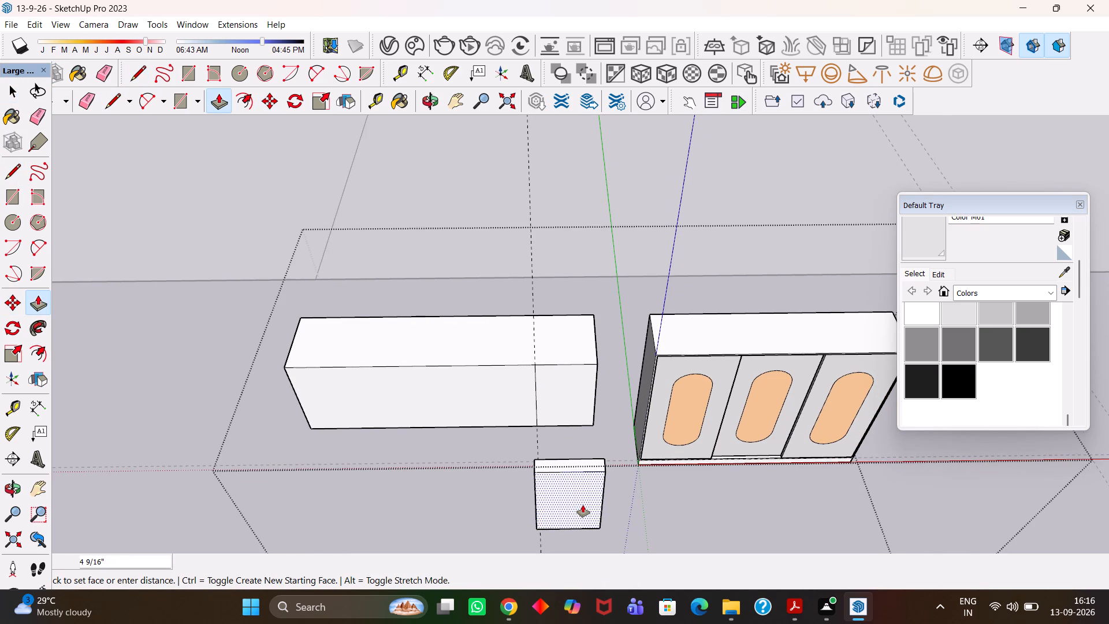
text(18mm)
key(Return)
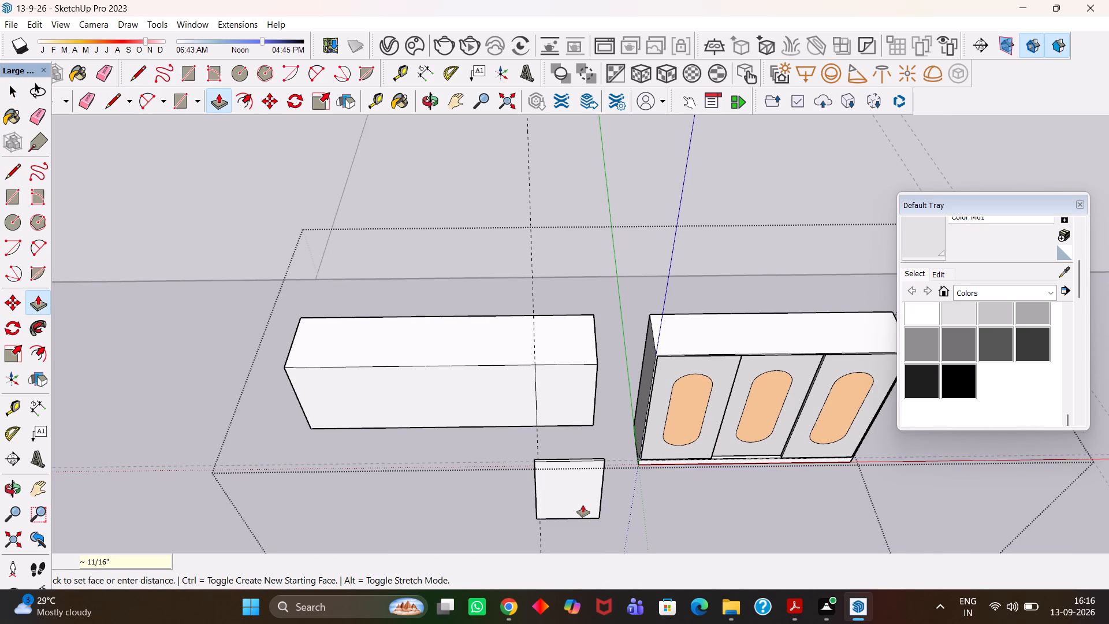
Select the whole 18 mm panel and make it a group.
key(space)
triple_click(578, 503)
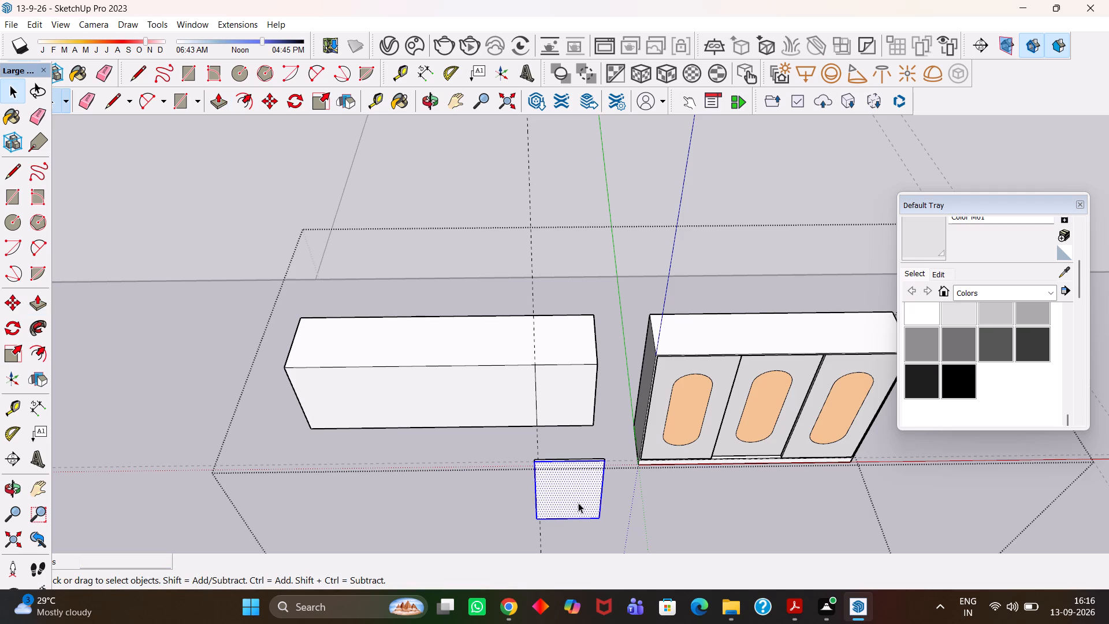
click(578, 503)
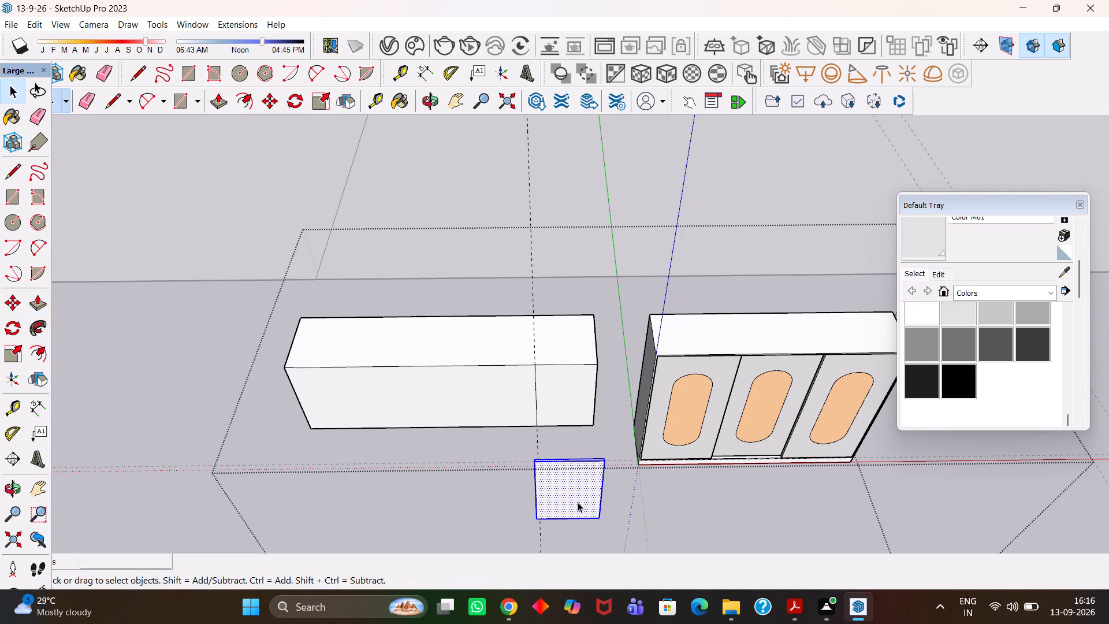
right_click(578, 502)
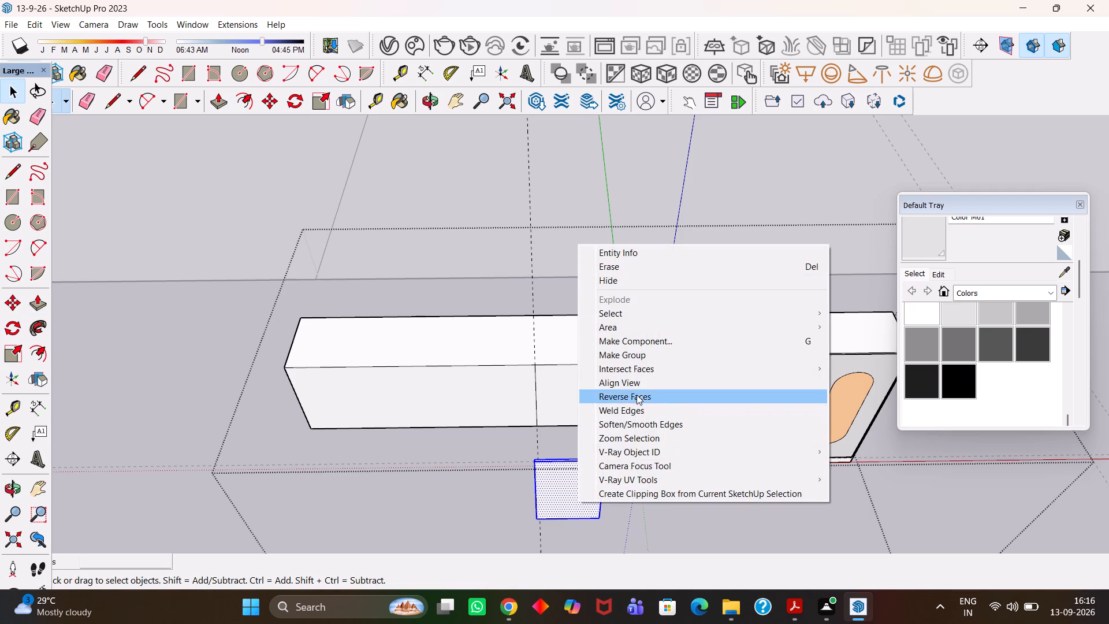
click(634, 359)
Move the panel group back about 3' 1 7/8" by its top corner to the block's right front top corner.
middle_drag(576, 437, 580, 460)
scroll(580, 460, up, 3)
key(m)
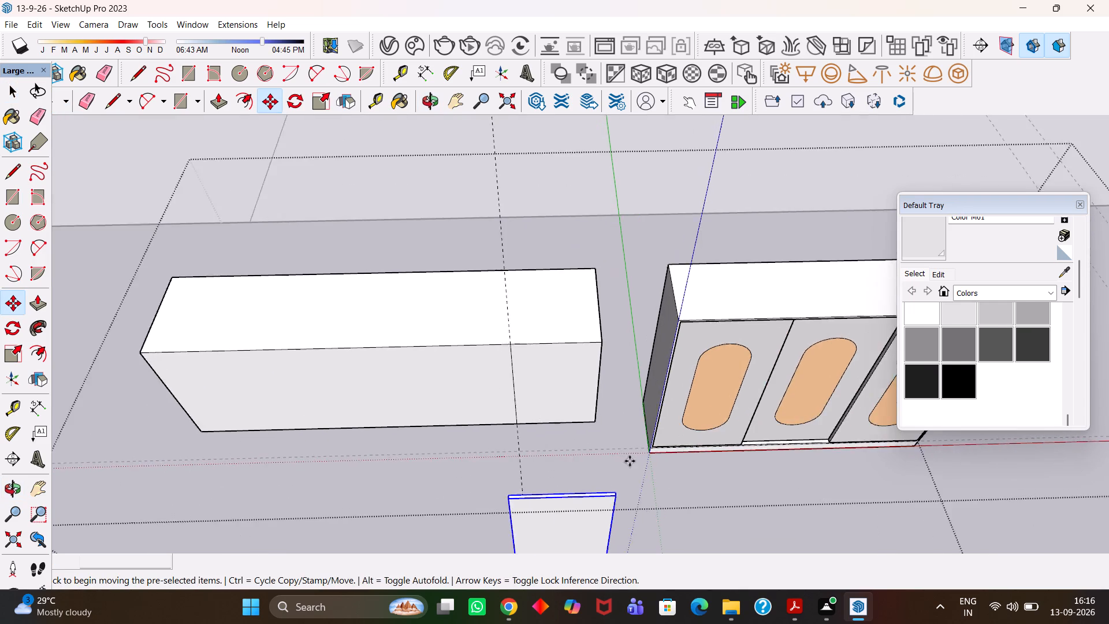
scroll(630, 461, up, 3)
click(614, 503)
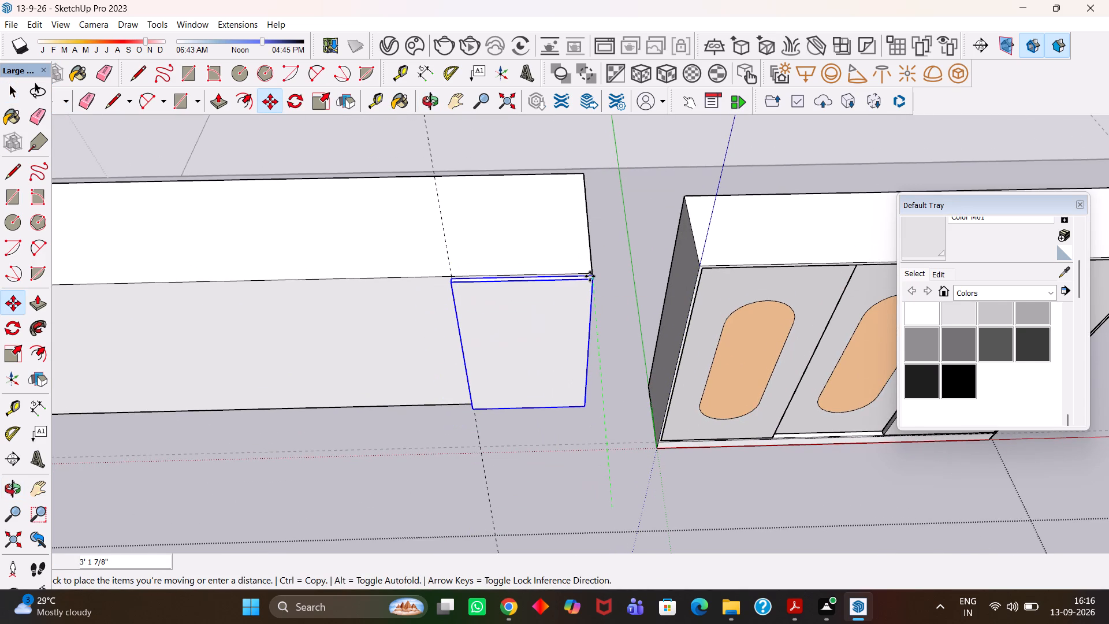
click(590, 273)
Fine-adjust the panel so its rear top corner meets the block's right front top corner.
scroll(590, 273, up, 6)
key(h)
drag(570, 239, 582, 318)
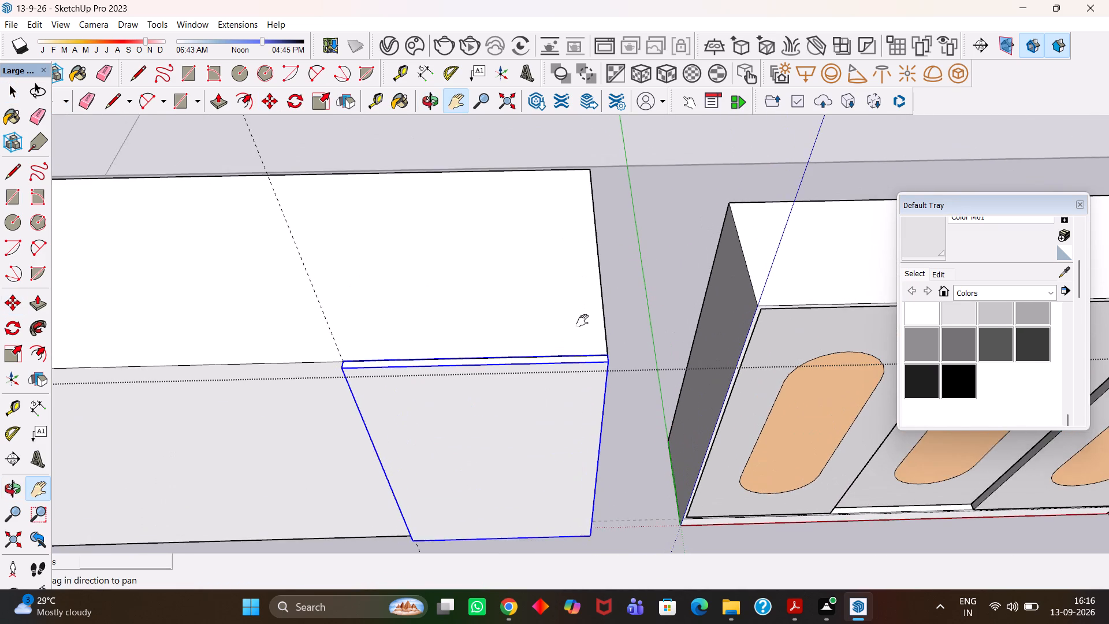
scroll(596, 334, up, 5)
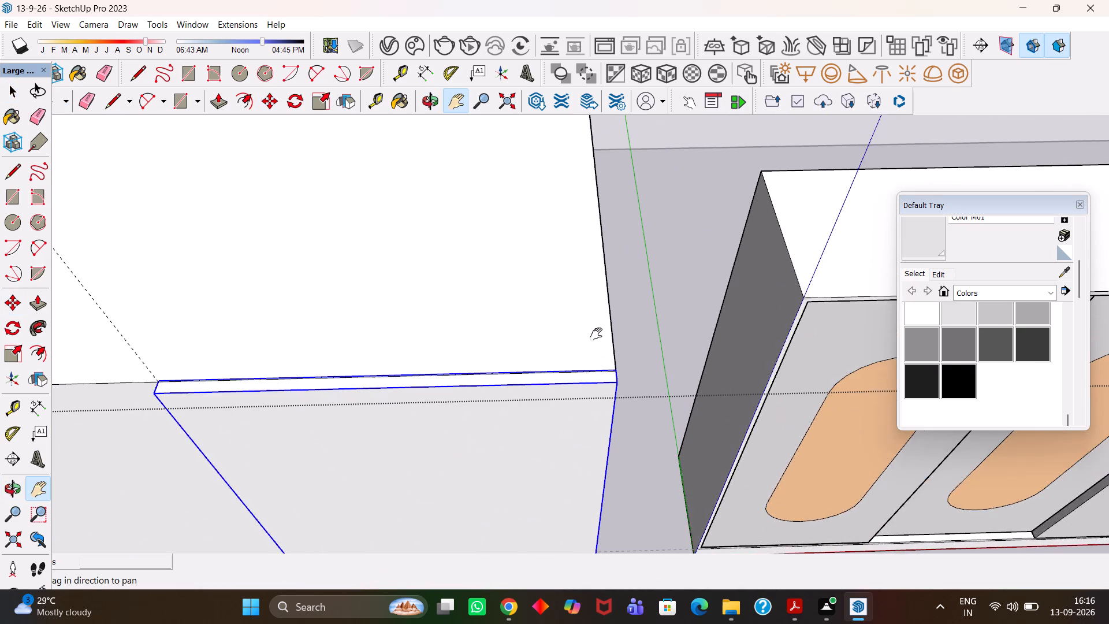
scroll(596, 334, up, 2)
middle_drag(606, 377, 576, 382)
scroll(576, 382, up, 6)
key(m)
scroll(629, 362, down, 5)
scroll(590, 300, up, 2)
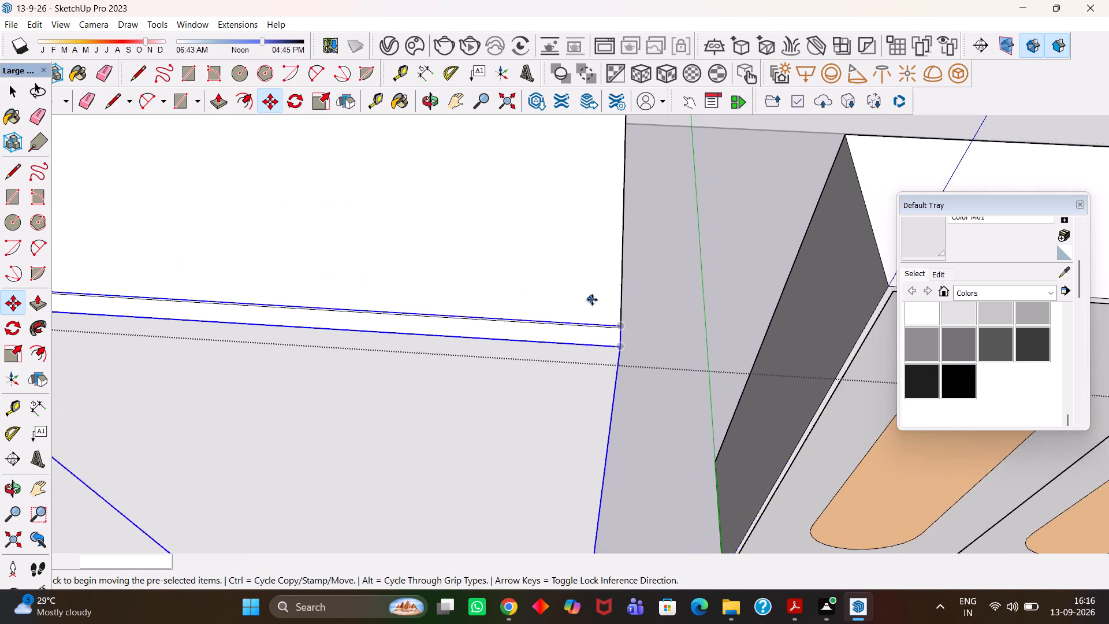
click(626, 327)
click(625, 333)
Open the front panel group, push its left side face inward 5 mm, and close the group.
scroll(625, 333, down, 5)
key(h)
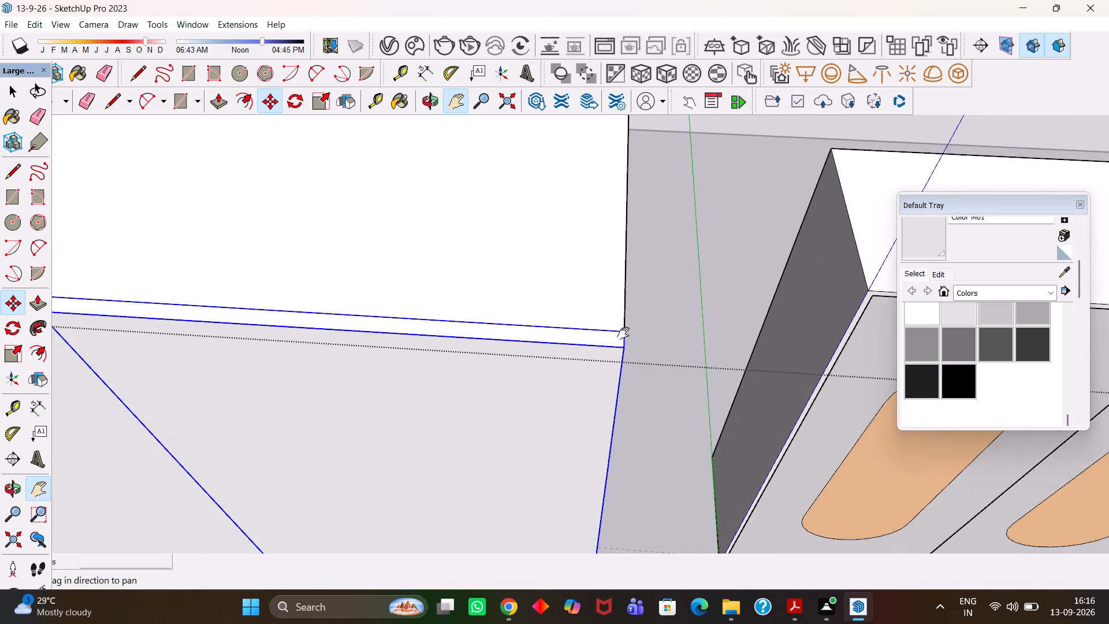
scroll(623, 333, down, 9)
scroll(318, 346, up, 6)
middle_drag(387, 359, 558, 331)
scroll(449, 358, up, 3)
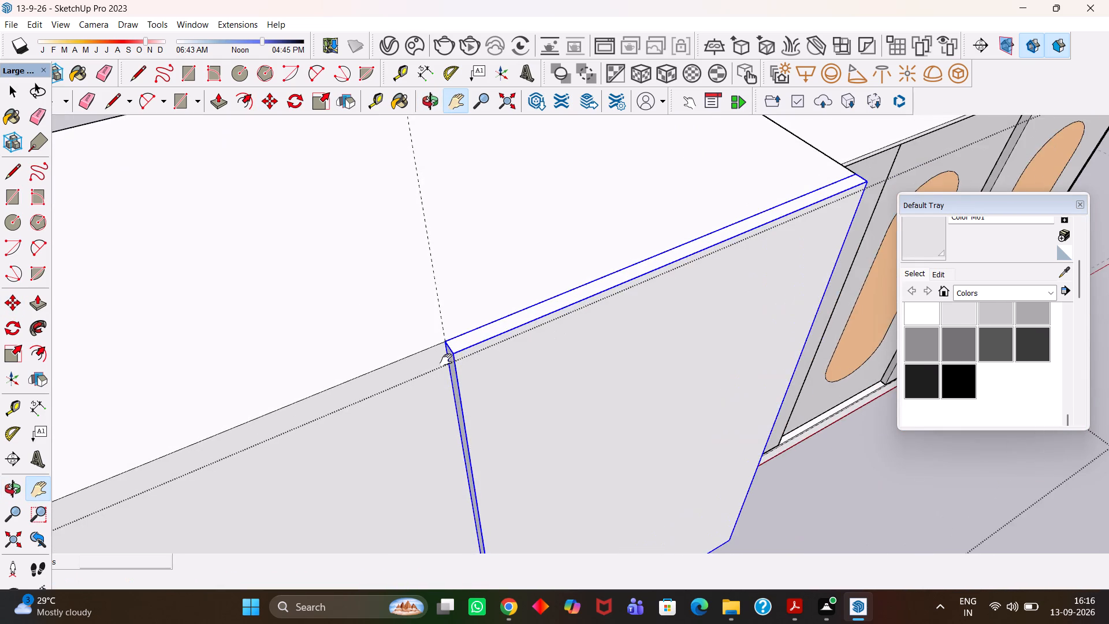
scroll(446, 360, up, 2)
drag(440, 362, 546, 337)
scroll(565, 392, up, 3)
key(space)
double_click(558, 395)
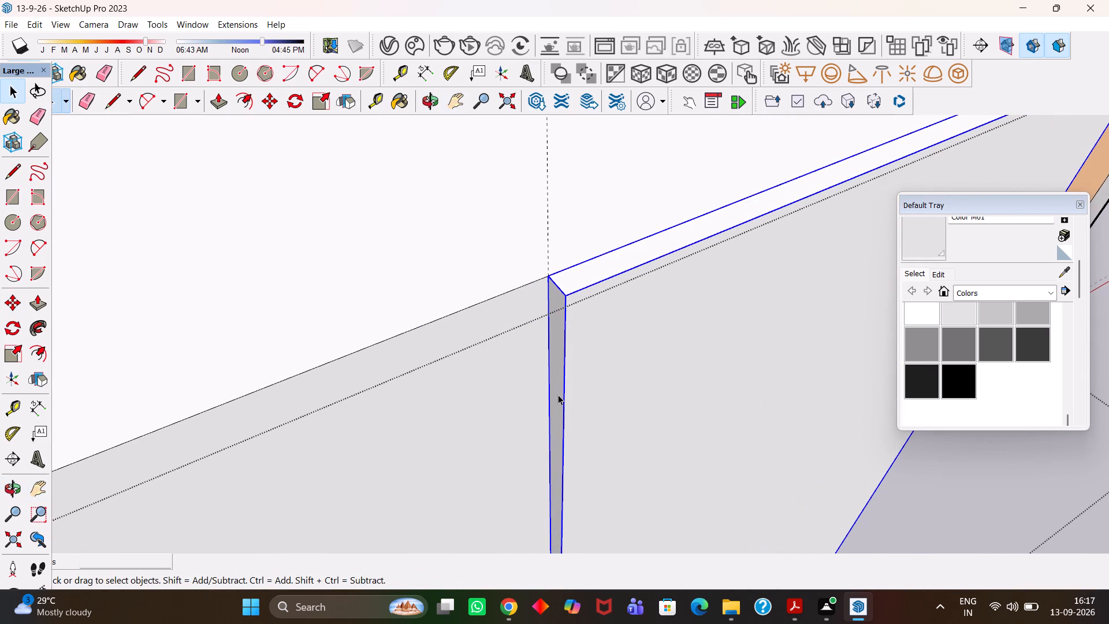
click(558, 391)
scroll(558, 391, up, 1)
key(p)
click(558, 391)
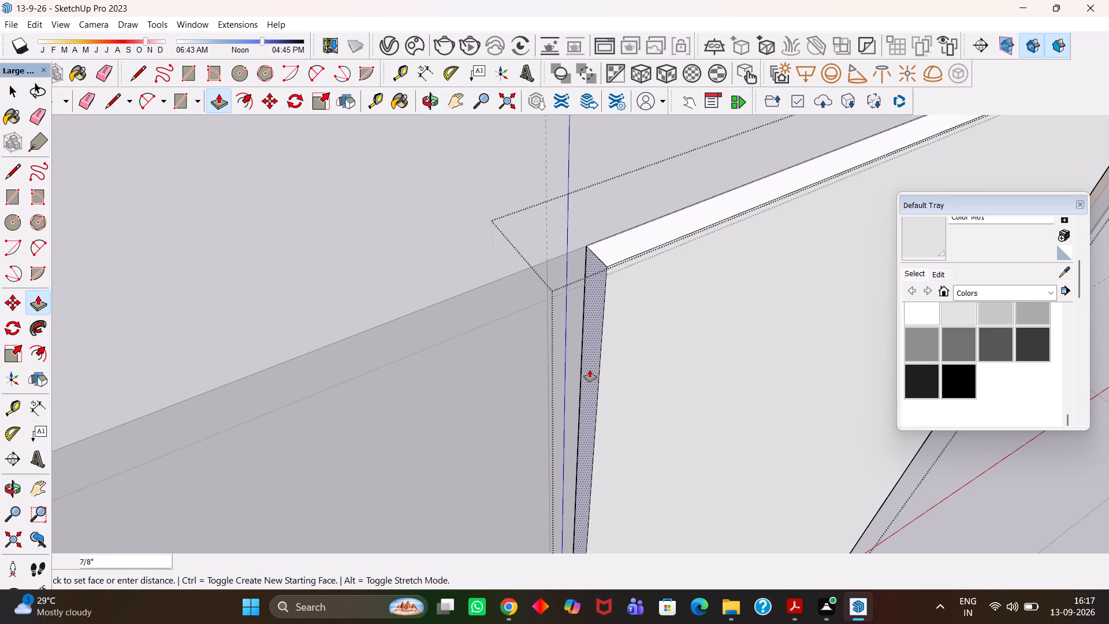
text(5mm)
key(Return)
scroll(590, 370, up, 1)
scroll(590, 370, down, 7)
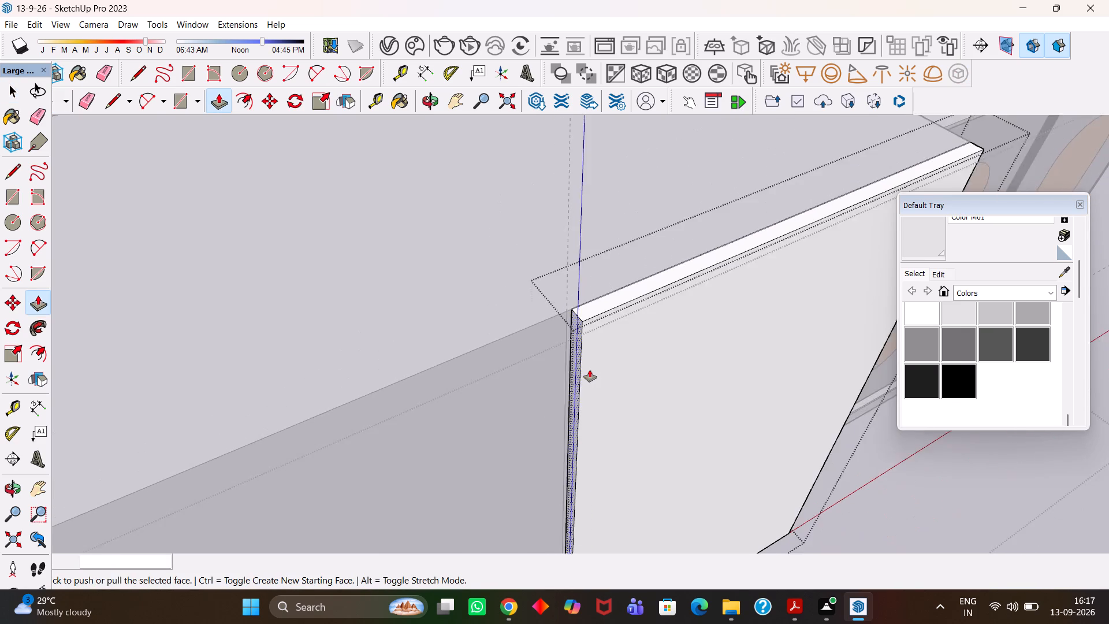
scroll(590, 370, down, 15)
key(h)
middle_drag(613, 411, 536, 416)
key(space)
click(651, 527)
Copy the front panel group from its top corner to the block's left front top corner, about 7' 2 5/8" away.
scroll(557, 387, down, 4)
click(585, 393)
middle_drag(585, 393, 552, 403)
scroll(552, 403, up, 8)
key(m)
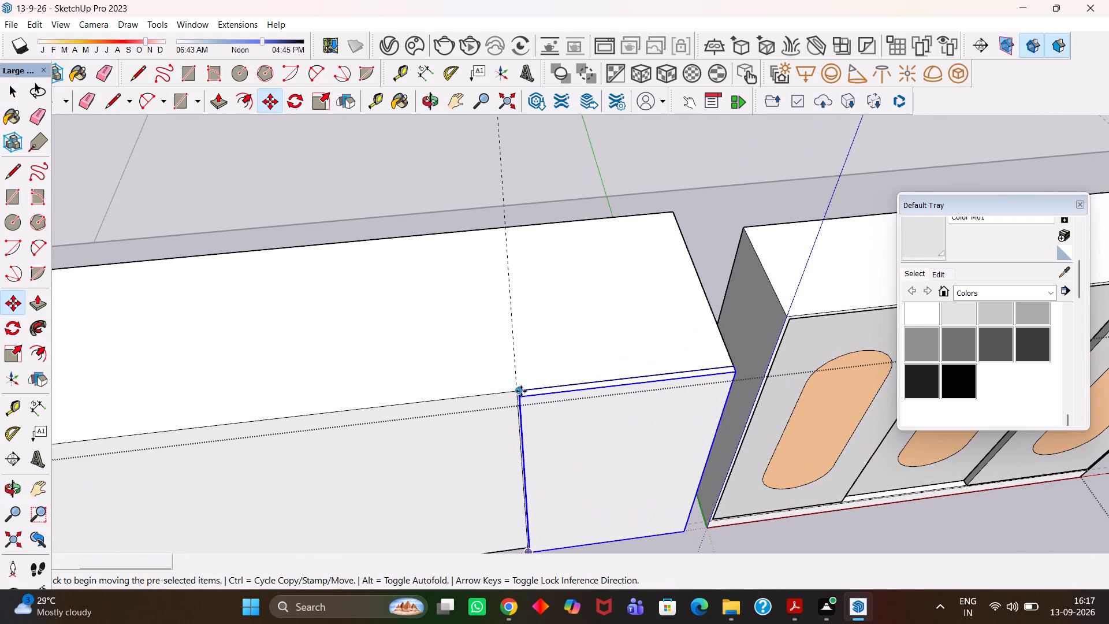
click(519, 391)
key(h)
scroll(410, 394, down, 5)
drag(341, 395, 611, 375)
drag(304, 378, 342, 377)
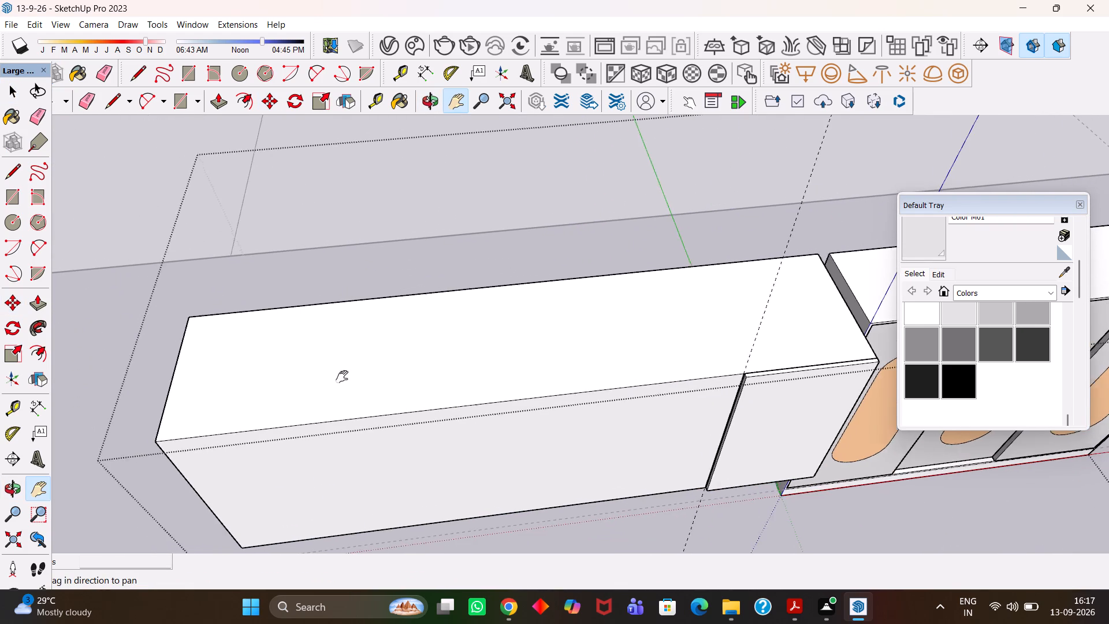
drag(342, 377, 442, 363)
drag(293, 375, 341, 365)
key(Escape)
click(348, 414)
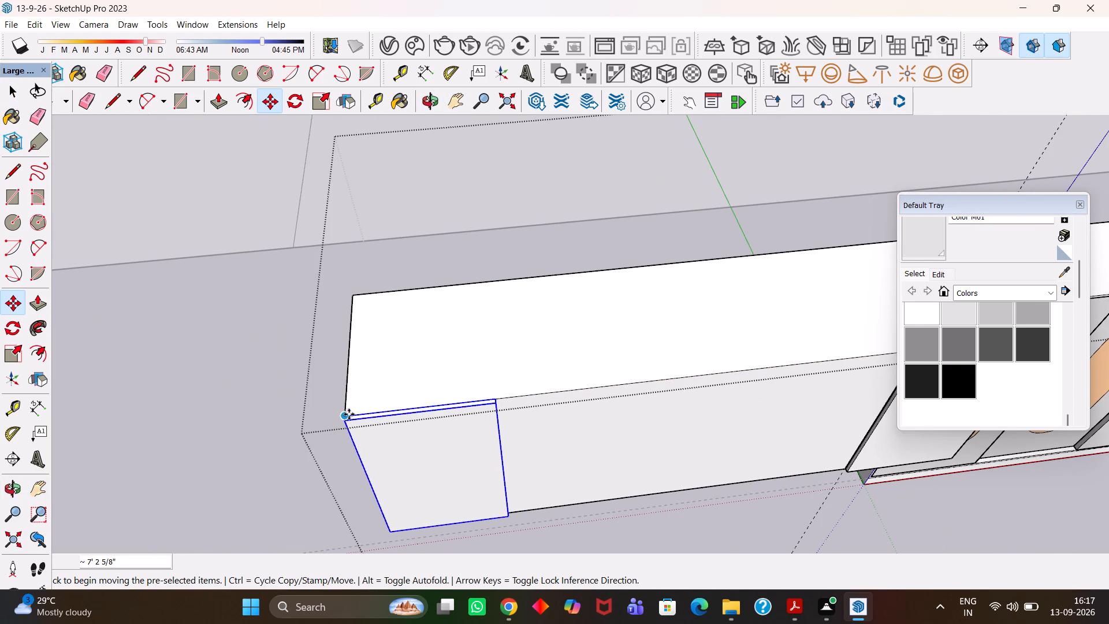
Distribute panel copies evenly between the original and the end copy, trying /5 and settling on /4.
text(/5)
key(Return)
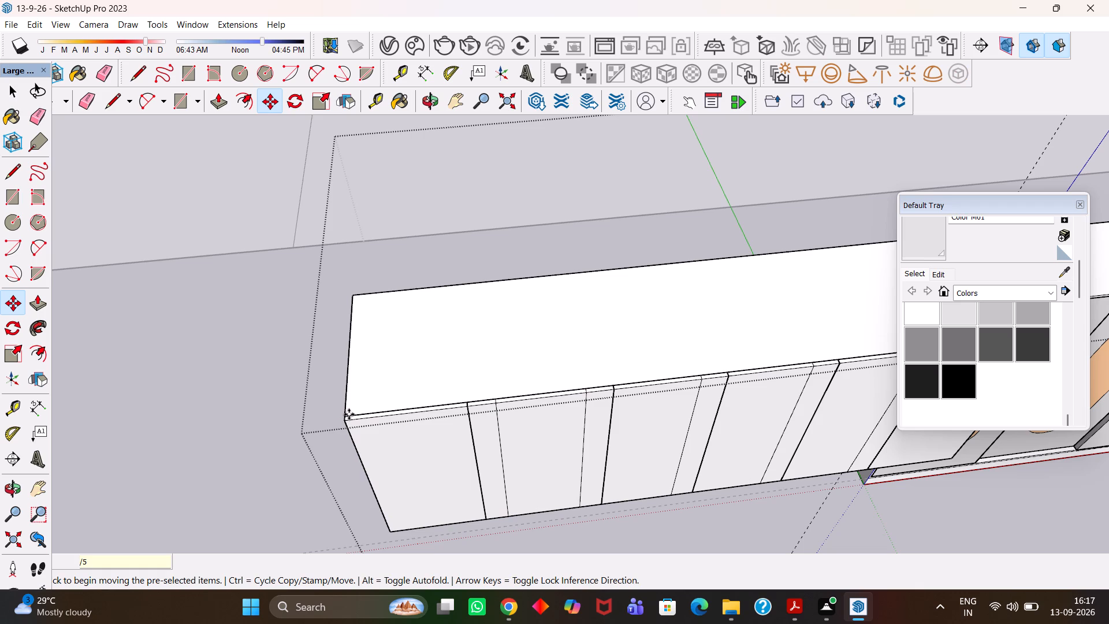
text(/4)
key(Return)
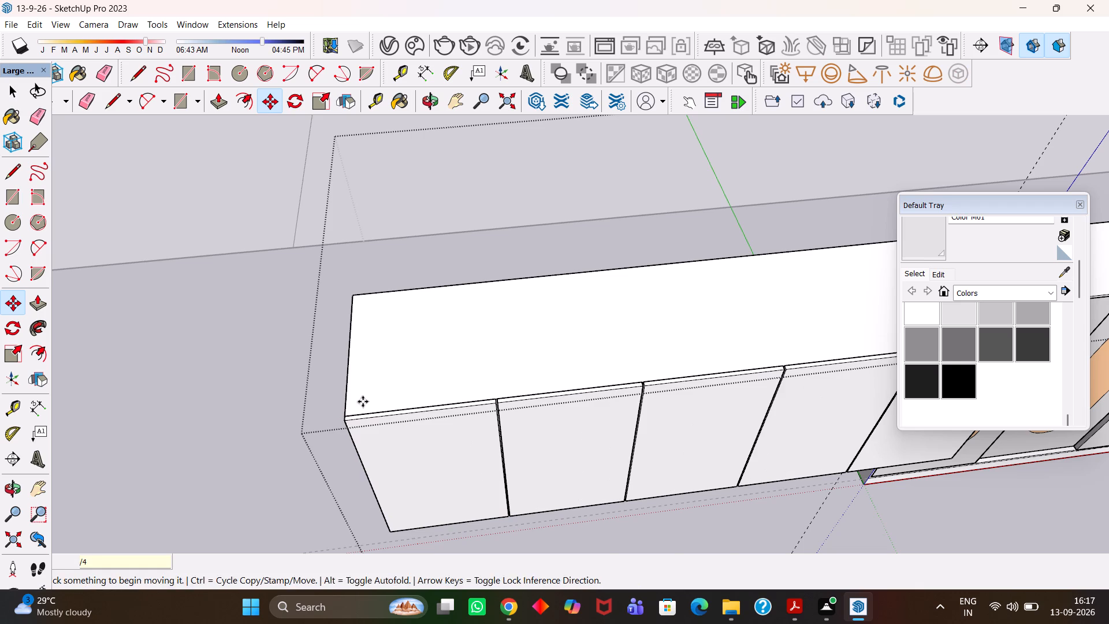
Close the furniture group and paint the furniture with the Color M01 material.
key(h)
scroll(382, 393, down, 11)
middle_drag(520, 447, 493, 448)
key(space)
click(482, 502)
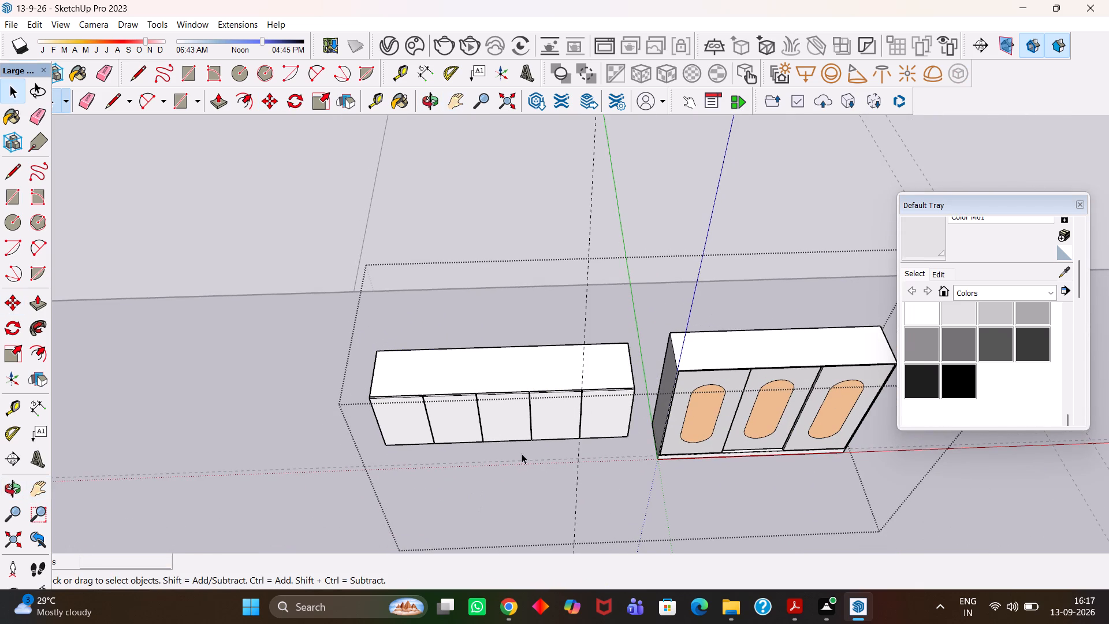
scroll(522, 453, up, 1)
click(482, 515)
click(478, 513)
triple_click(496, 495)
scroll(498, 495, down, 4)
scroll(520, 482, up, 3)
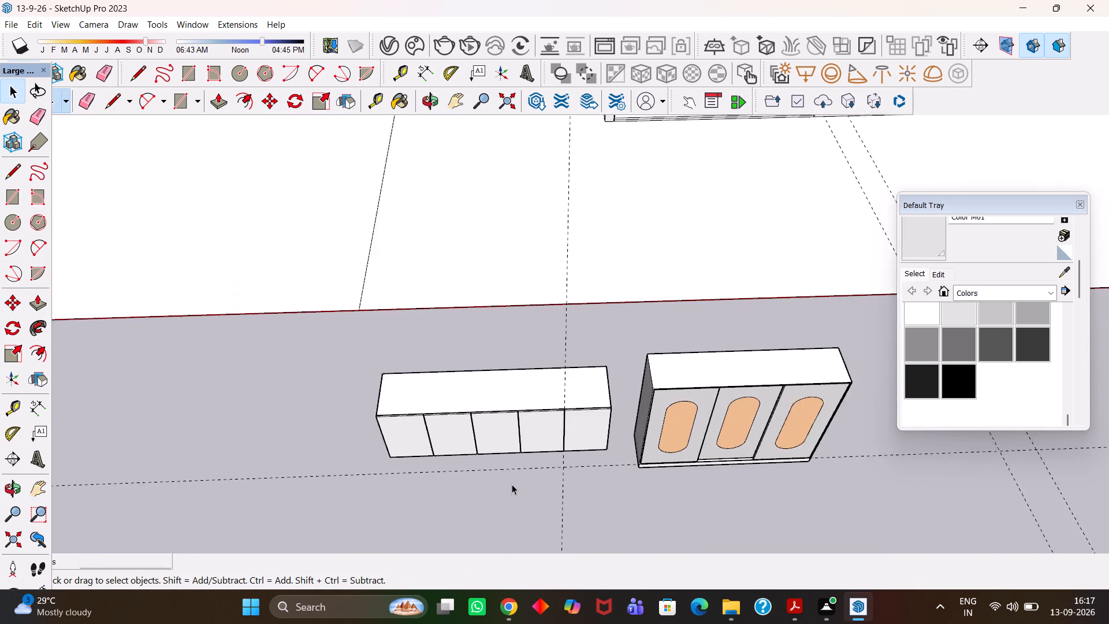
middle_drag(512, 484, 561, 412)
click(919, 242)
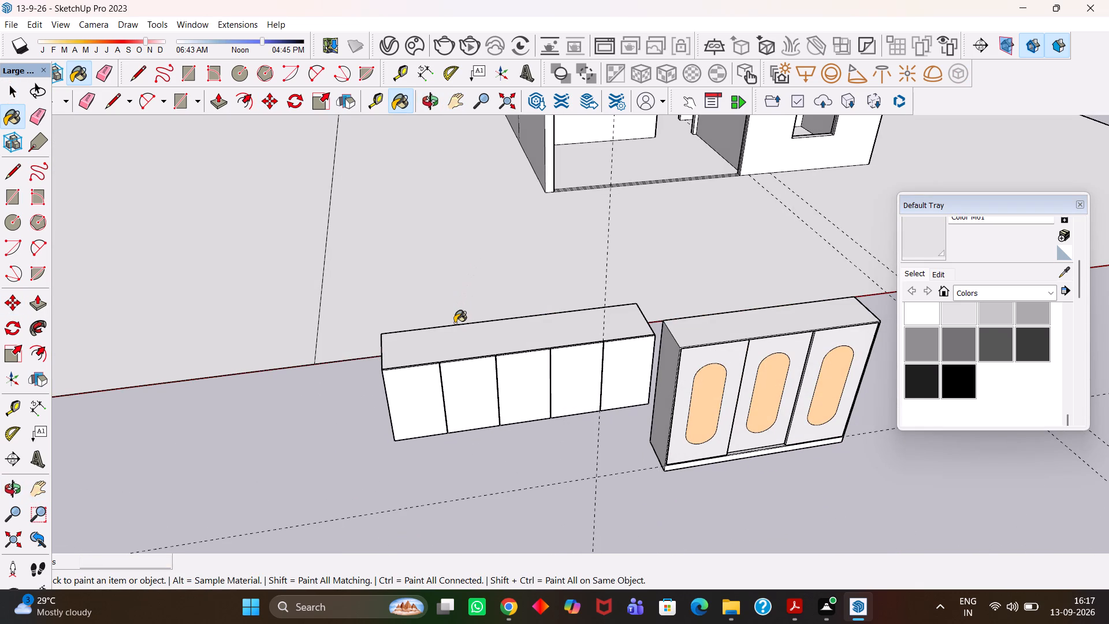
click(455, 331)
scroll(501, 340, up, 3)
scroll(501, 340, down, 3)
middle_drag(622, 377, 638, 278)
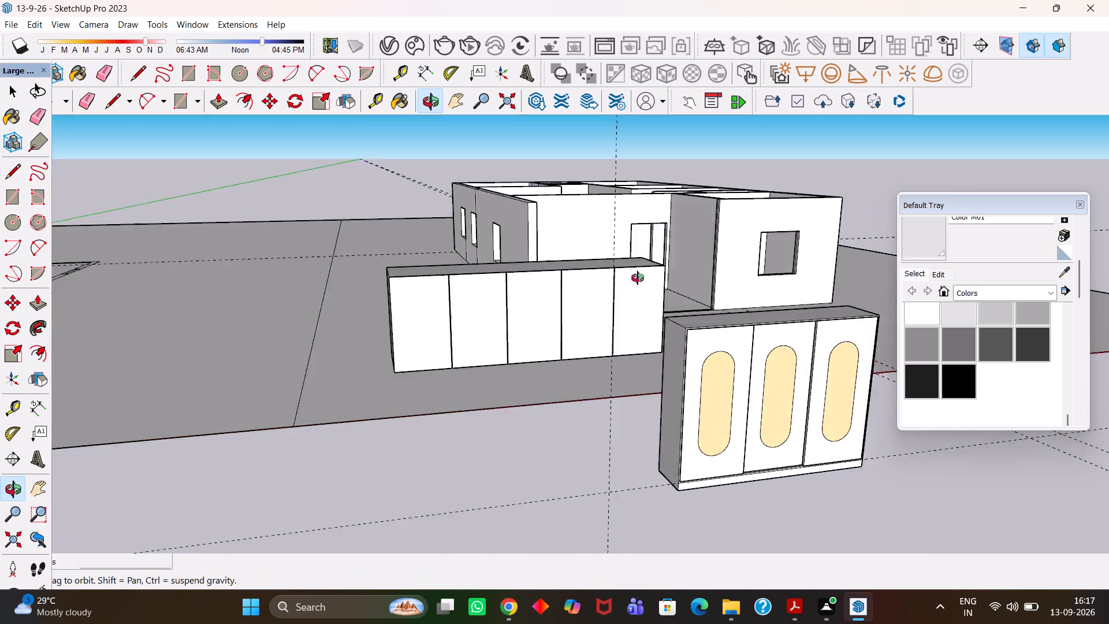
middle_drag(638, 278, 846, 385)
scroll(578, 440, up, 1)
click(567, 447)
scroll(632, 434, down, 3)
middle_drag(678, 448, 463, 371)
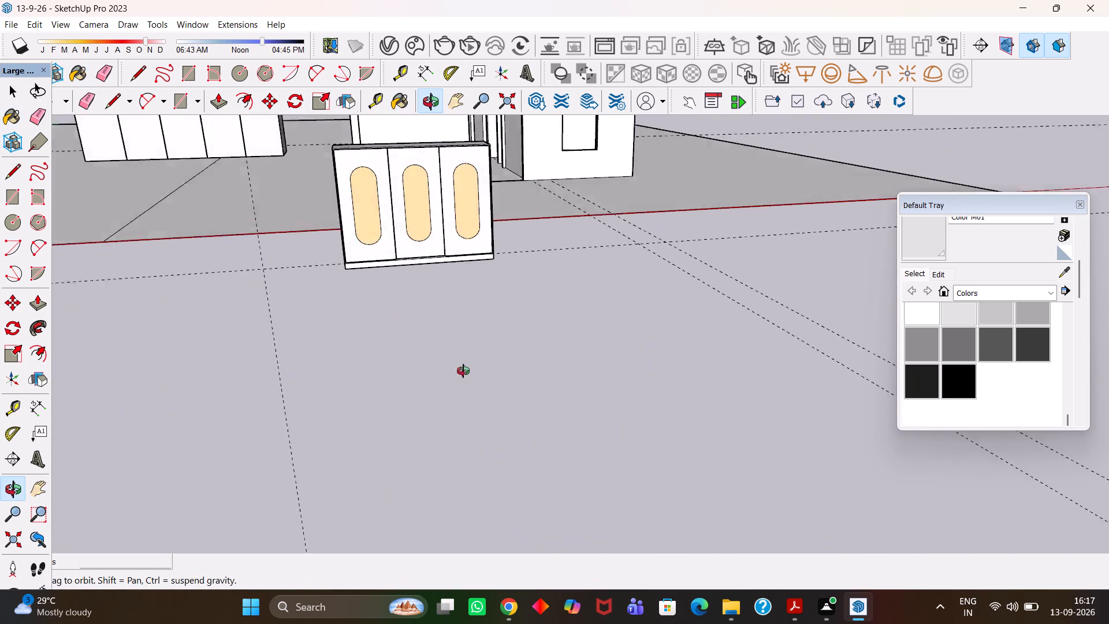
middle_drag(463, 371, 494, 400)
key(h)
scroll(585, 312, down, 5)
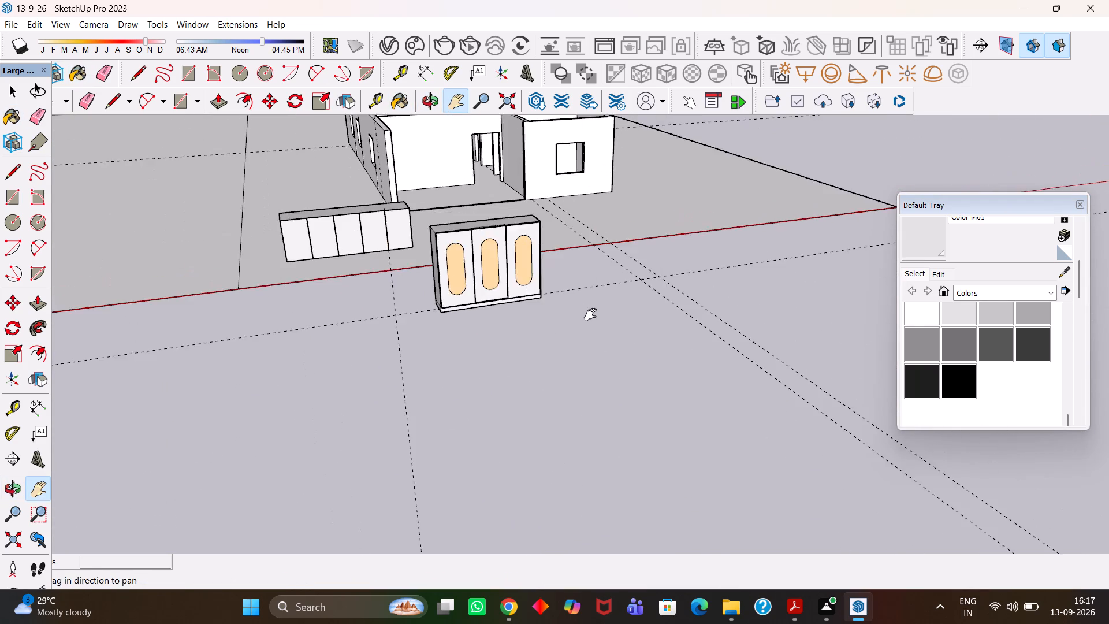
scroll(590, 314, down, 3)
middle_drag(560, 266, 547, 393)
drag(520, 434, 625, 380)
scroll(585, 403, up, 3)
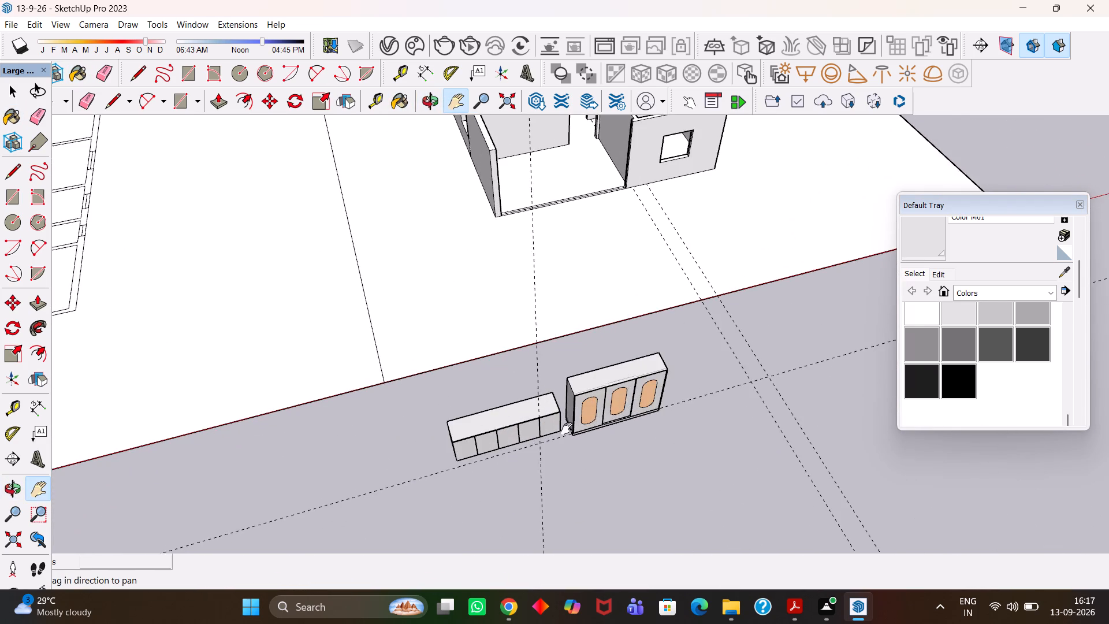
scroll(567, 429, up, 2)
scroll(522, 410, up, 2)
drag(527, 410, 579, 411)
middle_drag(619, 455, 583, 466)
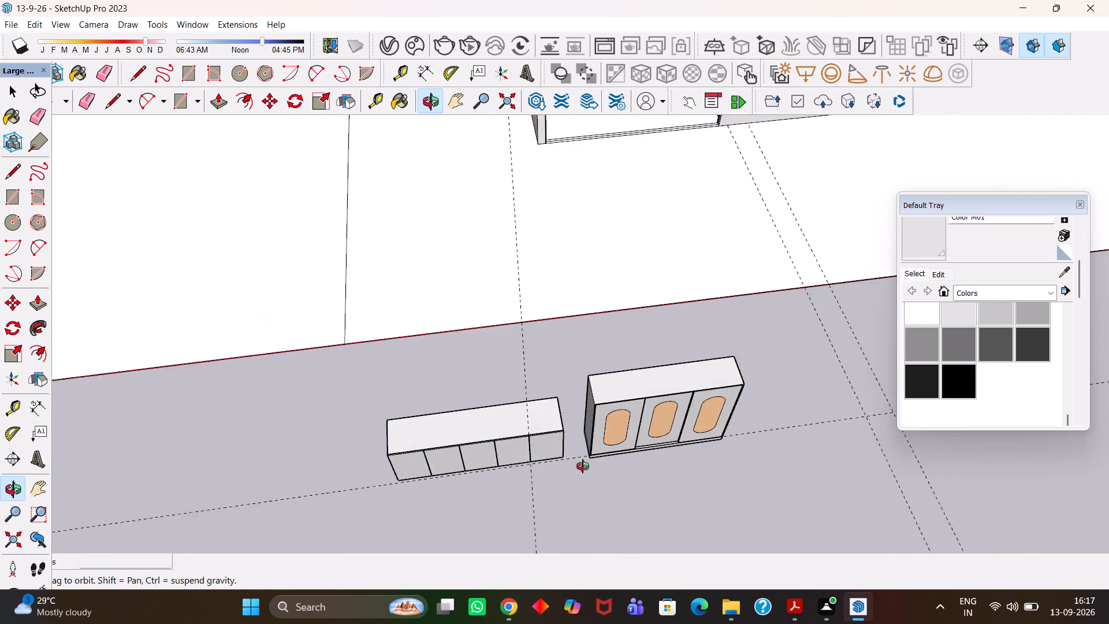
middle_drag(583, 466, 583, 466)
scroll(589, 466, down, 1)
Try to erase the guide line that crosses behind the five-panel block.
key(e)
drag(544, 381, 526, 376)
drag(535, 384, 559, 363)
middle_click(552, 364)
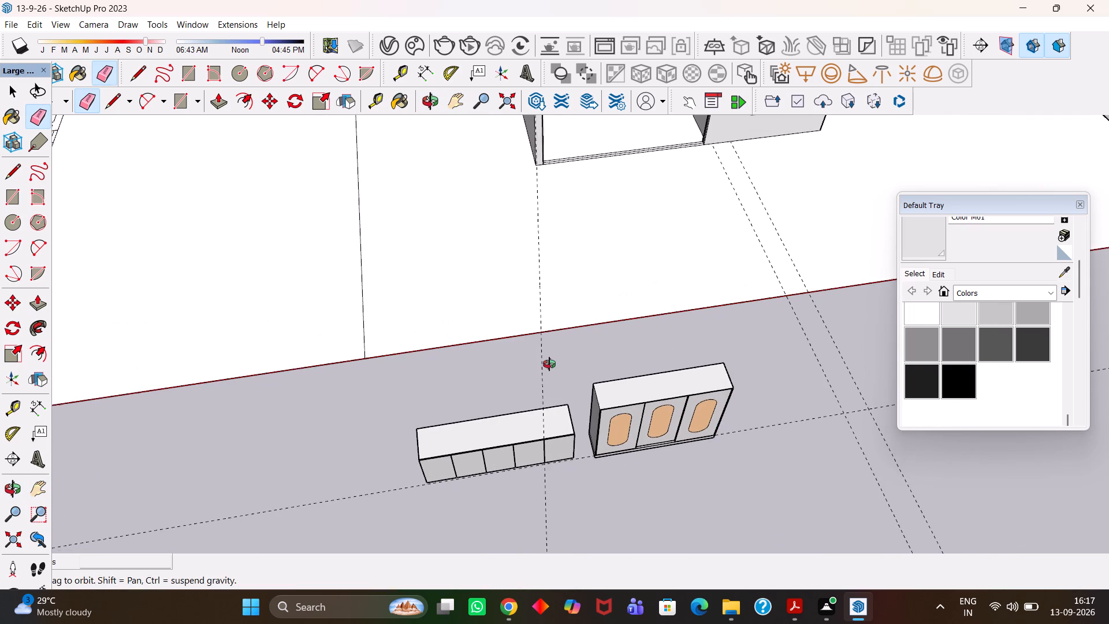
Delete the long guide line running along the front base of the two units.
key(h)
scroll(554, 381, down, 3)
drag(525, 421, 589, 391)
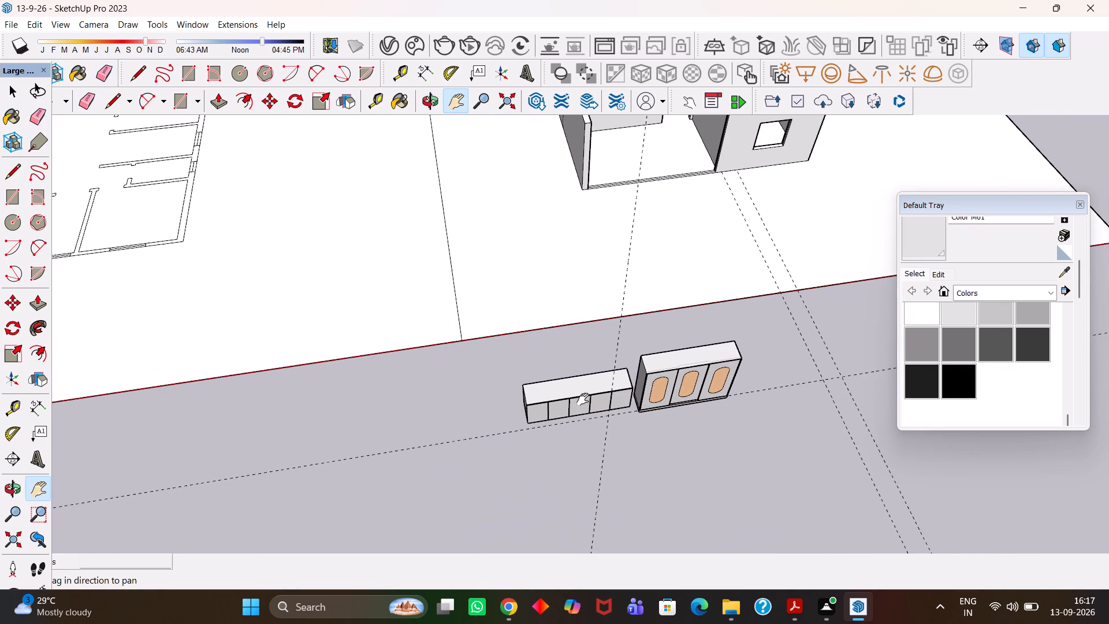
scroll(592, 415, up, 2)
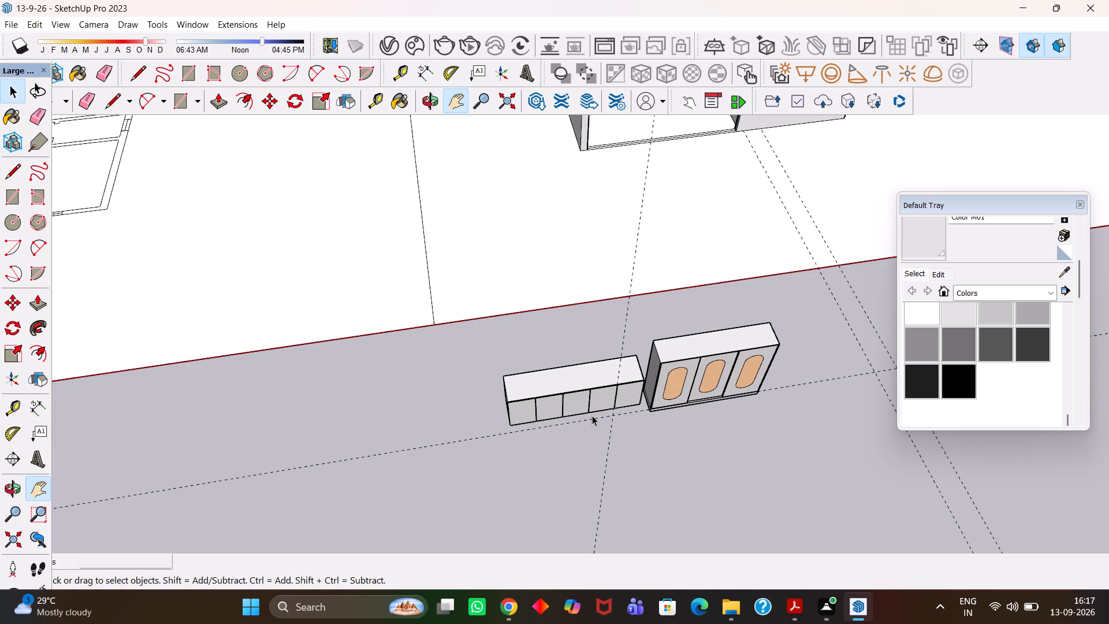
key(space)
double_click(497, 439)
double_click(489, 435)
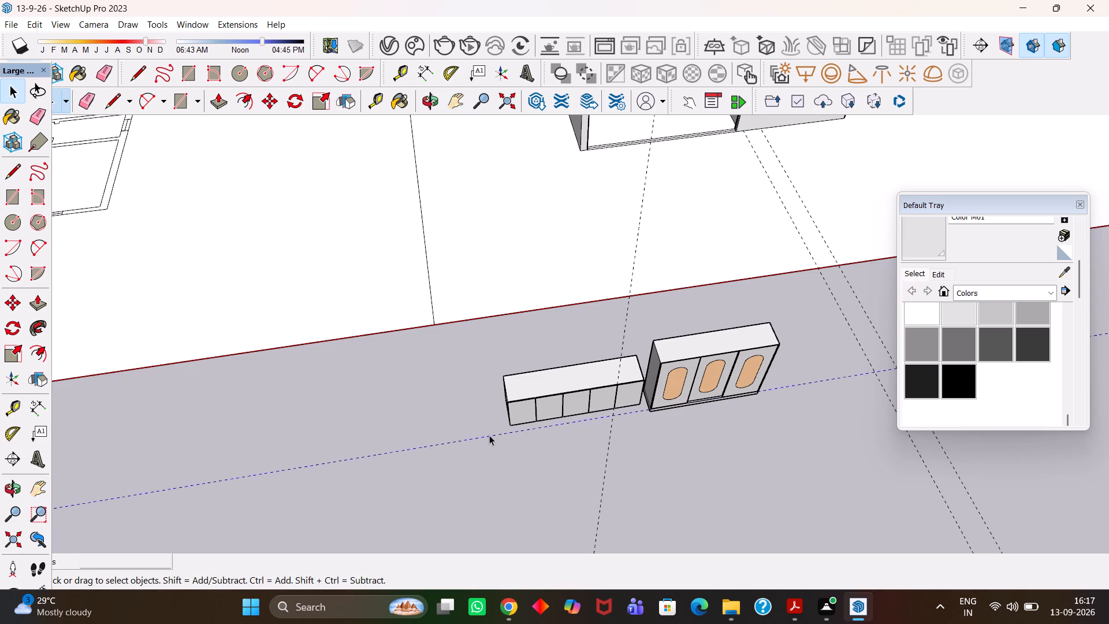
click(492, 436)
key(Delete)
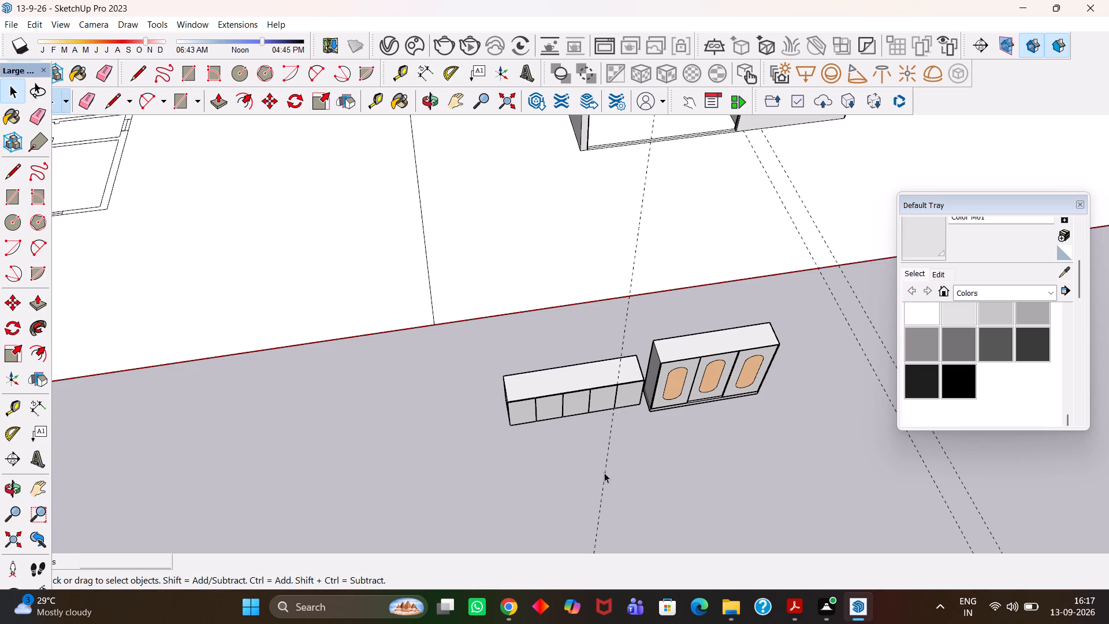
Open the furniture group, delete the guide line crossing the five-panel block, and close the group.
click(605, 473)
triple_click(605, 473)
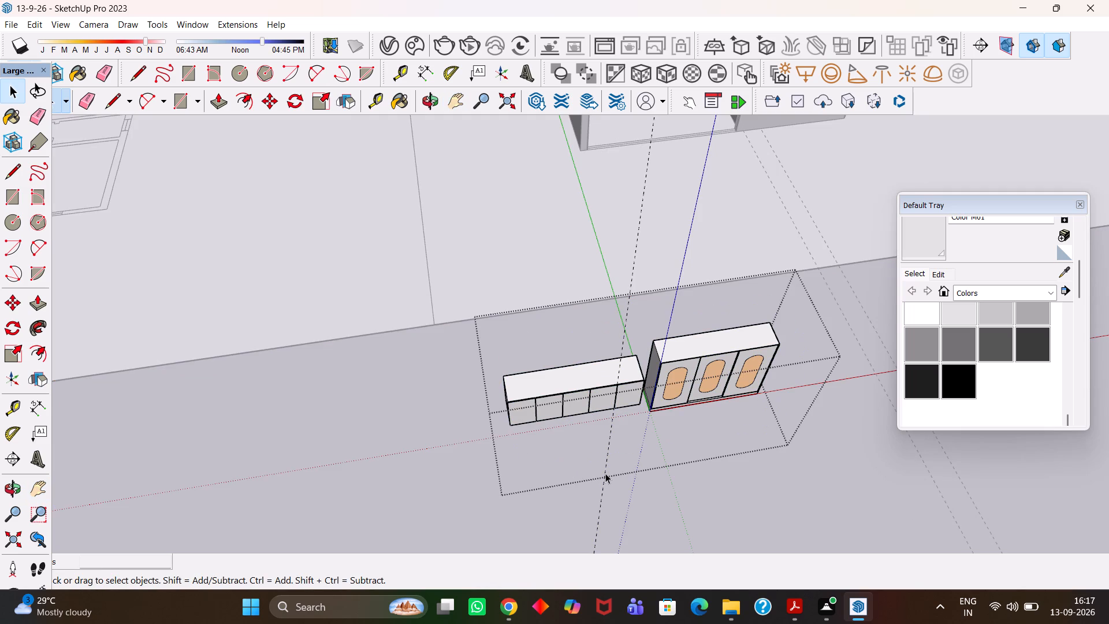
key(Delete)
click(577, 436)
scroll(539, 464, down, 4)
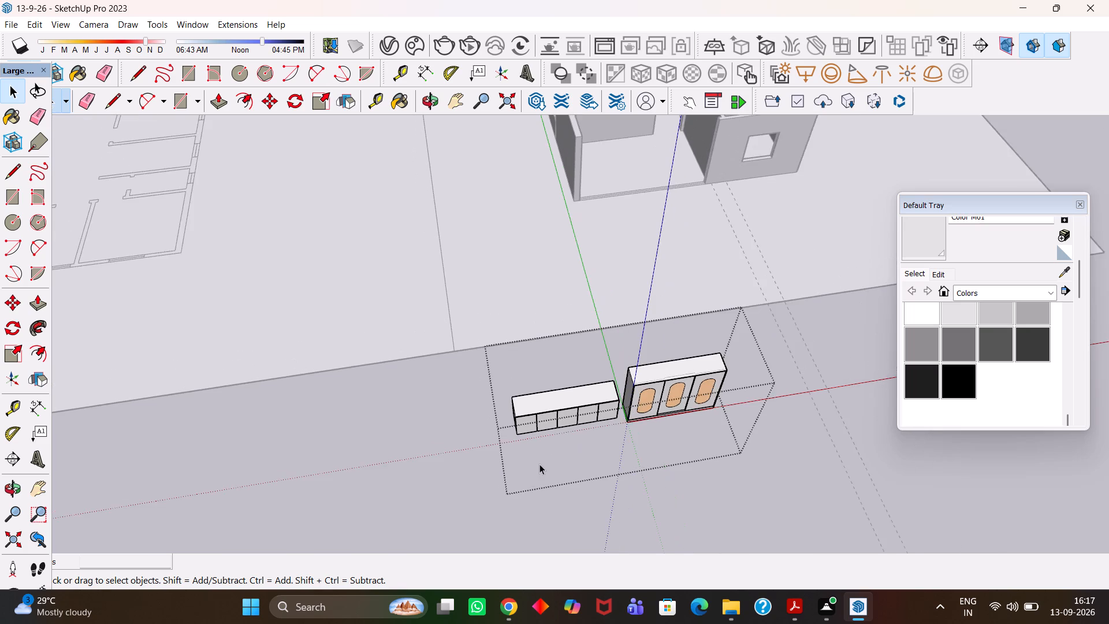
key(space)
double_click(783, 484)
Open the furniture group containing the five-panel block and the three-door unit for editing.
scroll(574, 393, up, 7)
key(h)
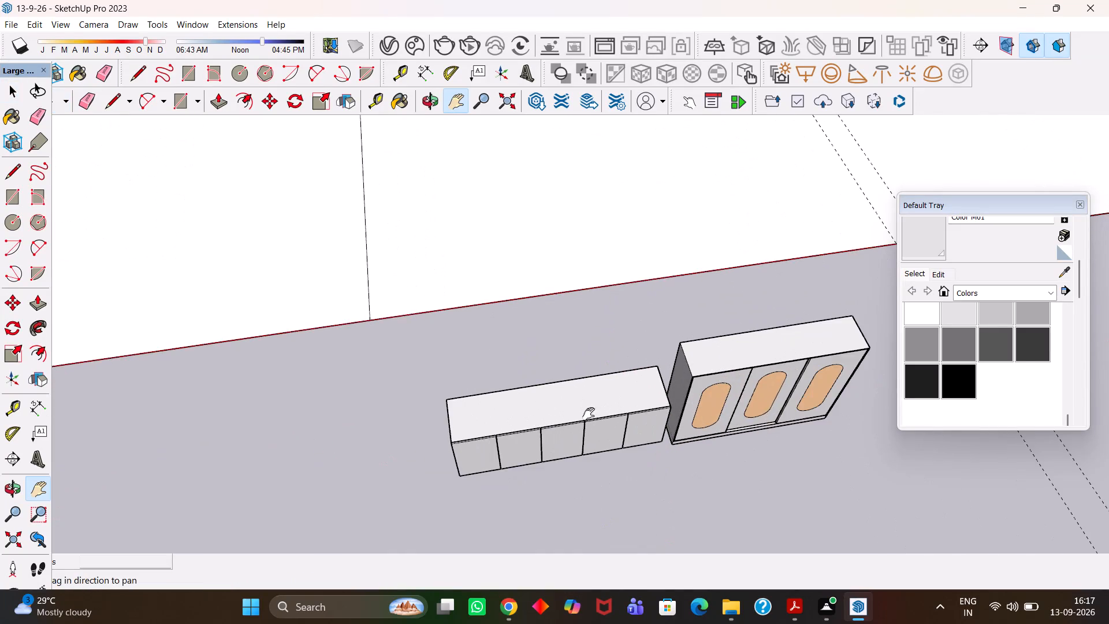
middle_drag(591, 417, 550, 399)
key(h)
drag(724, 351, 571, 332)
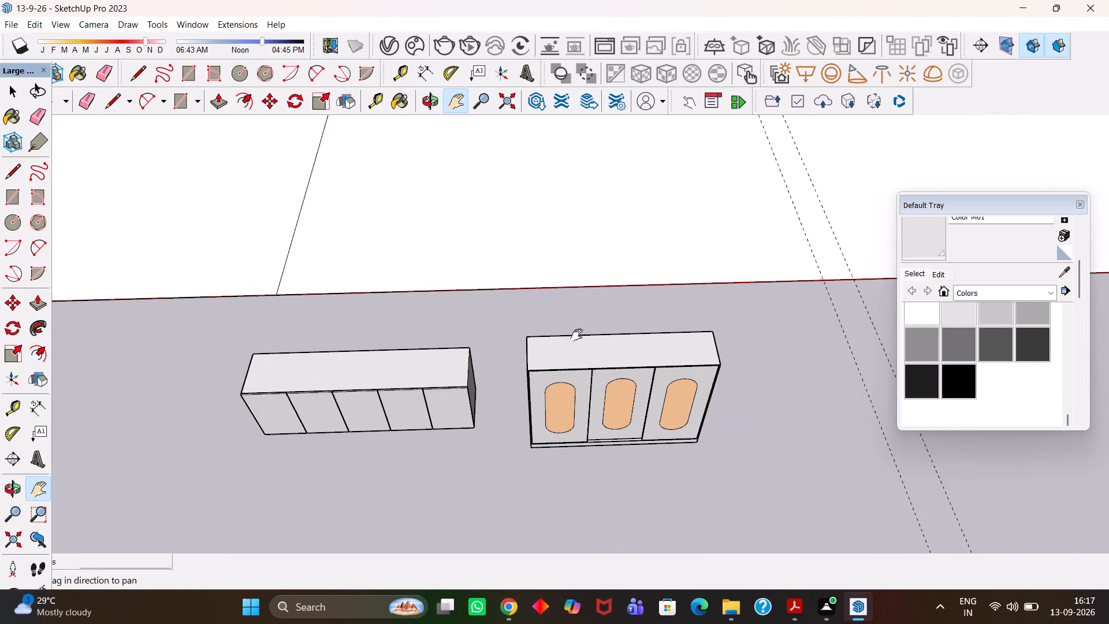
scroll(576, 339, down, 3)
middle_drag(592, 378, 602, 404)
scroll(602, 404, up, 2)
key(space)
click(635, 391)
scroll(625, 372, down, 3)
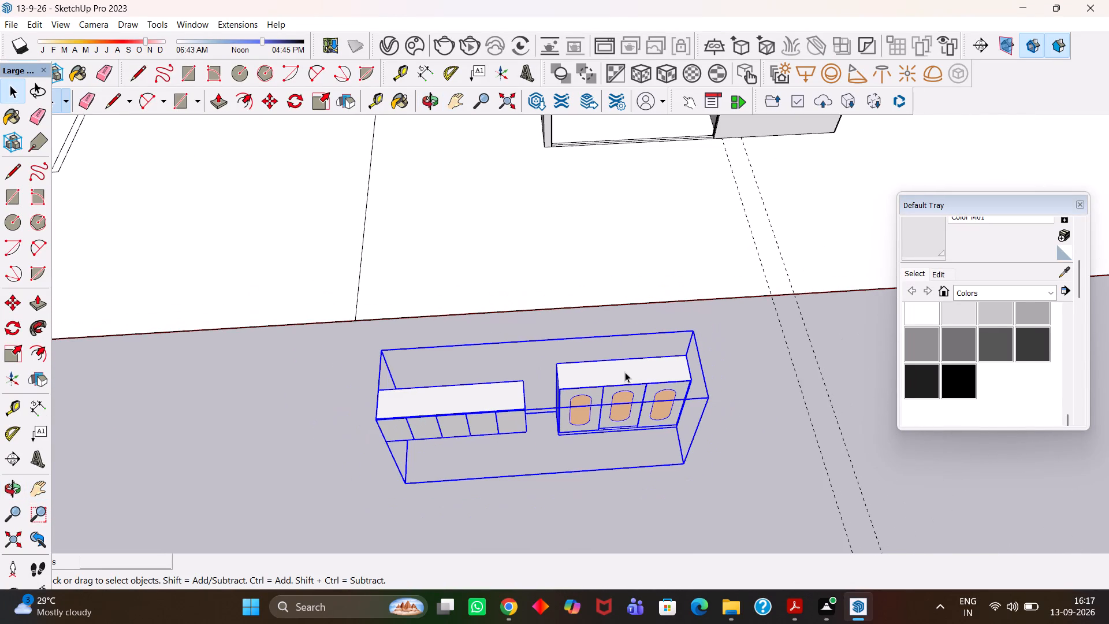
triple_click(451, 405)
triple_click(448, 405)
triple_click(448, 406)
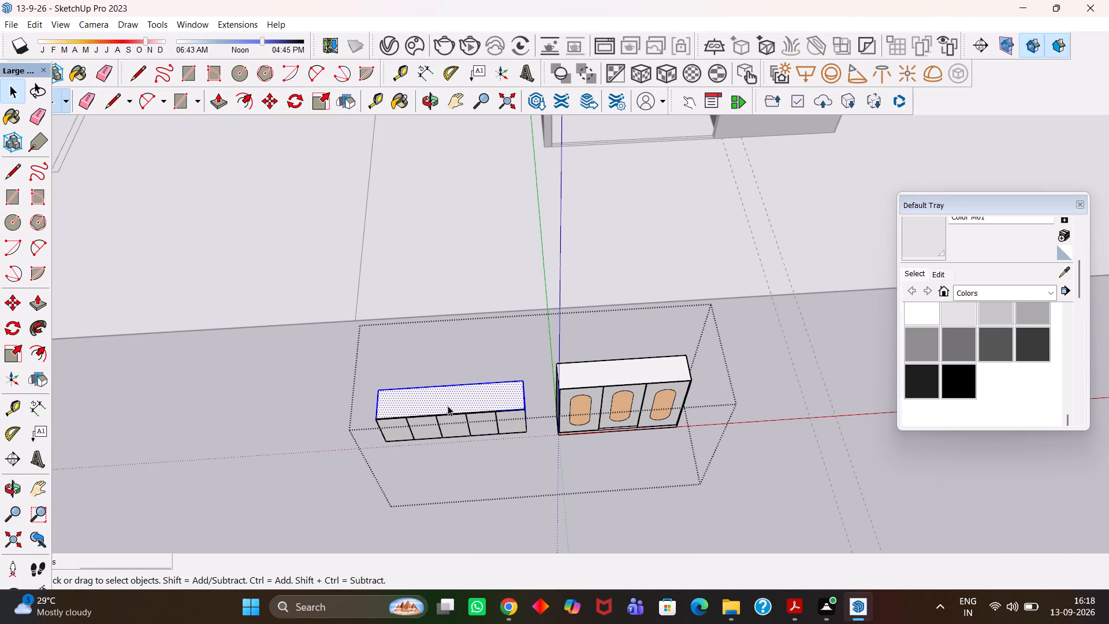
Select the plain block together with its five front panels and make them one group.
double_click(448, 406)
scroll(448, 406, up, 4)
click(448, 406)
scroll(423, 425, up, 2)
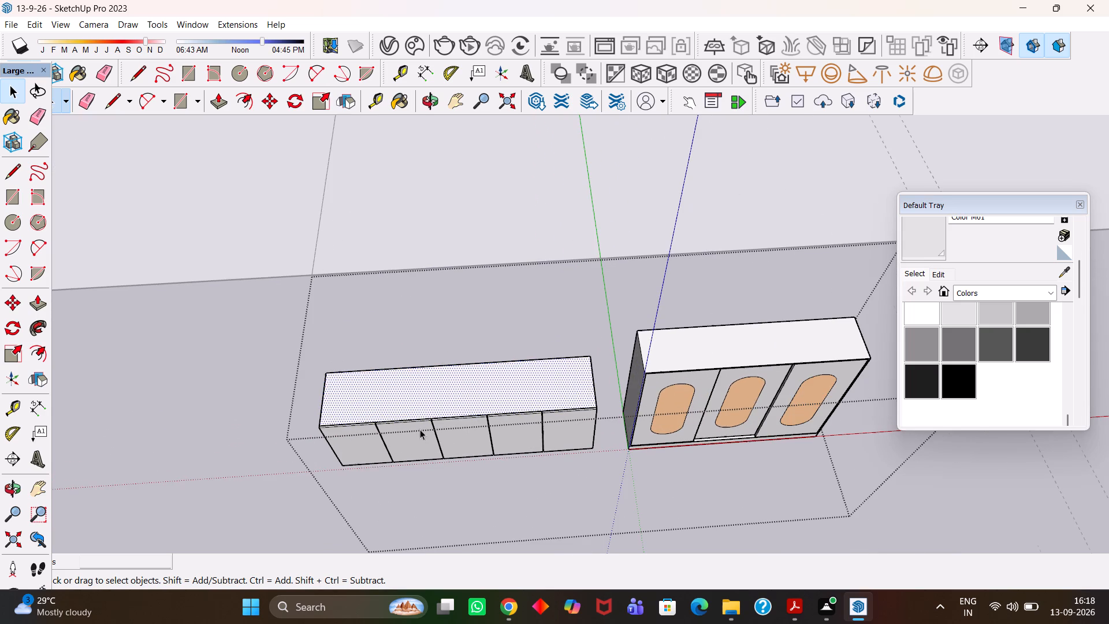
triple_click(408, 395)
click(408, 395)
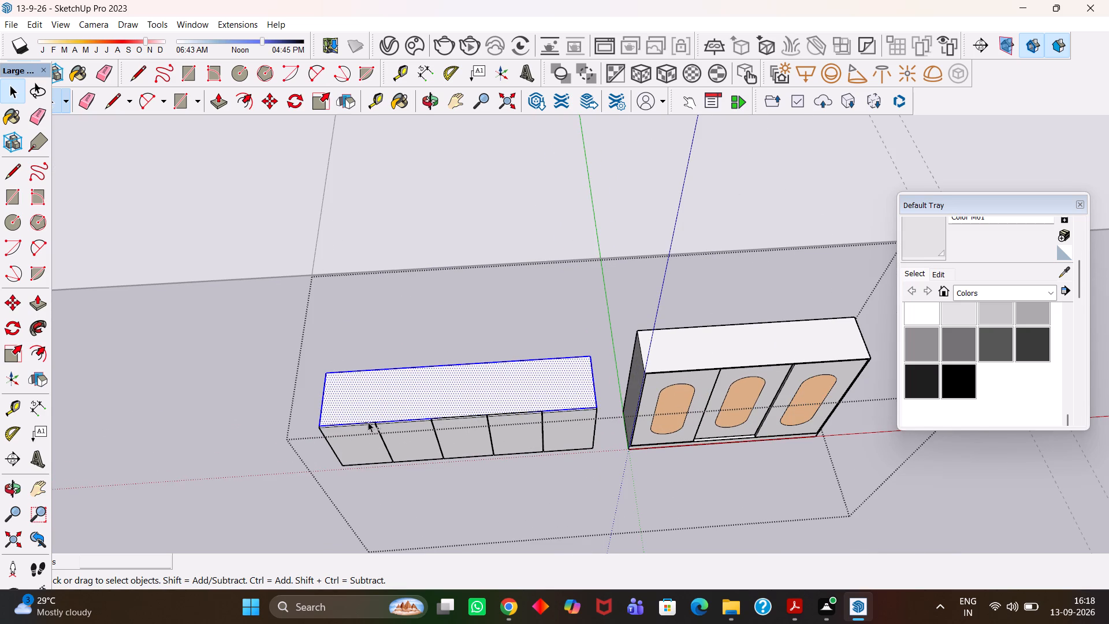
ctrl+click(350, 430)
ctrl+click(412, 440)
ctrl+click(468, 439)
ctrl+click(507, 441)
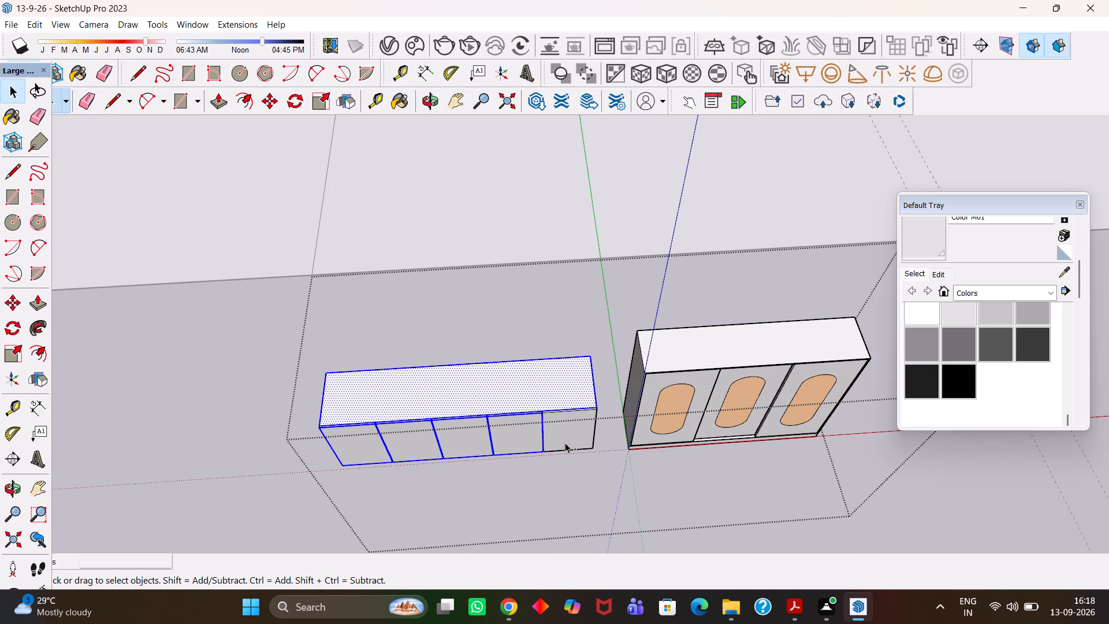
ctrl+click(565, 443)
right_click(561, 430)
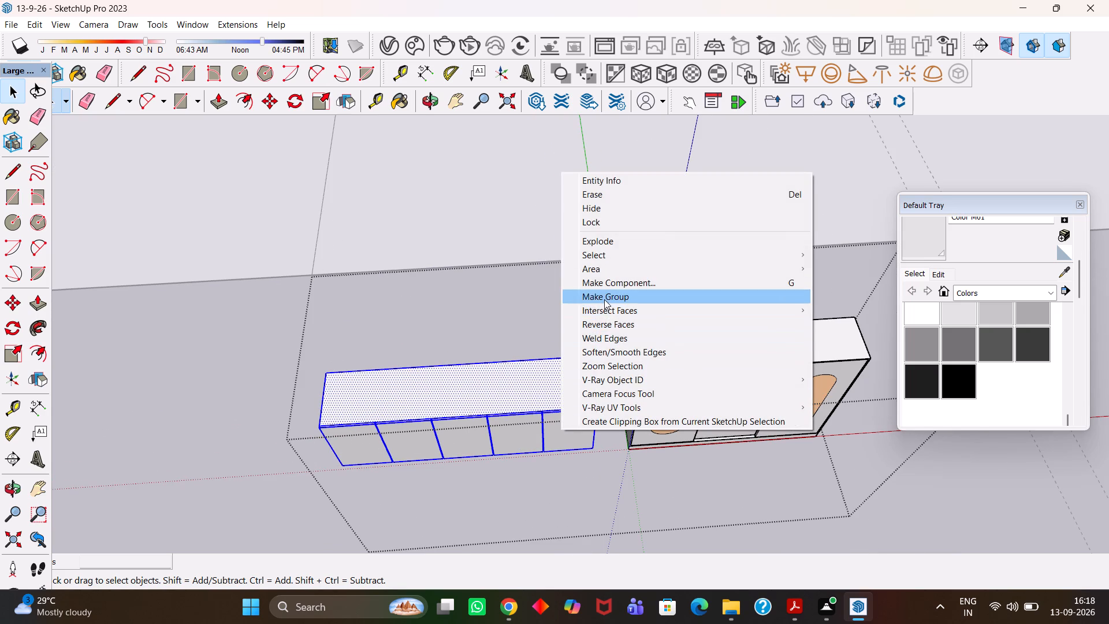
click(604, 298)
Move the five-panel group by its rear bottom left corner about 10' 6 5/8" onto the three-door unit's rear top left corner.
scroll(604, 298, down, 4)
key(h)
middle_drag(402, 356, 631, 312)
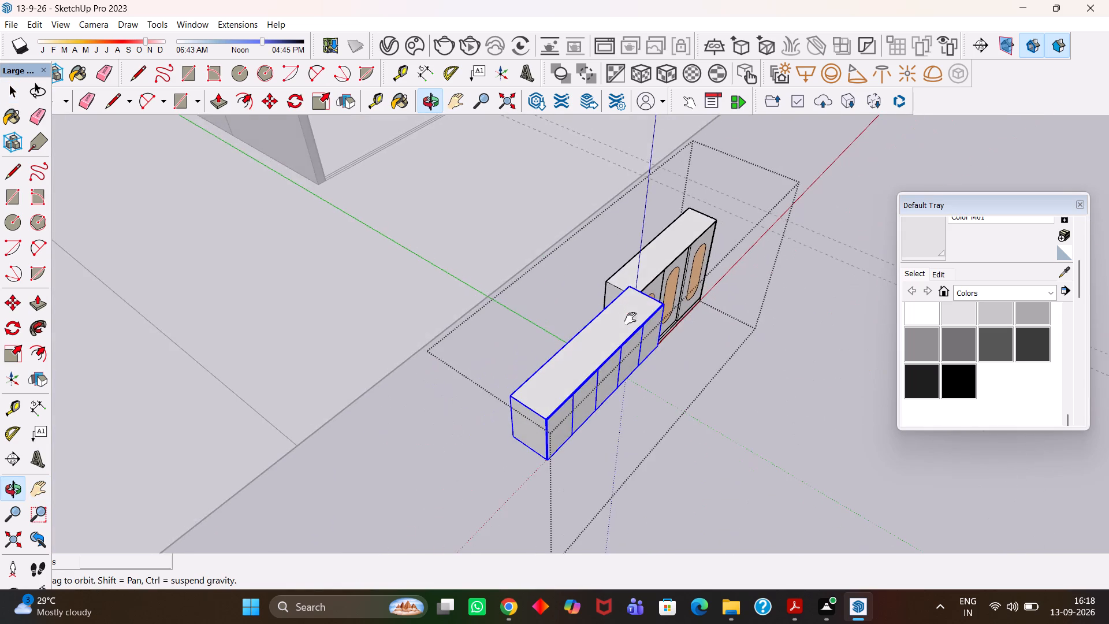
scroll(489, 447, up, 4)
key(m)
click(519, 439)
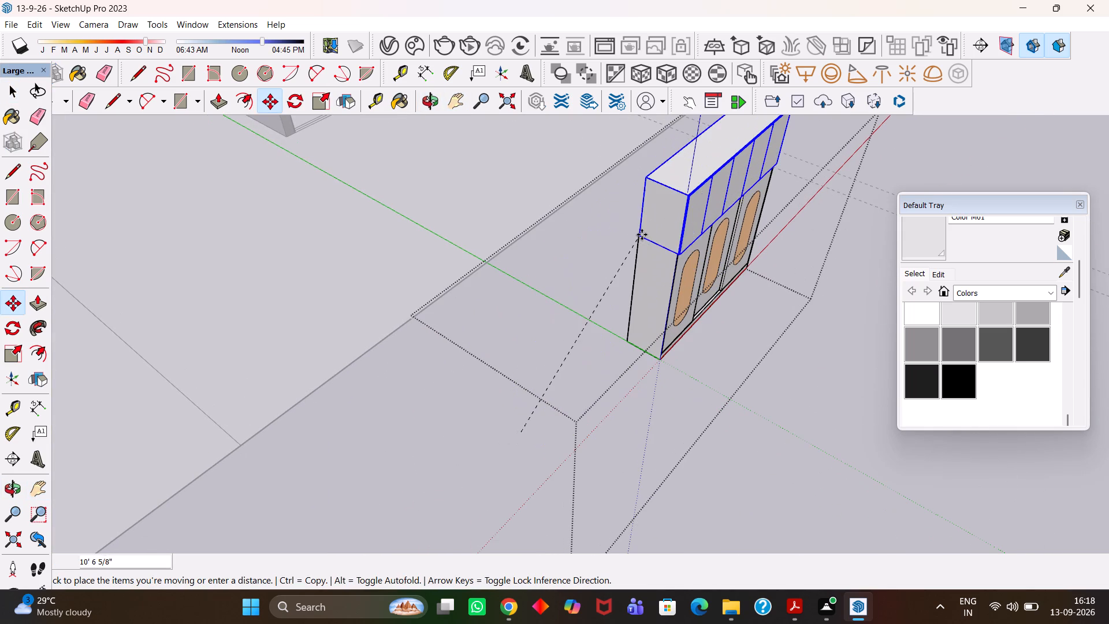
click(642, 234)
Examine how the stacked five-panel group aligns with the three-door unit at the front, side and rear edges.
key(h)
scroll(642, 234, down, 5)
scroll(673, 252, up, 4)
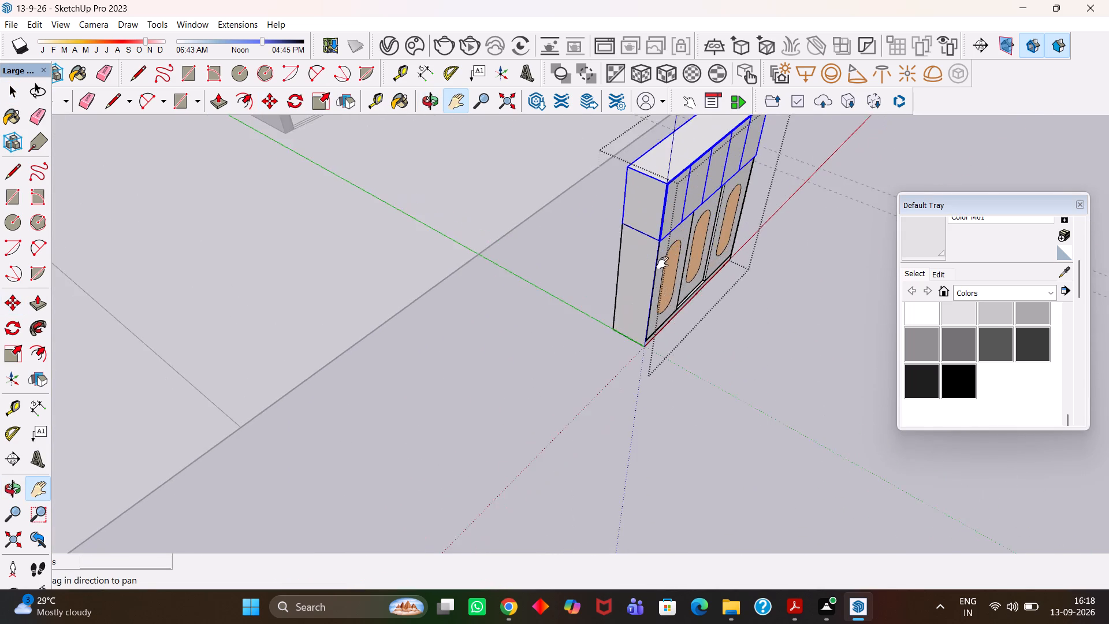
scroll(663, 263, up, 8)
middle_drag(667, 267, 454, 261)
scroll(468, 258, up, 1)
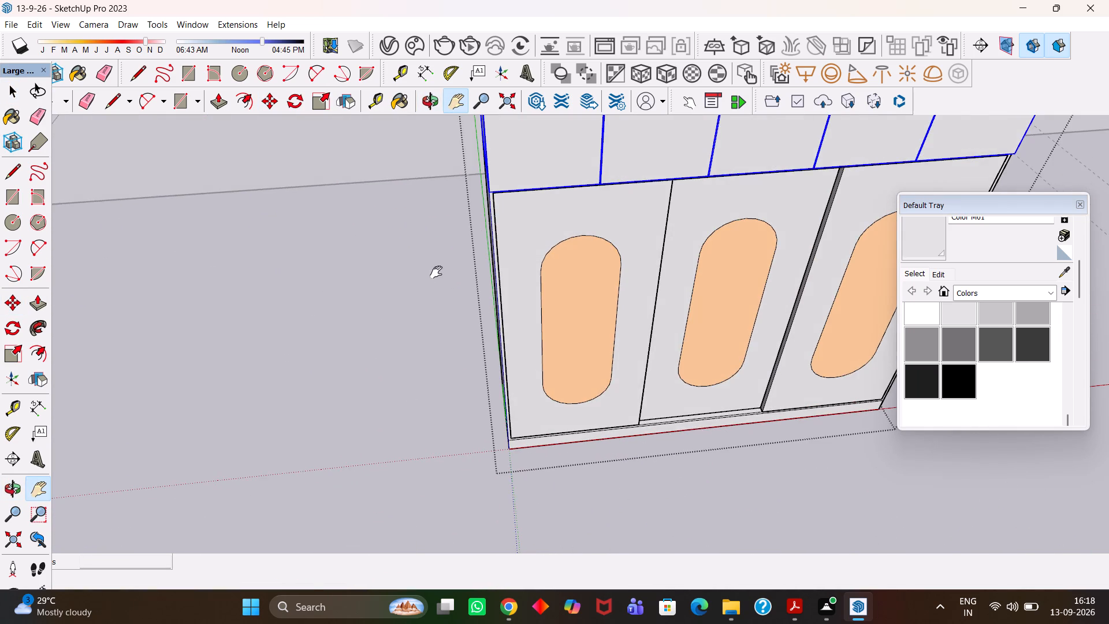
scroll(411, 300, down, 8)
key(h)
scroll(446, 283, up, 9)
middle_drag(446, 259, 670, 215)
scroll(508, 258, up, 2)
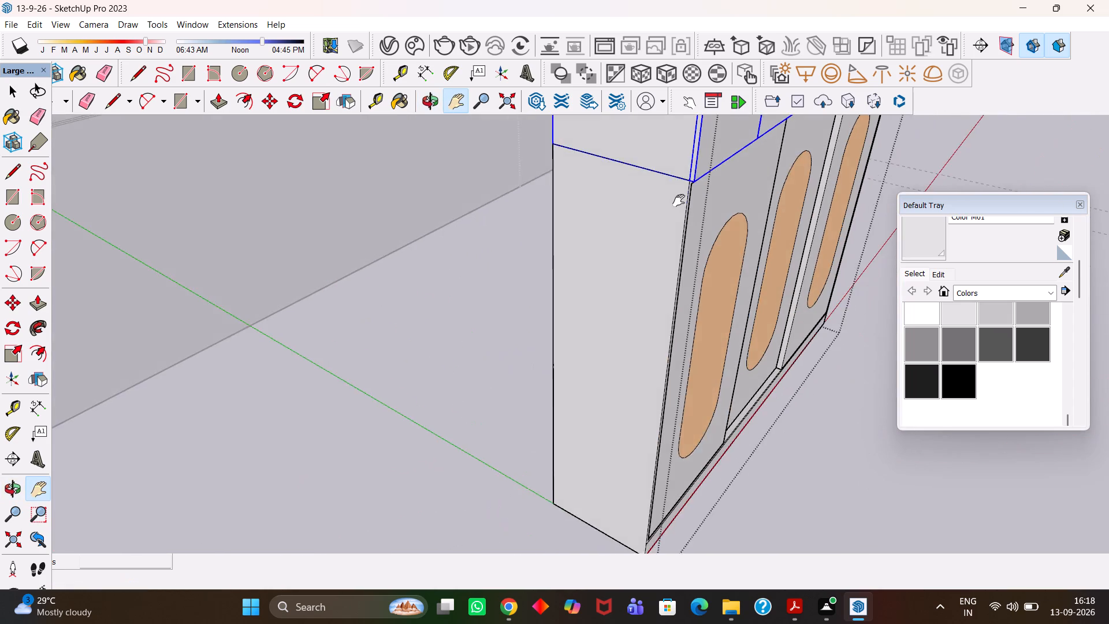
scroll(679, 200, up, 7)
key(h)
drag(714, 165, 624, 297)
scroll(596, 306, down, 5)
middle_drag(551, 277, 667, 311)
scroll(668, 311, down, 2)
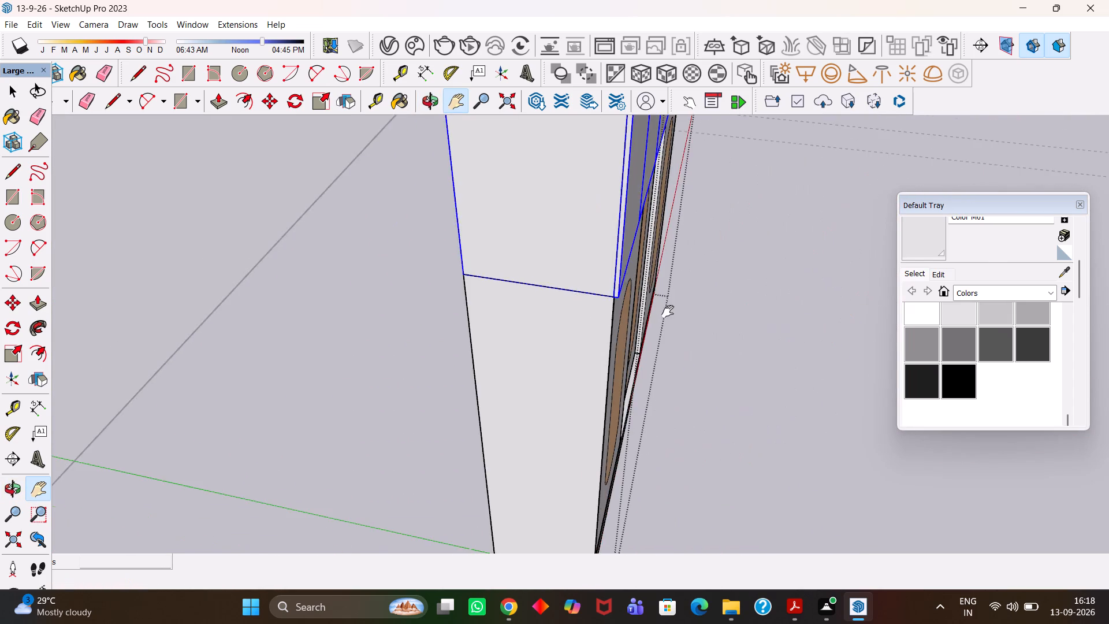
drag(503, 209, 547, 401)
scroll(547, 400, down, 5)
middle_drag(524, 411, 637, 419)
scroll(632, 424, up, 4)
middle_drag(629, 403, 695, 403)
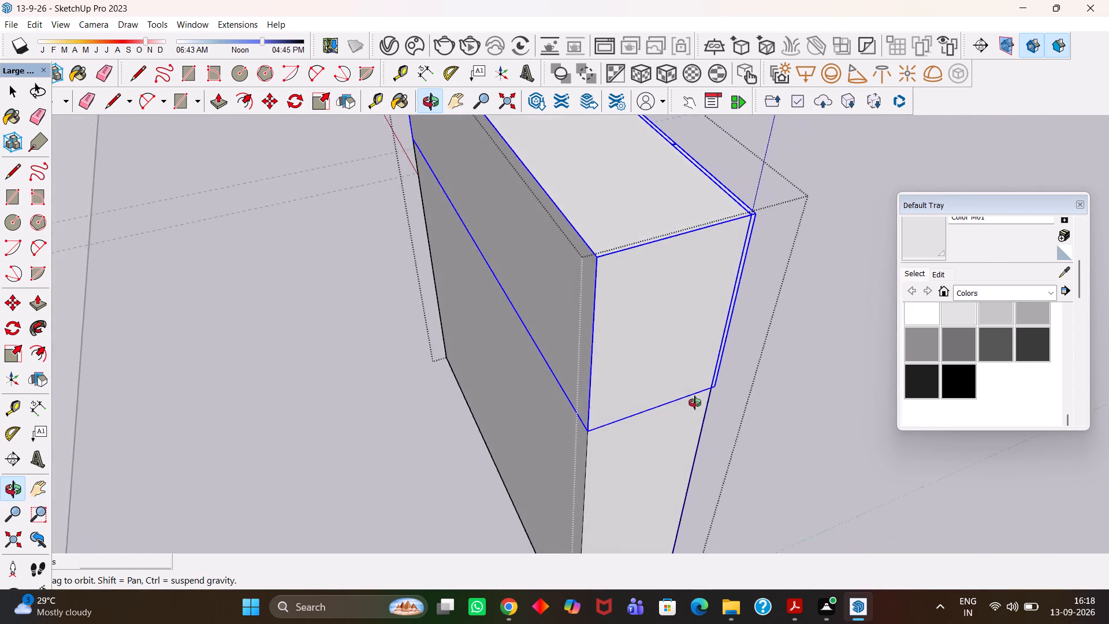
Push the back face of the five-panel loft block inward by 18mm.
middle_drag(695, 403, 679, 398)
scroll(678, 398, down, 4)
key(h)
drag(579, 397, 629, 418)
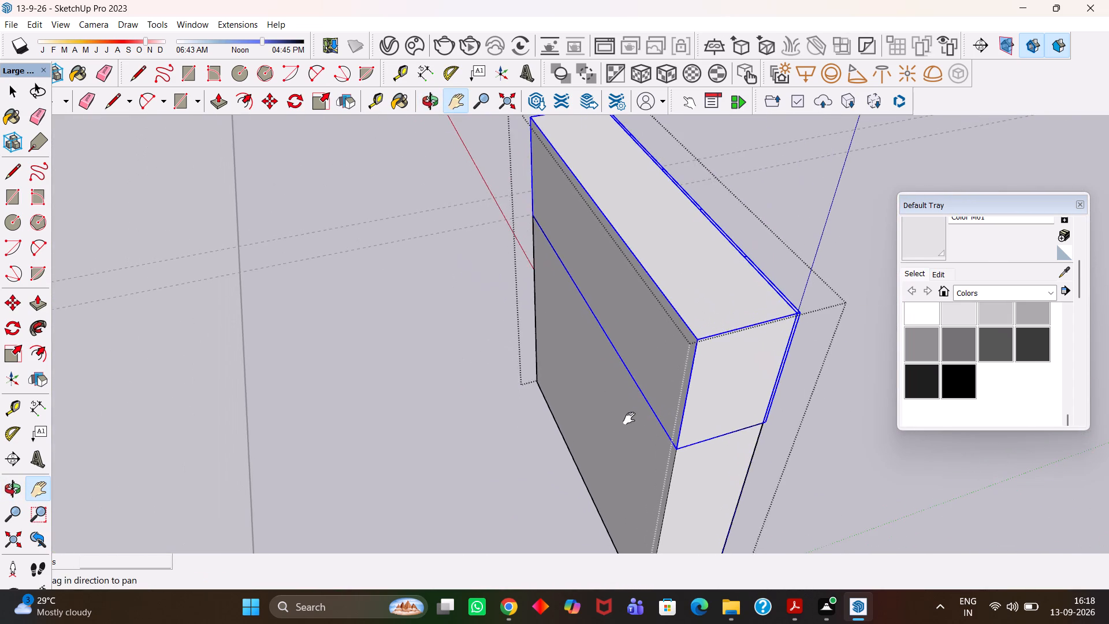
scroll(629, 418, down, 5)
middle_drag(638, 424, 713, 411)
scroll(712, 412, up, 3)
key(space)
double_click(684, 345)
click(672, 333)
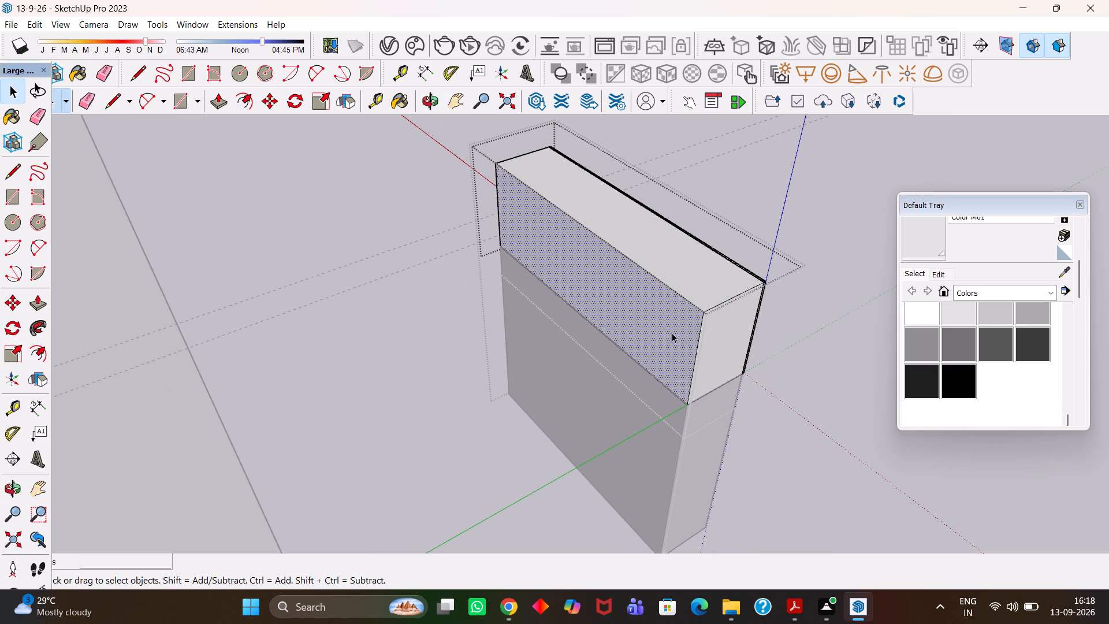
key(p)
click(672, 333)
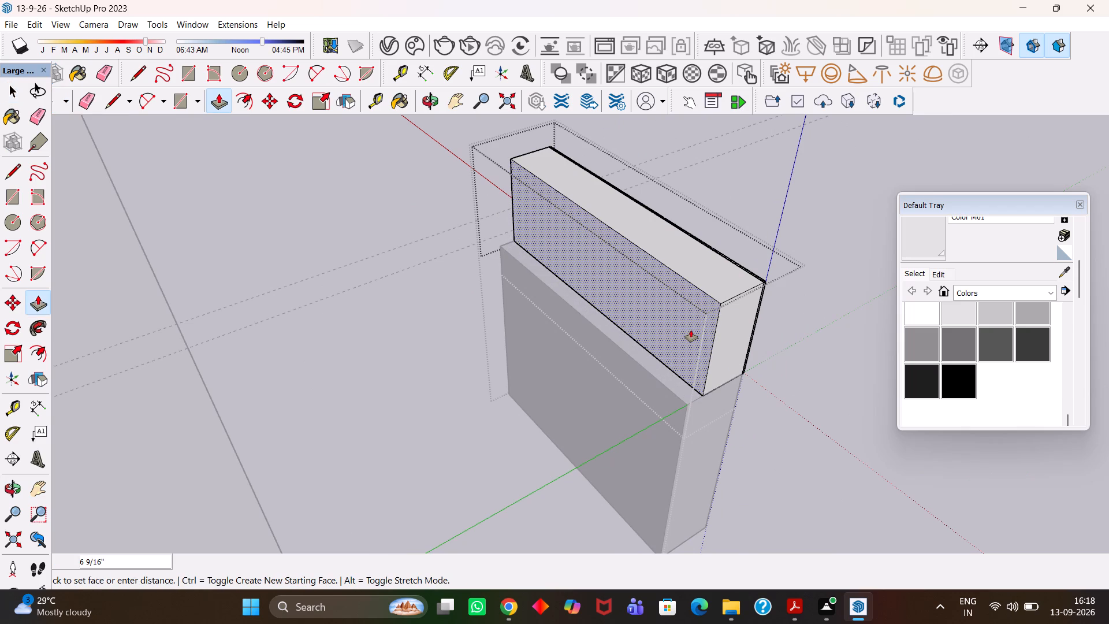
text(18mm)
key(Return)
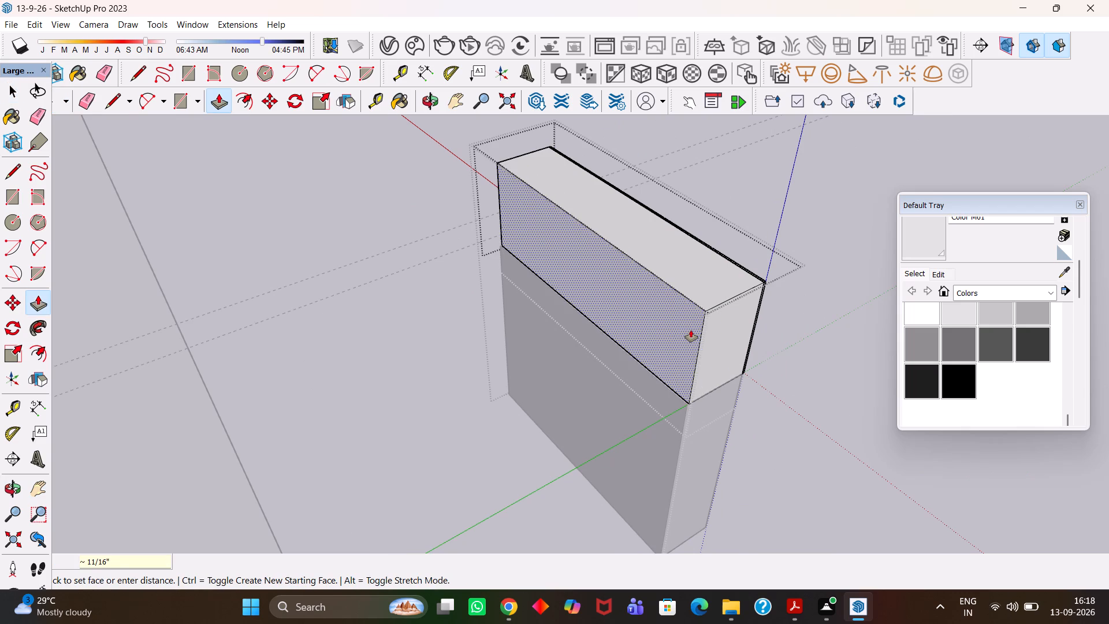
key(h)
scroll(691, 330, down, 9)
click(774, 448)
key(space)
click(772, 444)
Move the loft group by its rear bottom left corner onto the three-door unit's rear top left corner.
click(683, 326)
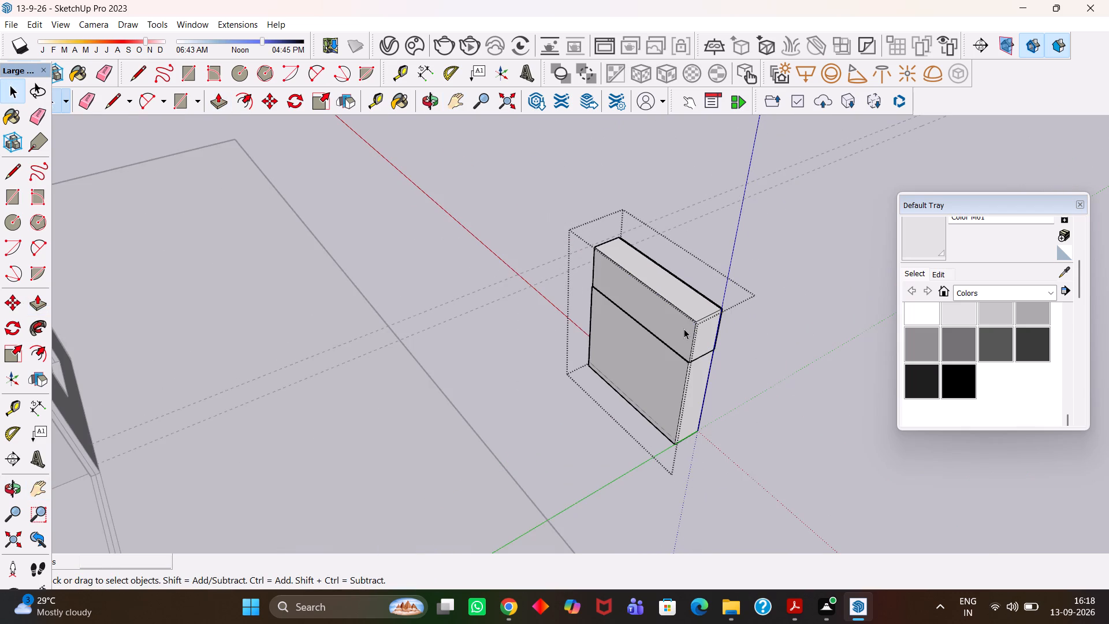
scroll(690, 339, up, 15)
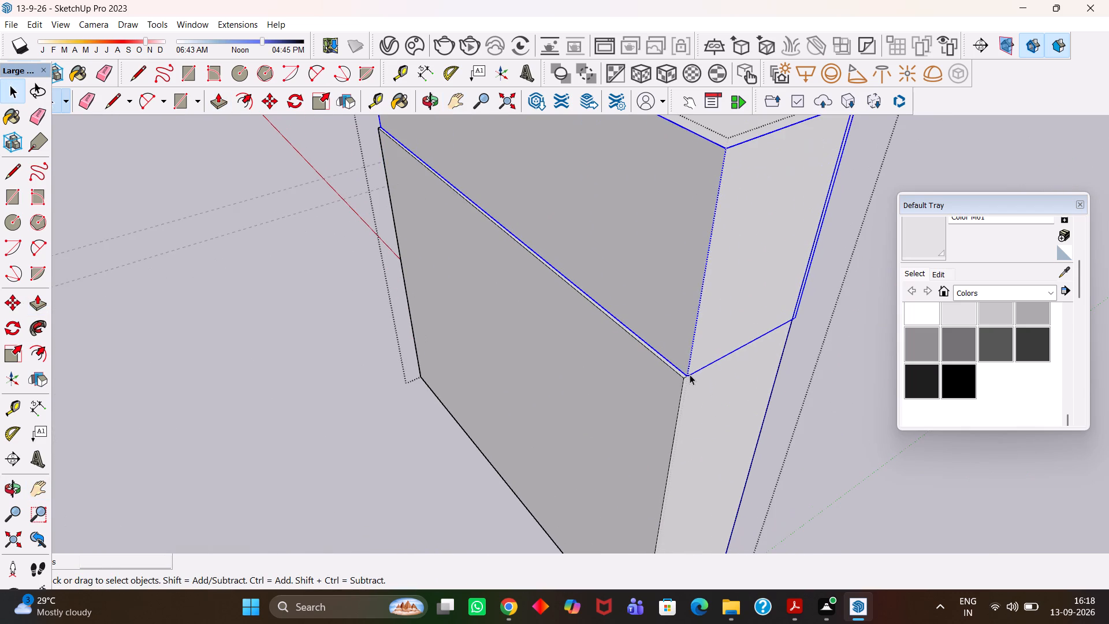
scroll(690, 374, up, 4)
key(m)
scroll(690, 374, up, 4)
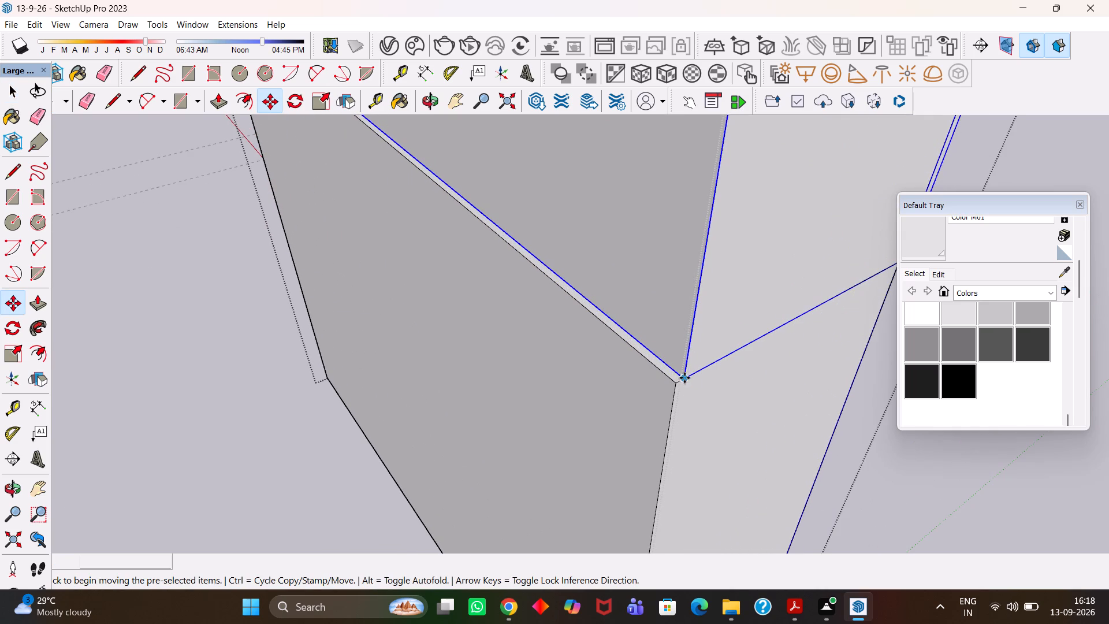
click(684, 377)
click(676, 378)
Examine the realigned loft and three-door unit from the back, side and front, leaving the furniture group.
key(h)
scroll(675, 379, down, 9)
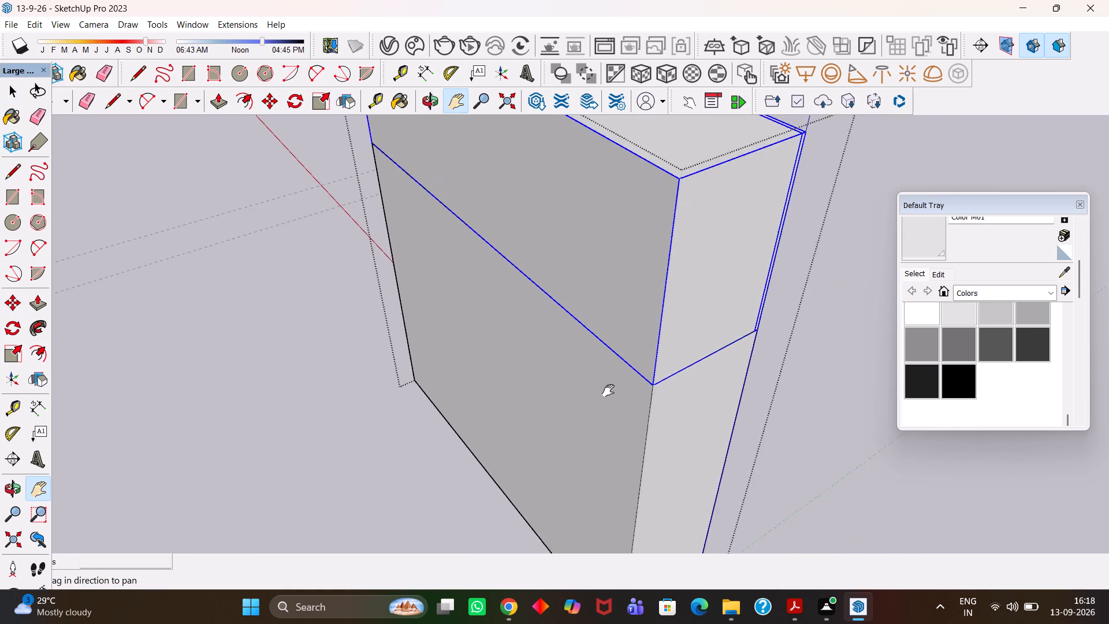
scroll(608, 391, down, 13)
middle_drag(647, 417, 544, 411)
scroll(542, 411, down, 6)
middle_drag(655, 407, 564, 422)
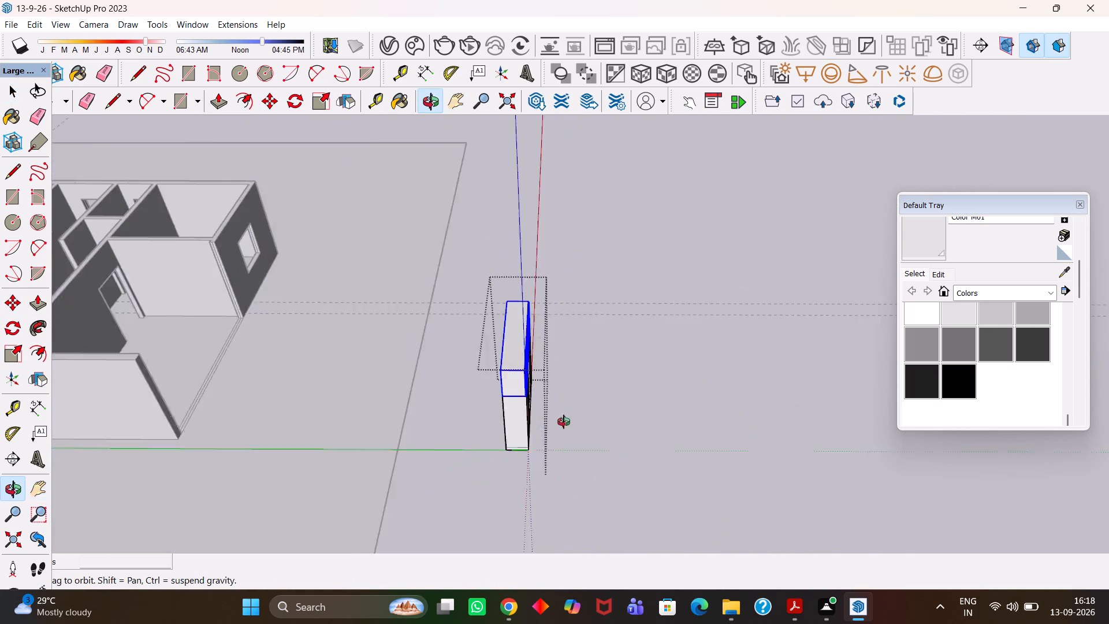
middle_drag(564, 422, 553, 422)
key(h)
drag(527, 356, 597, 406)
middle_drag(656, 450, 473, 440)
scroll(473, 440, up, 5)
middle_drag(497, 396, 411, 422)
drag(396, 414, 462, 413)
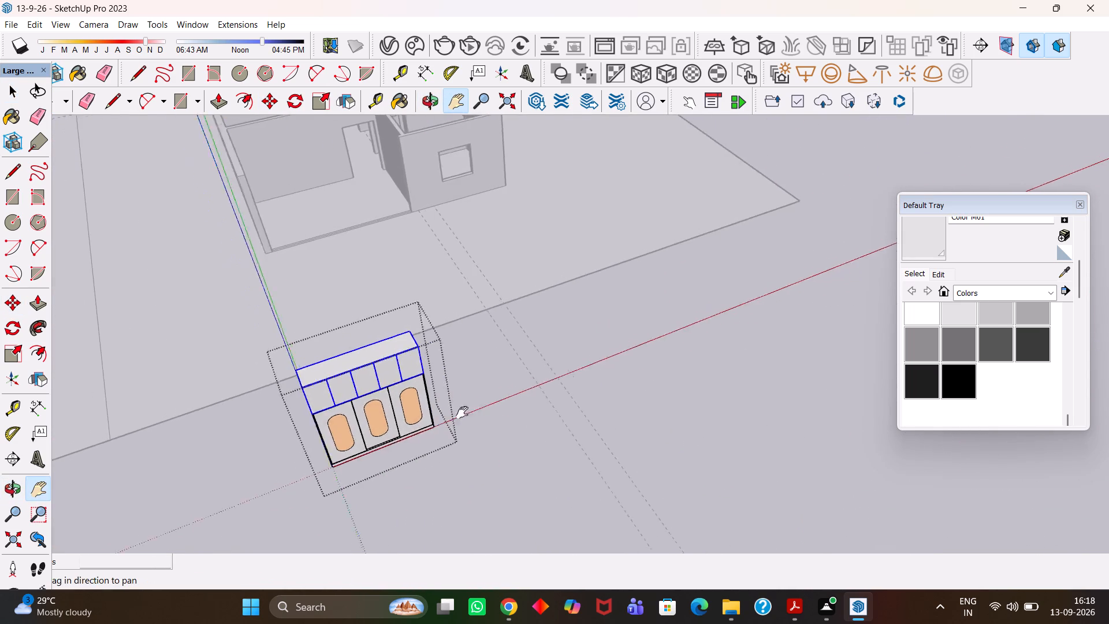
drag(462, 413, 508, 407)
middle_drag(524, 415, 464, 408)
key(space)
double_click(627, 327)
key(h)
scroll(449, 407, up, 5)
drag(425, 374, 520, 409)
middle_drag(562, 423, 512, 426)
key(h)
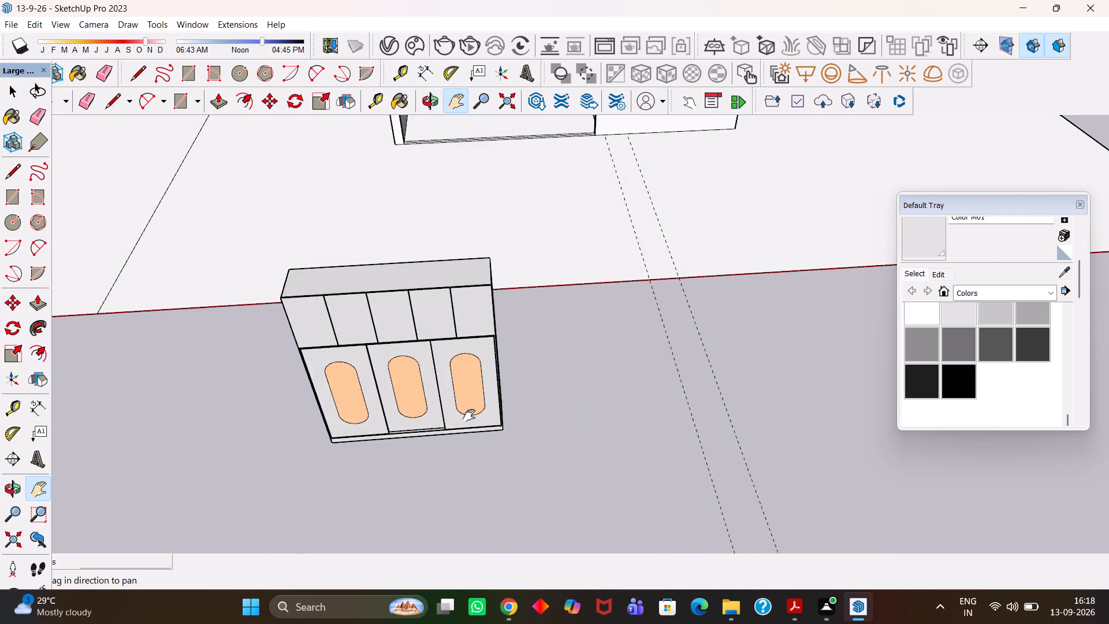
drag(462, 407, 575, 438)
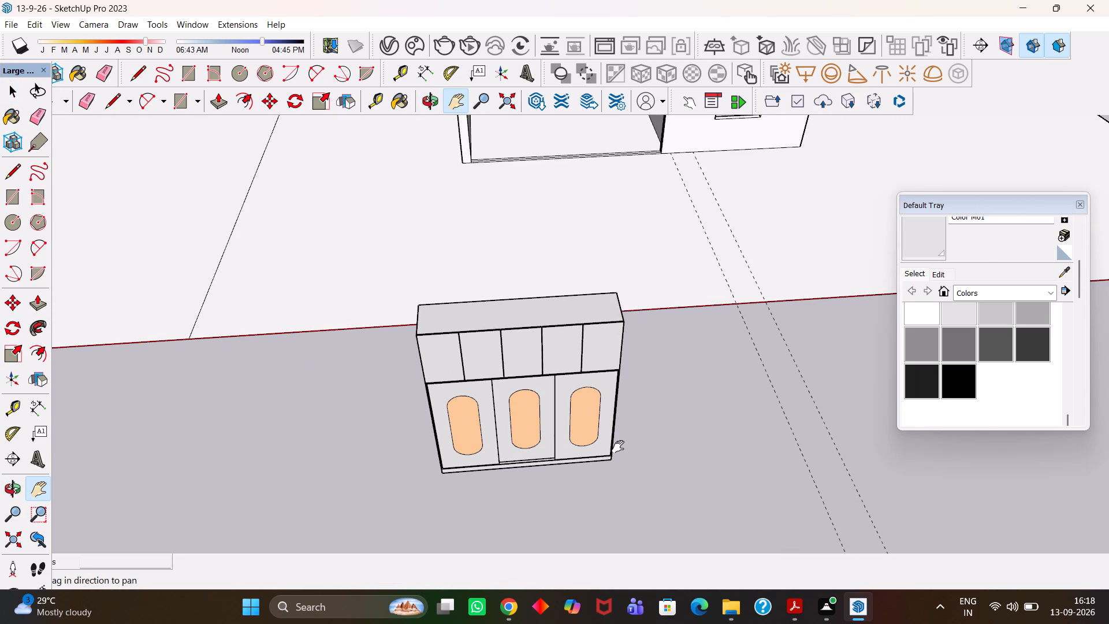
scroll(618, 447, down, 3)
key(e)
drag(779, 432, 724, 478)
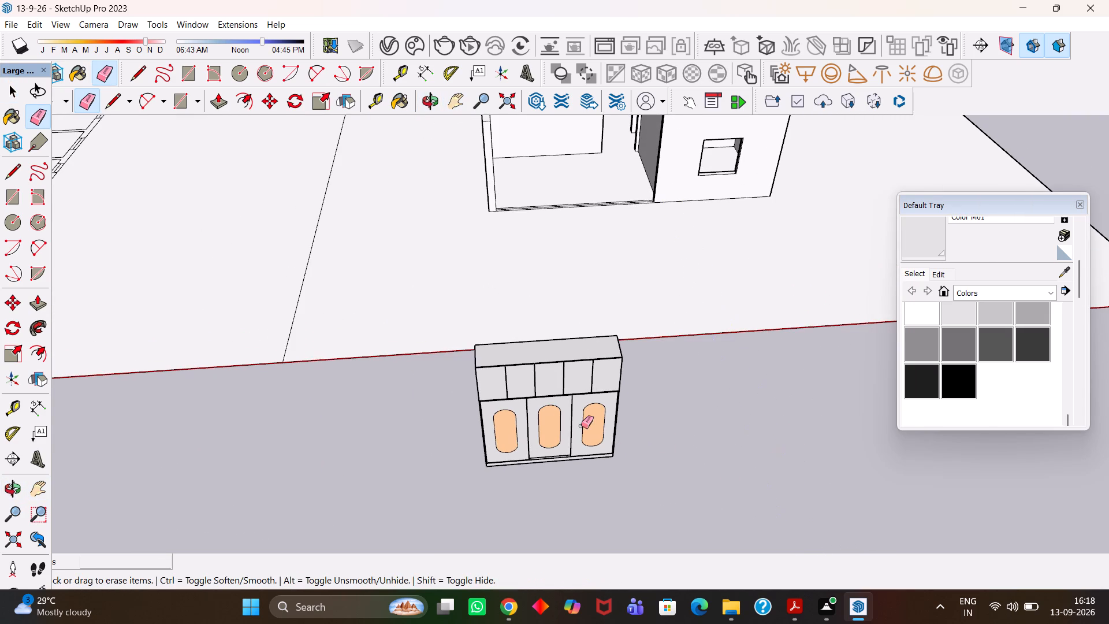
scroll(581, 426, down, 2)
Move the whole wardrobe by its front bottom left corner onto the marked floor corner in the large room.
key(space)
click(551, 398)
scroll(556, 403, up, 3)
key(m)
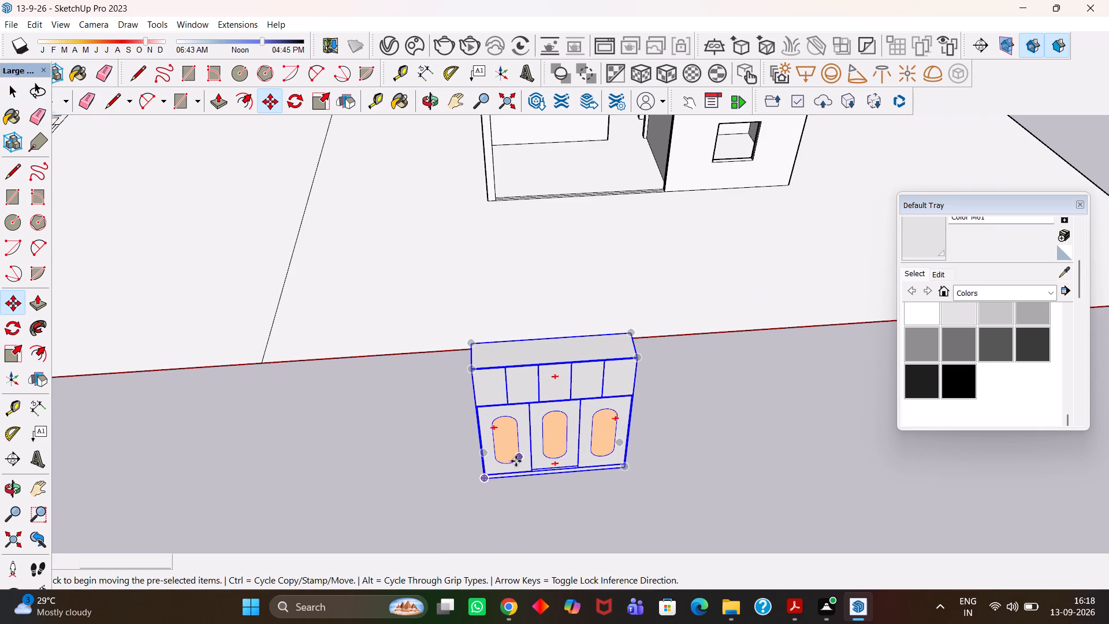
click(481, 481)
key(h)
scroll(497, 455, down, 6)
drag(539, 394, 542, 489)
drag(590, 365, 591, 500)
scroll(653, 378, up, 4)
middle_drag(645, 410, 655, 541)
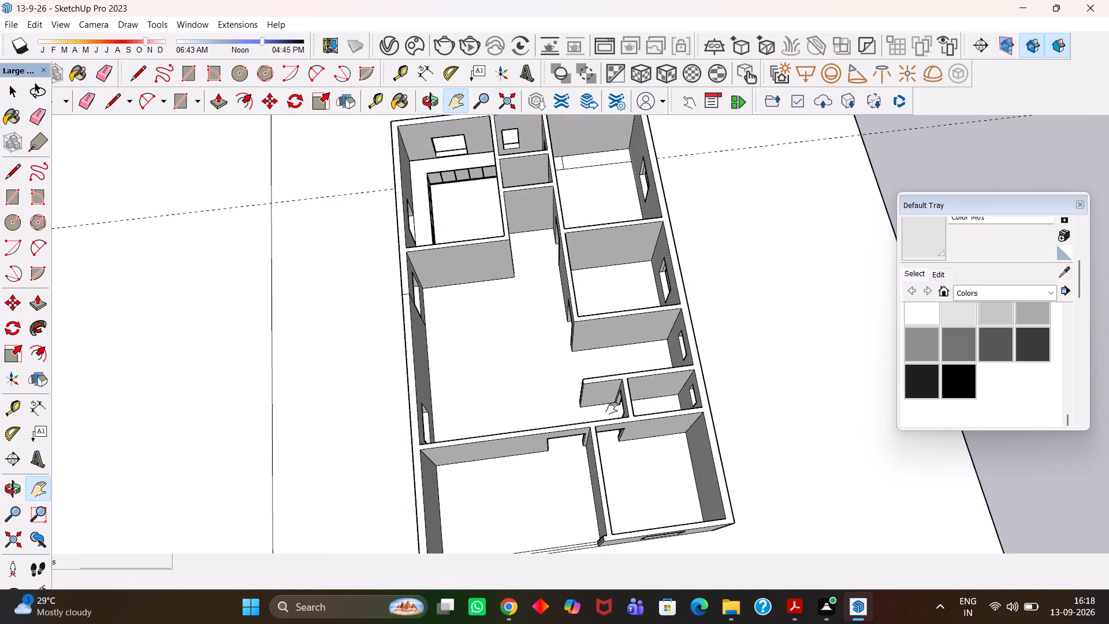
drag(606, 398, 628, 543)
middle_drag(628, 351, 626, 368)
scroll(626, 368, up, 9)
middle_click(574, 280)
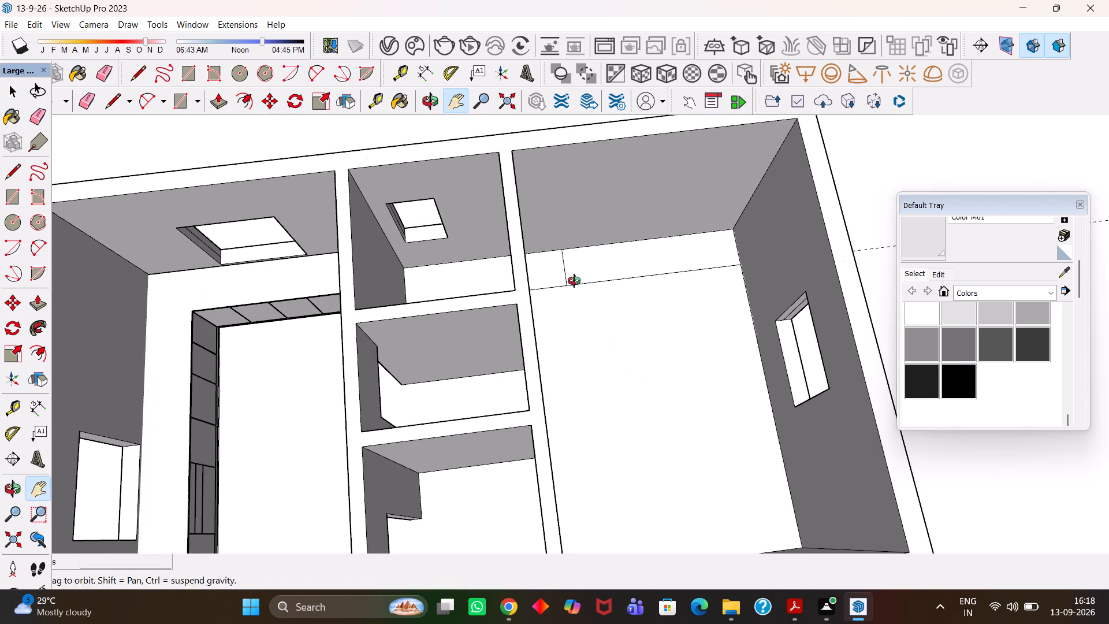
scroll(574, 281, up, 2)
key(Escape)
click(565, 284)
scroll(568, 296, down, 4)
key(h)
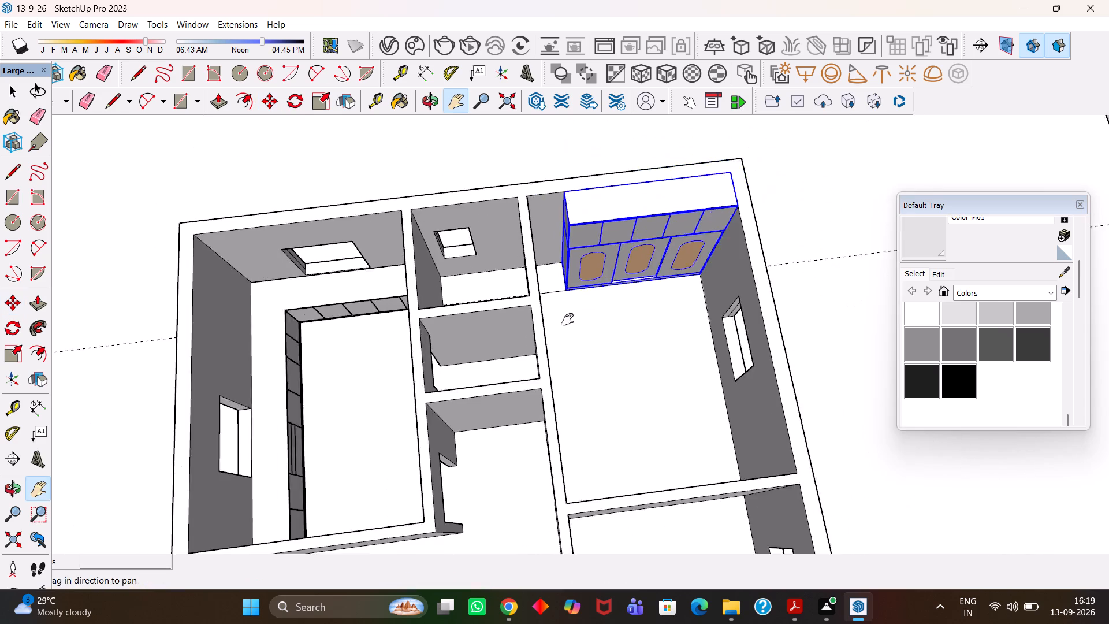
Examine how the wardrobe sits against the walls and floor outline of the large room.
scroll(568, 320, down, 6)
middle_drag(605, 382, 586, 318)
scroll(586, 318, down, 7)
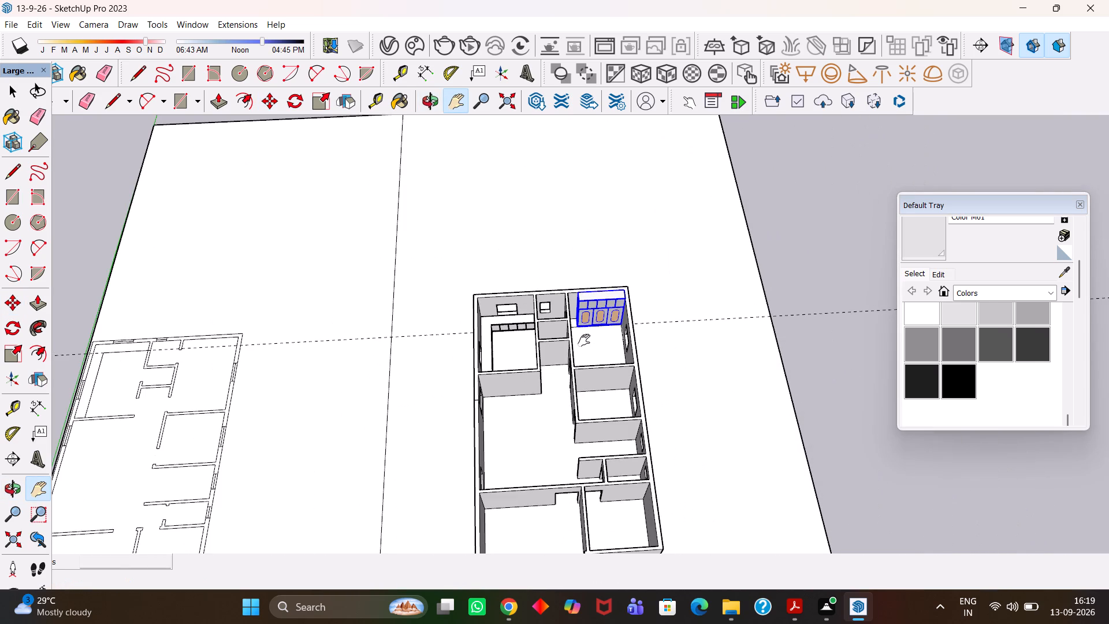
scroll(593, 341, up, 7)
scroll(584, 347, down, 5)
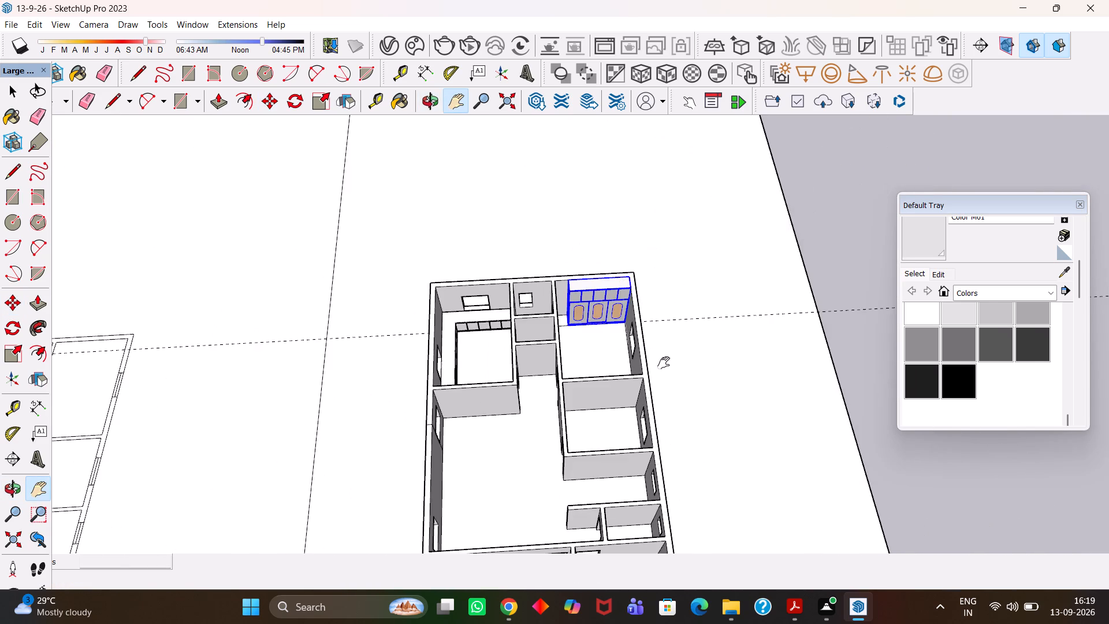
drag(664, 363, 605, 390)
key(e)
drag(654, 347, 639, 343)
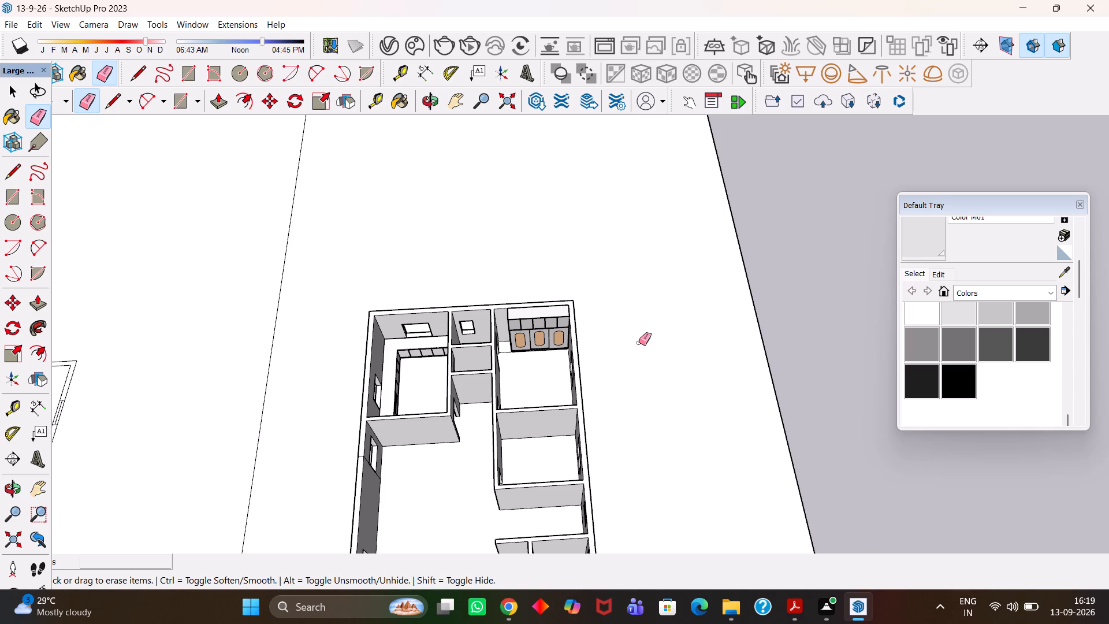
scroll(639, 343, up, 3)
scroll(311, 328, up, 7)
scroll(635, 428, up, 2)
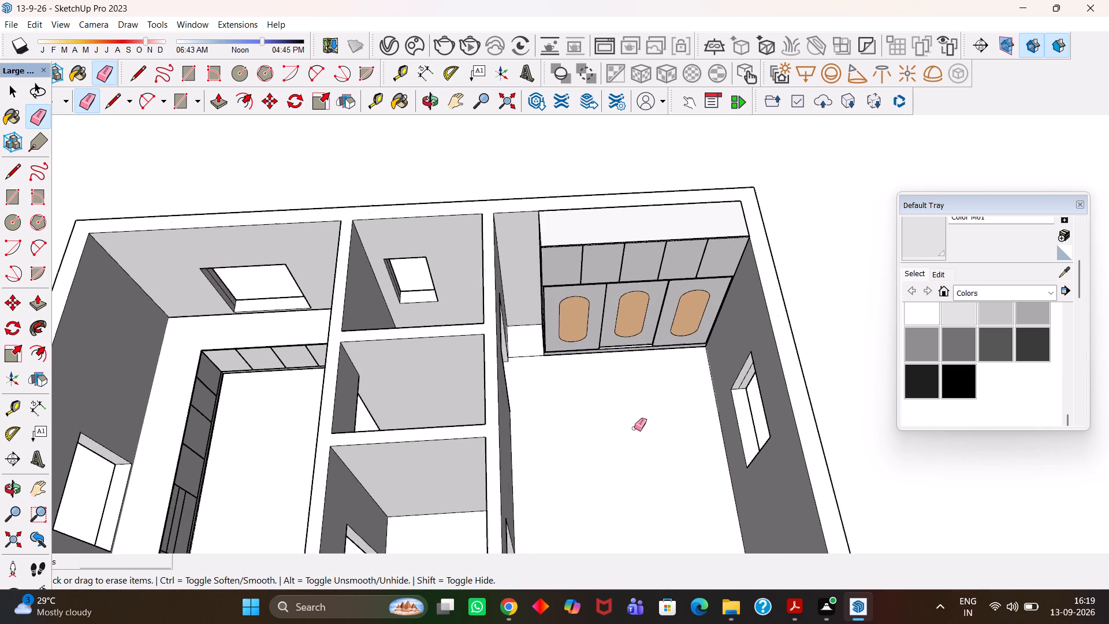
Copy the small floor rectangle between the wardrobe's left side and the room wall to the empty area outside the plot.
scroll(634, 428, up, 3)
key(h)
drag(518, 330, 522, 447)
scroll(482, 432, up, 7)
key(h)
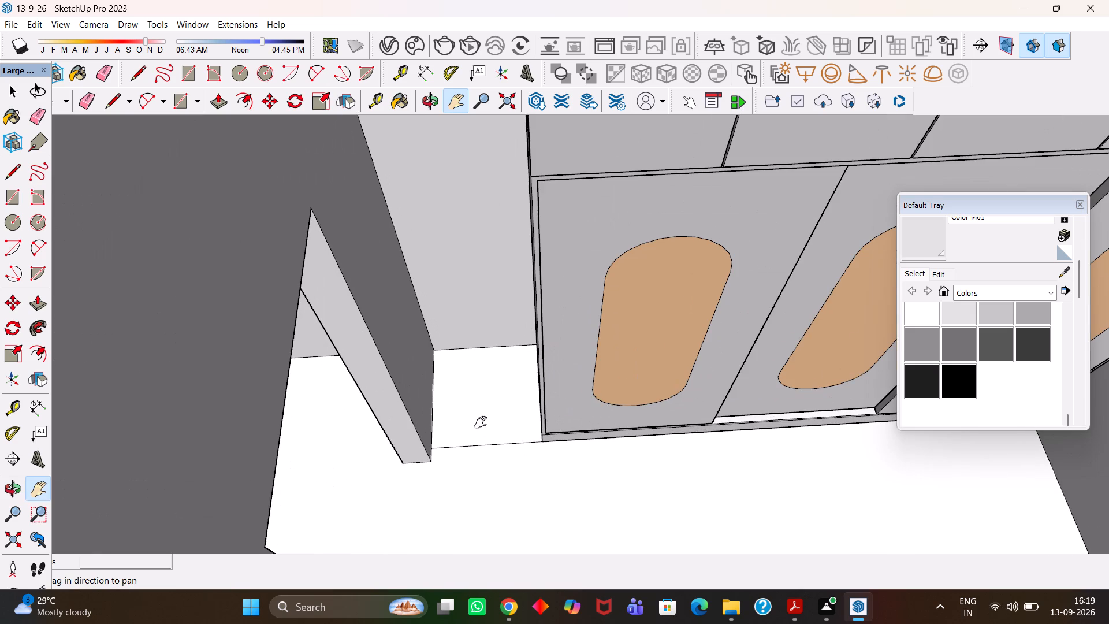
click(481, 422)
key(space)
click(481, 422)
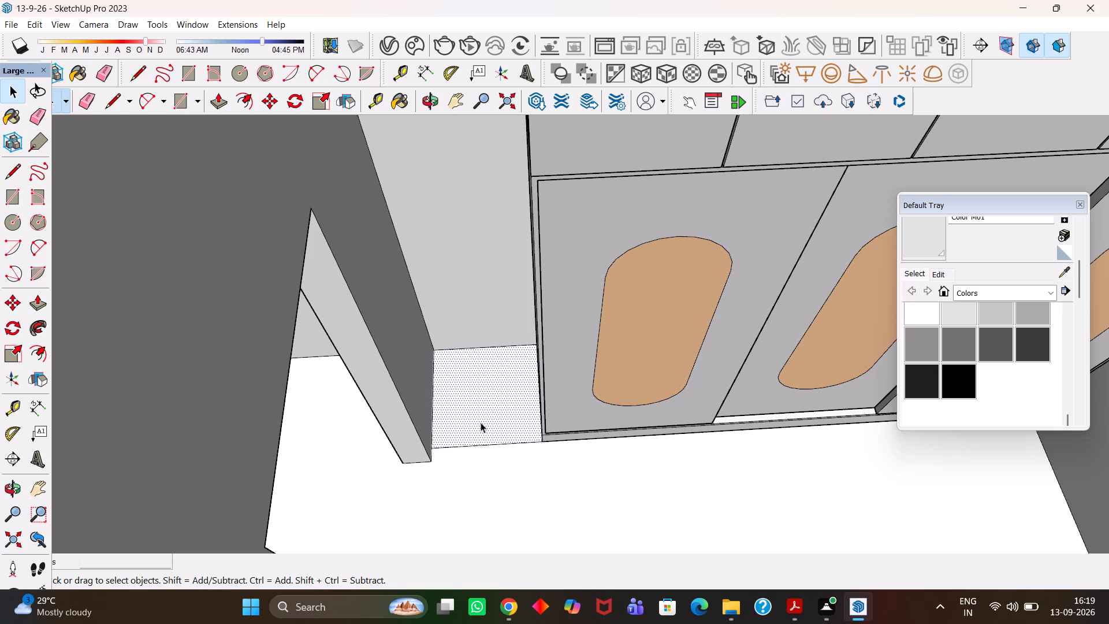
key(m)
click(481, 422)
scroll(449, 480, down, 3)
key(h)
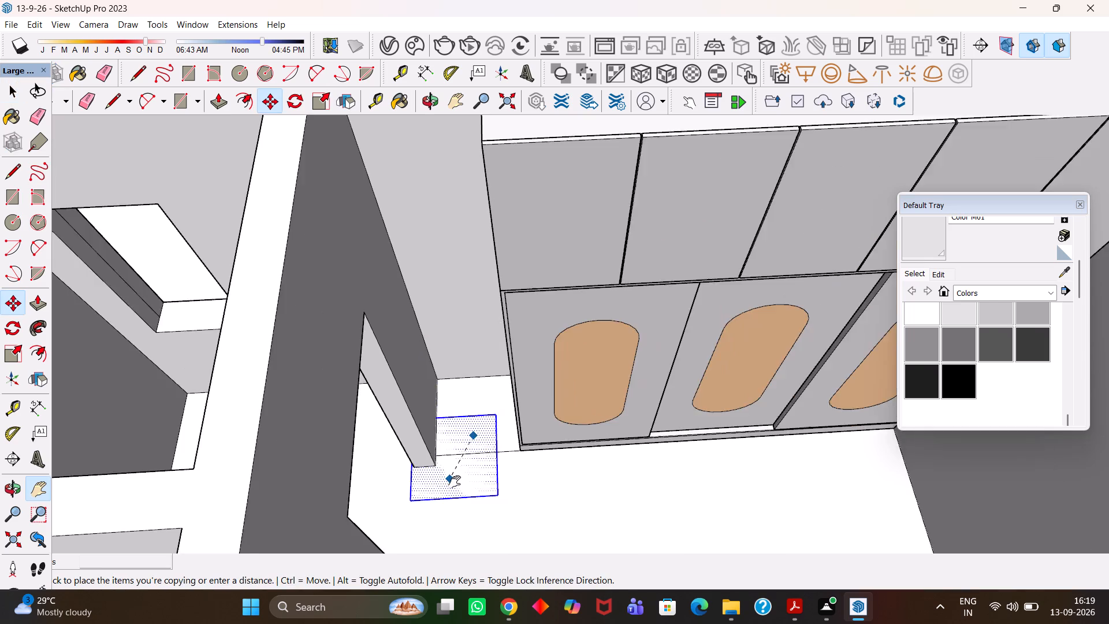
scroll(455, 482, down, 20)
scroll(455, 482, down, 2)
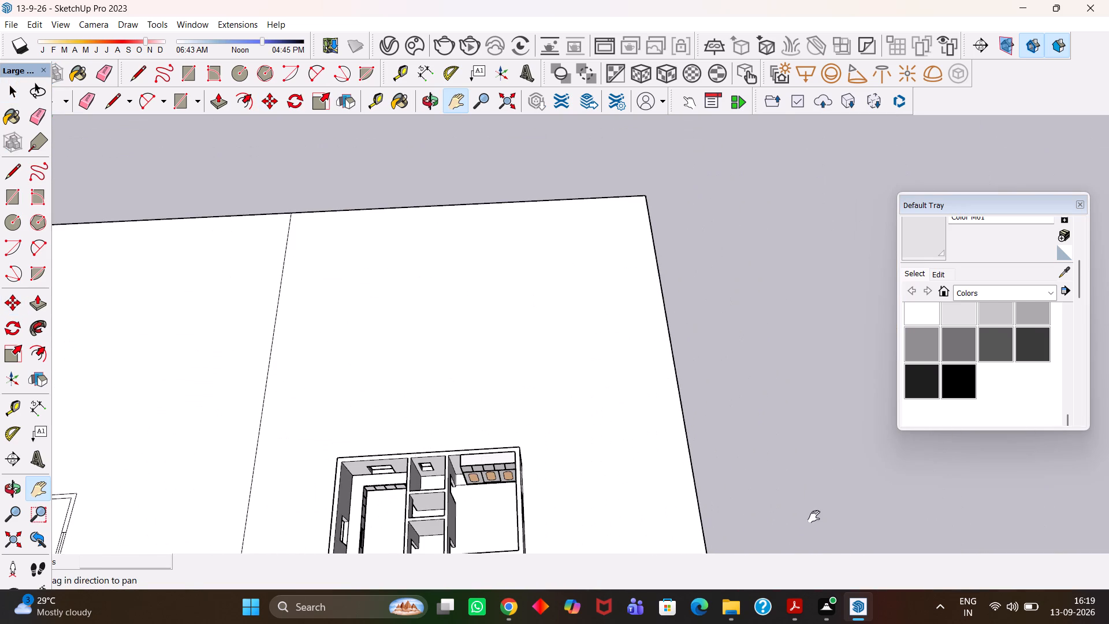
key(Escape)
click(755, 495)
Push/Pull the copied rectangle up 2' into a box.
scroll(755, 496, up, 4)
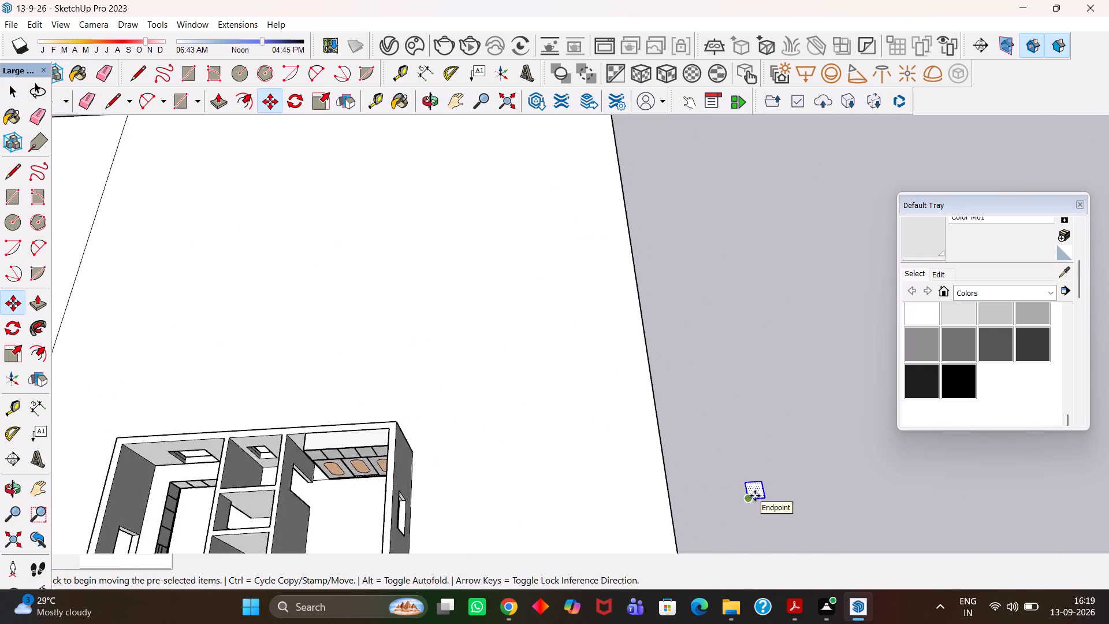
scroll(755, 496, up, 2)
key(h)
scroll(755, 496, up, 3)
middle_drag(769, 509, 773, 432)
scroll(773, 432, up, 1)
key(h)
scroll(758, 465, up, 3)
drag(757, 476, 743, 380)
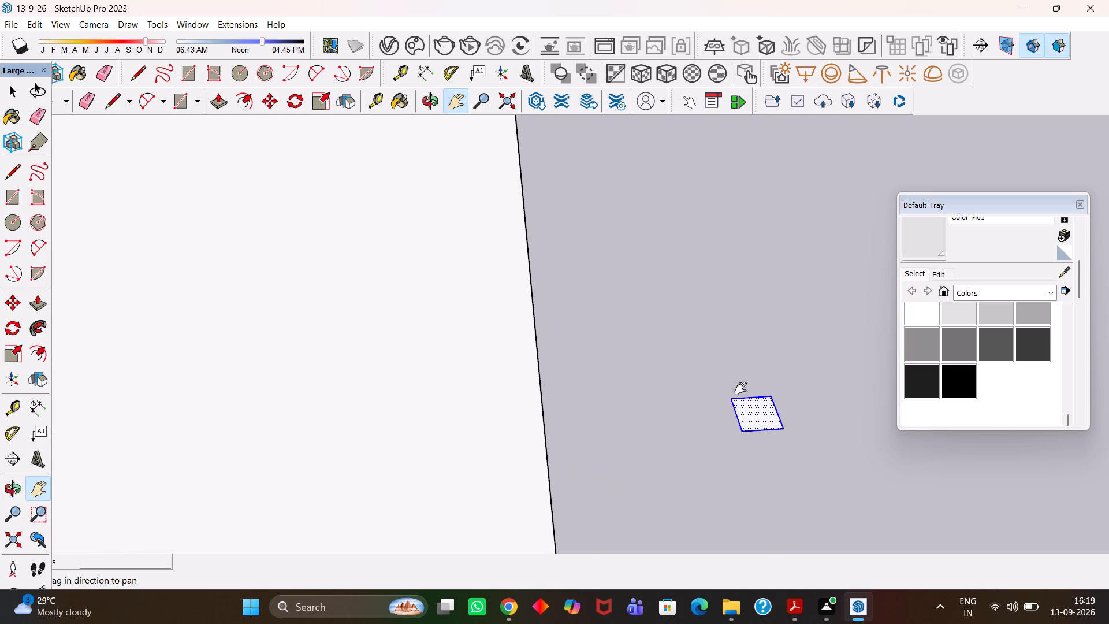
scroll(742, 407, up, 5)
key(space)
scroll(781, 416, up, 1)
key(p)
click(780, 419)
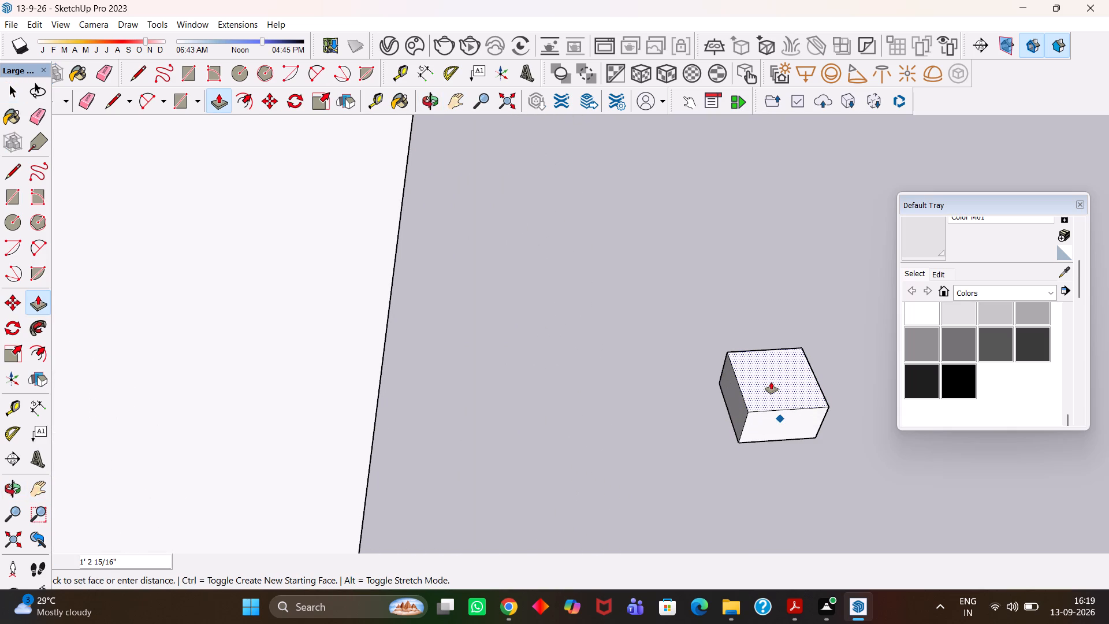
text(2')
key(Return)
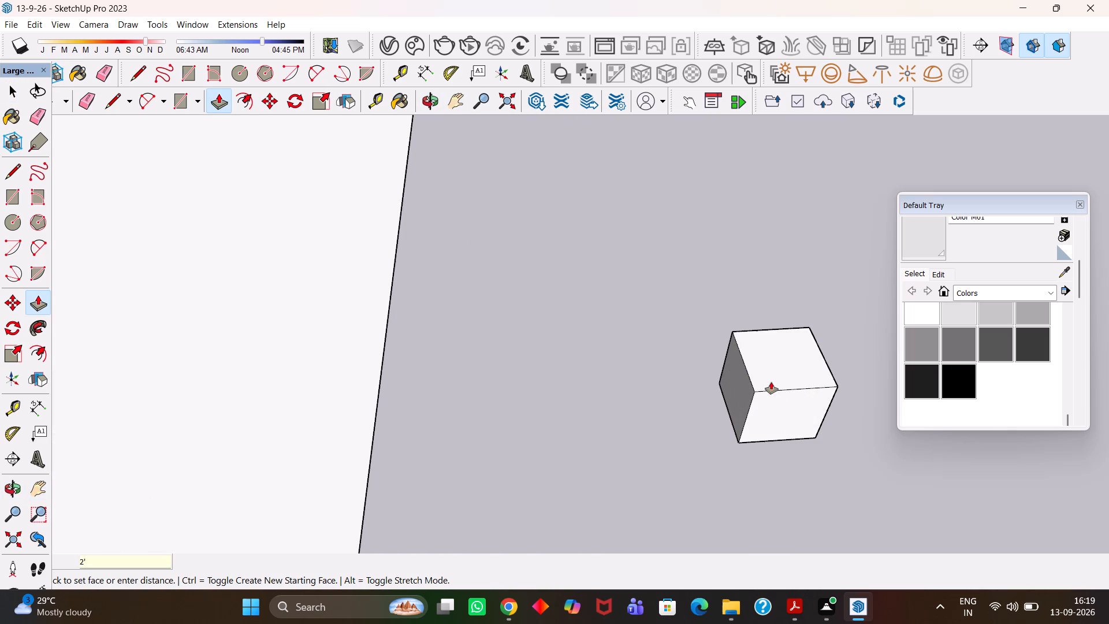
Place a guide 4" above the bottom edge of the box's front face and draw a line along it across the face.
key(h)
drag(795, 423, 639, 408)
scroll(638, 408, up, 4)
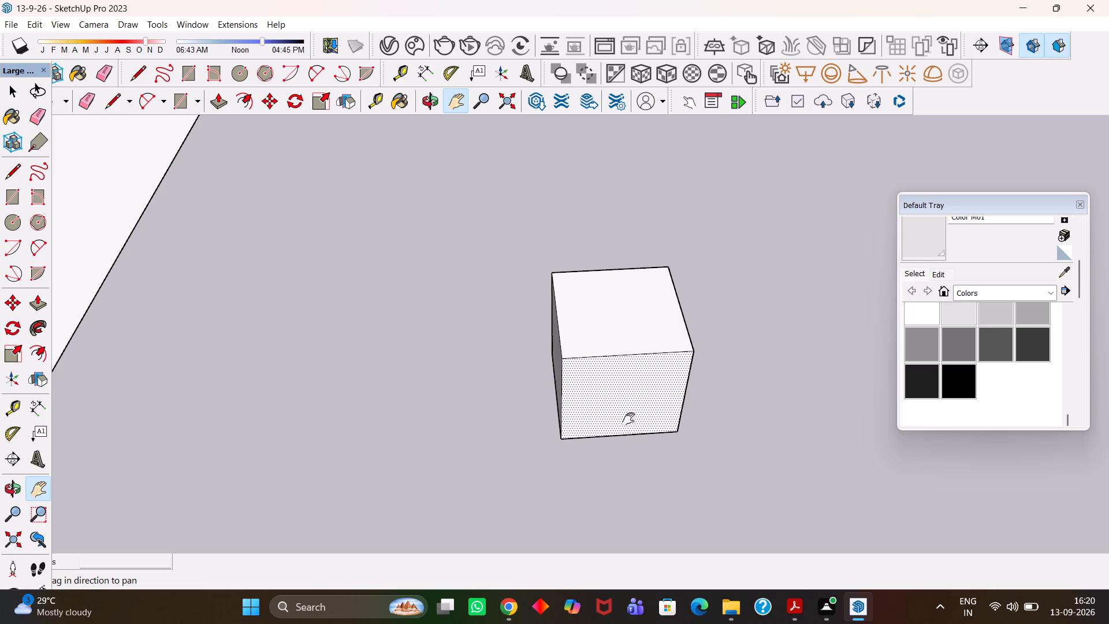
scroll(625, 439, up, 6)
key(t)
click(596, 437)
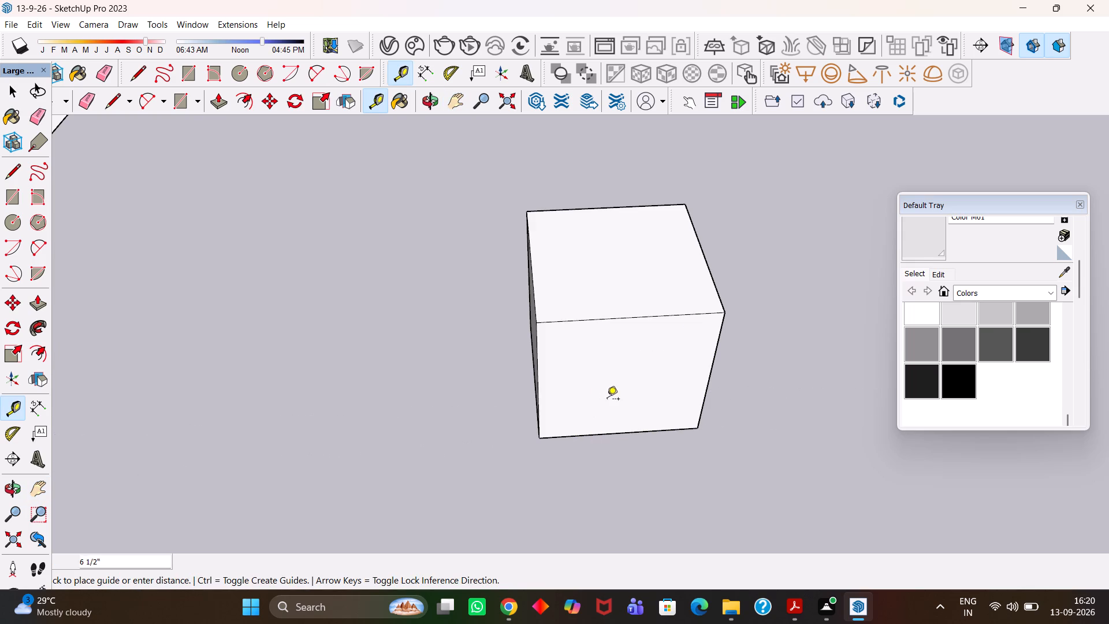
text(4")
key(Return)
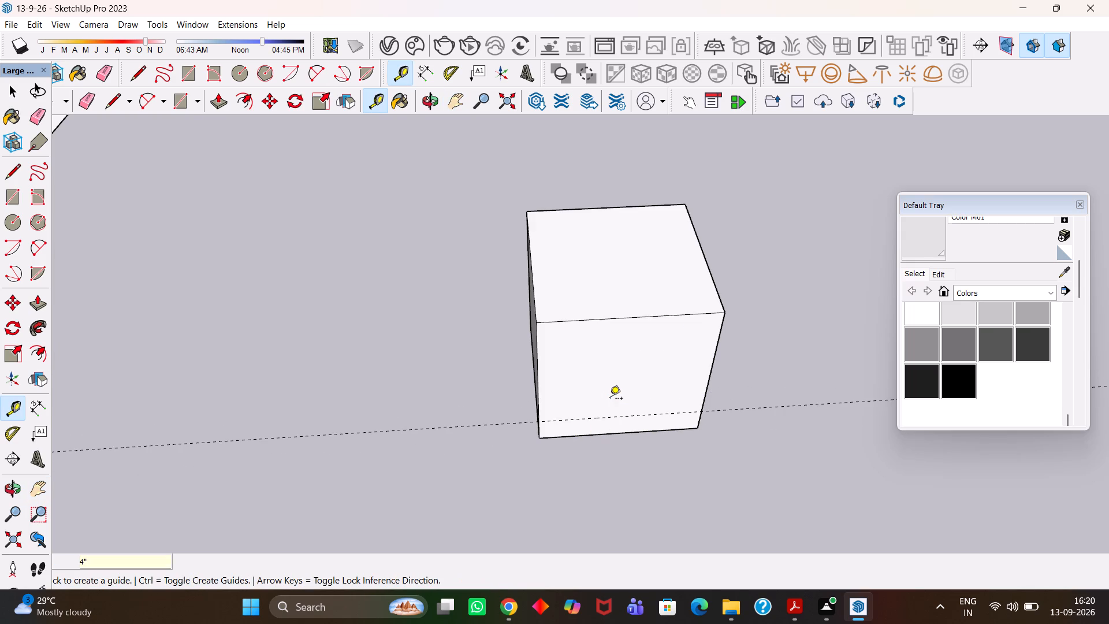
scroll(610, 399, up, 3)
key(l)
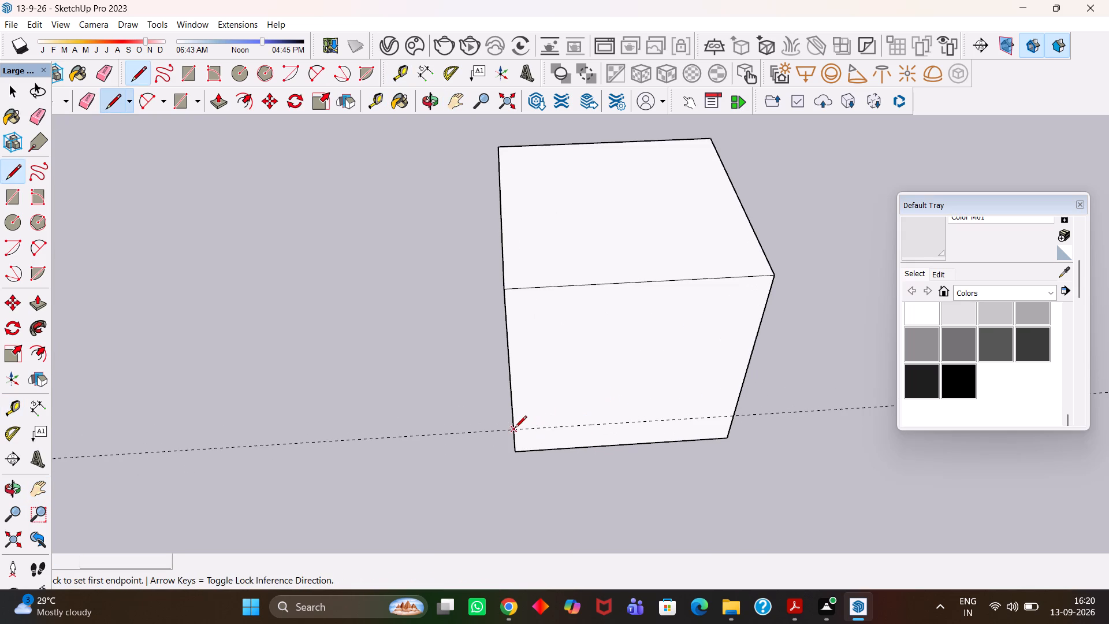
click(515, 429)
click(733, 413)
Push the 4" strip at the bottom of the box's front face inward to form a recessed base.
key(space)
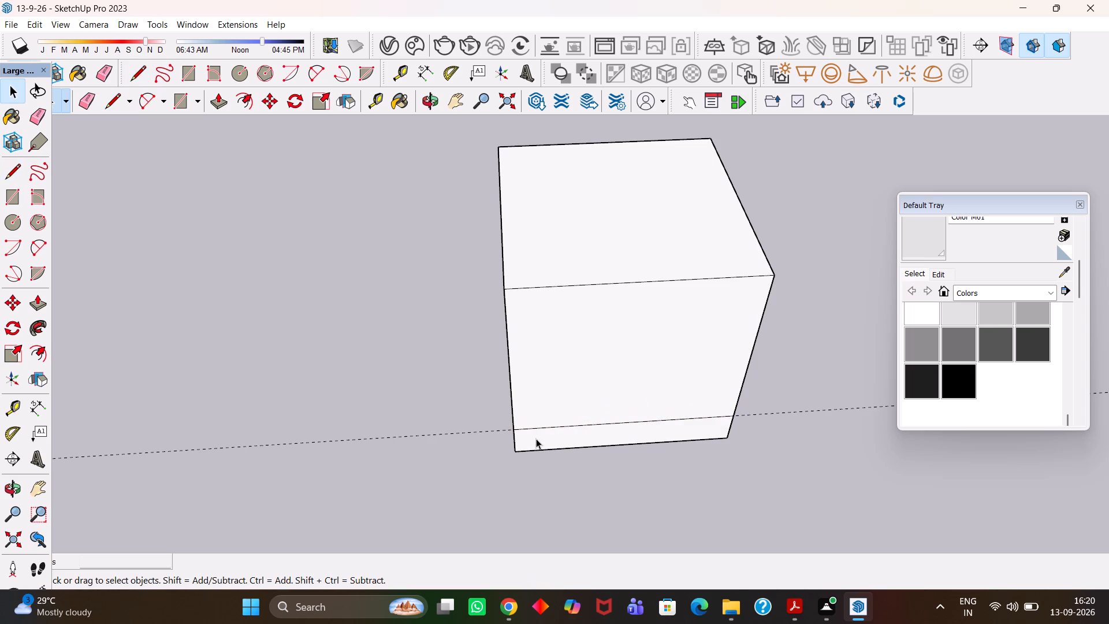
click(535, 438)
scroll(535, 438, up, 1)
key(p)
click(537, 439)
middle_drag(495, 418, 535, 418)
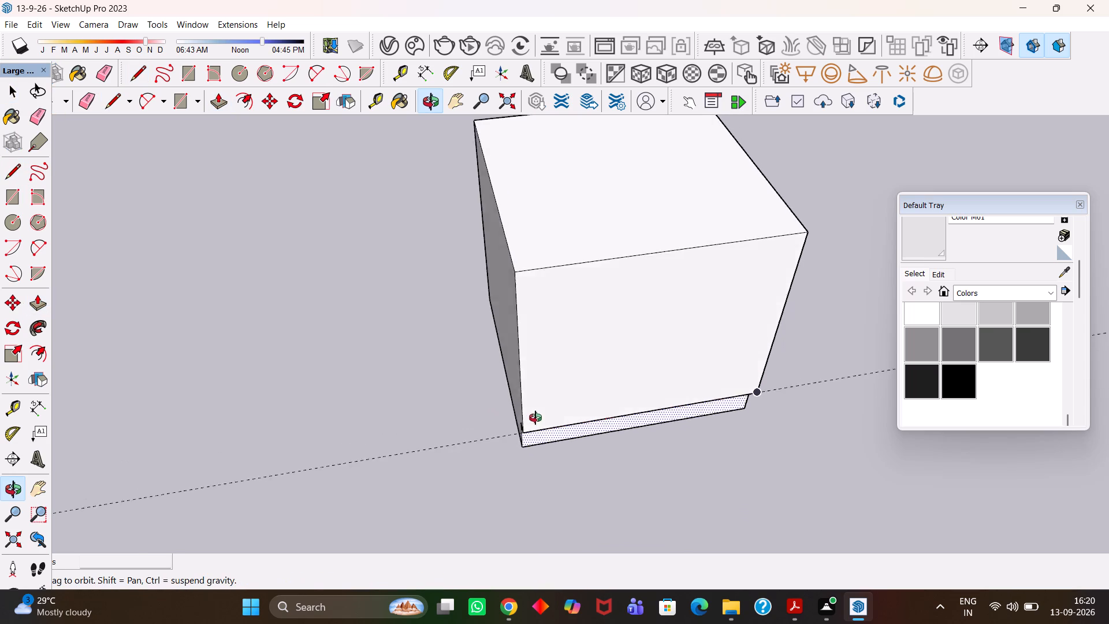
middle_drag(535, 418, 572, 405)
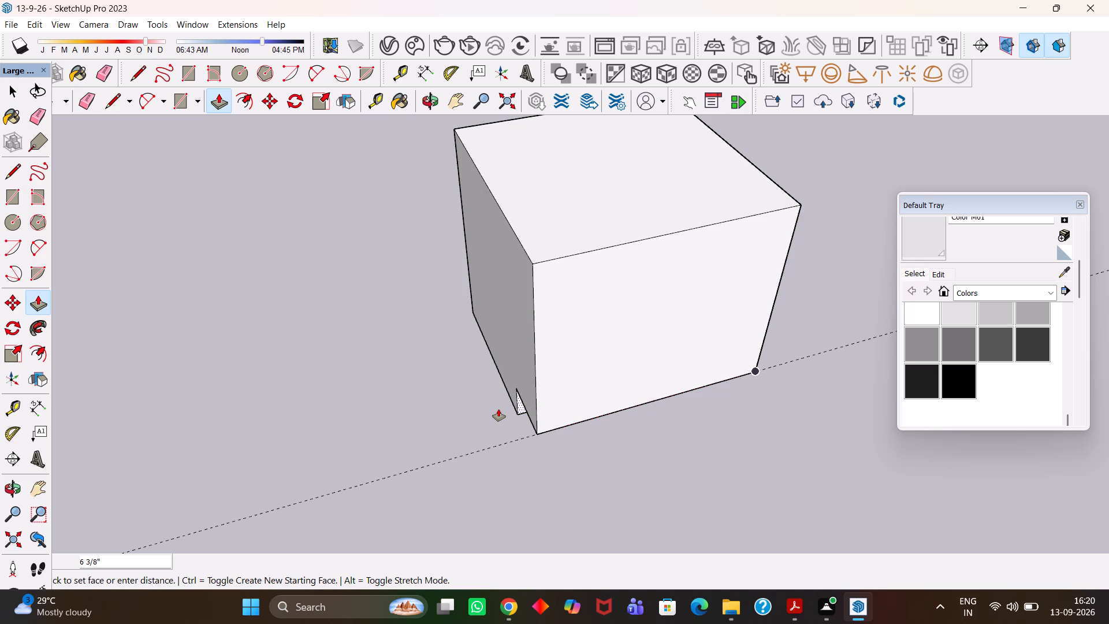
scroll(535, 434, down, 2)
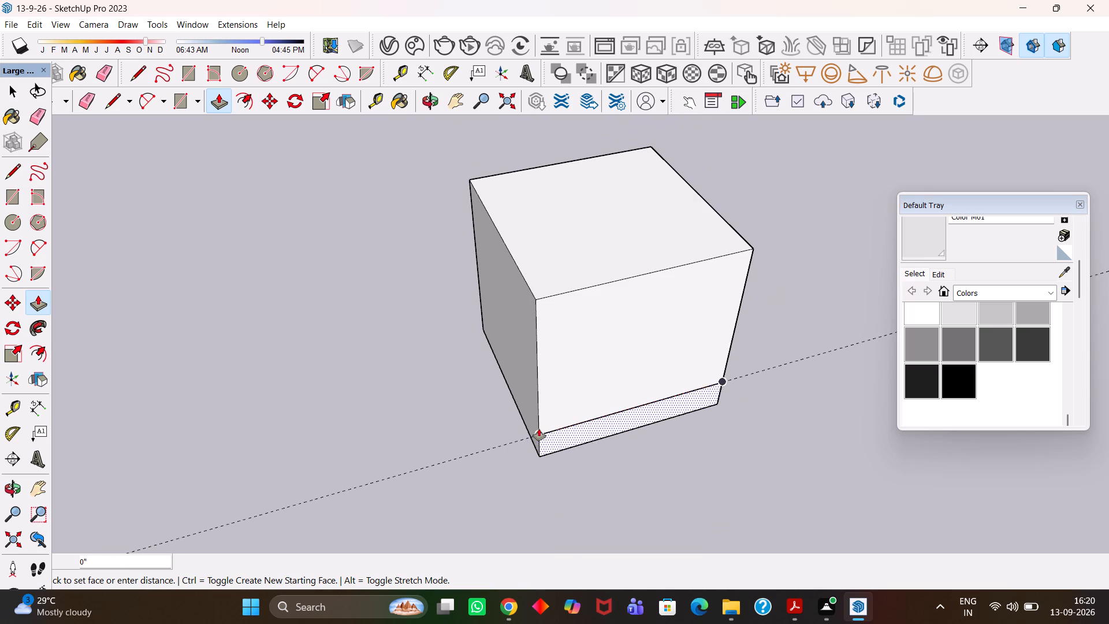
click(533, 424)
Erase the horizontal guide running along the top of the recessed base.
middle_drag(570, 450, 563, 451)
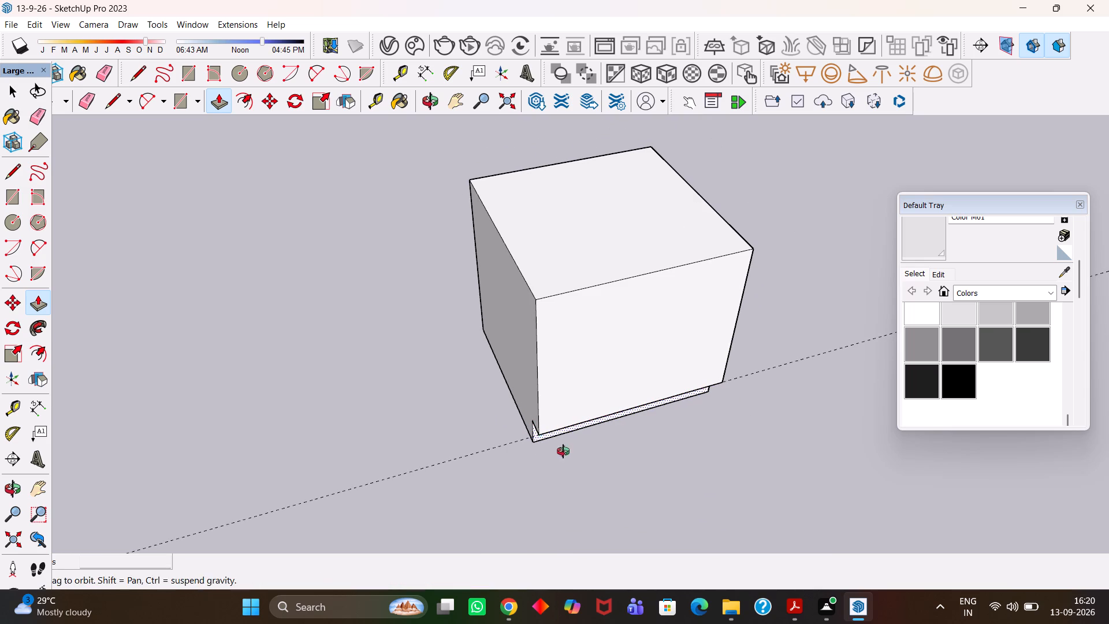
middle_drag(563, 451, 525, 449)
scroll(525, 449, down, 2)
key(h)
drag(579, 398, 605, 446)
middle_click(600, 437)
scroll(599, 433, up, 1)
key(space)
middle_drag(598, 432, 592, 428)
key(e)
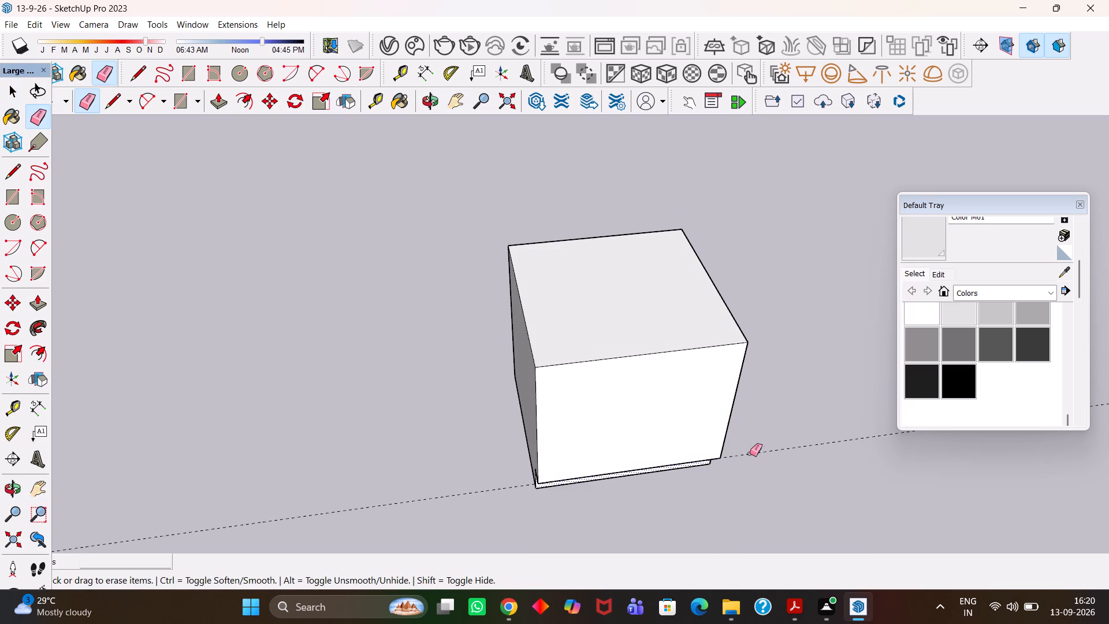
click(751, 454)
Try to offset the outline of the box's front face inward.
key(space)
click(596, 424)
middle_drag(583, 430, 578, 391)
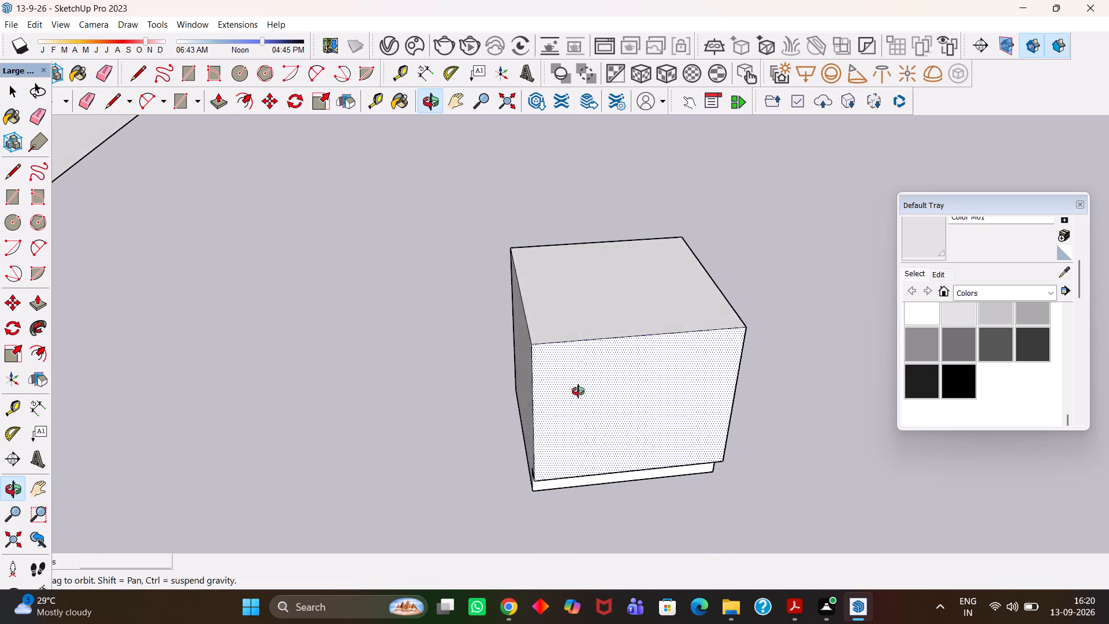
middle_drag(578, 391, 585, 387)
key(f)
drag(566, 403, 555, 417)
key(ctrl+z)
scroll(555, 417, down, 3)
Copy the box's front face about 2' 5 11/16" sideways into the empty area beside the box.
key(space)
click(575, 424)
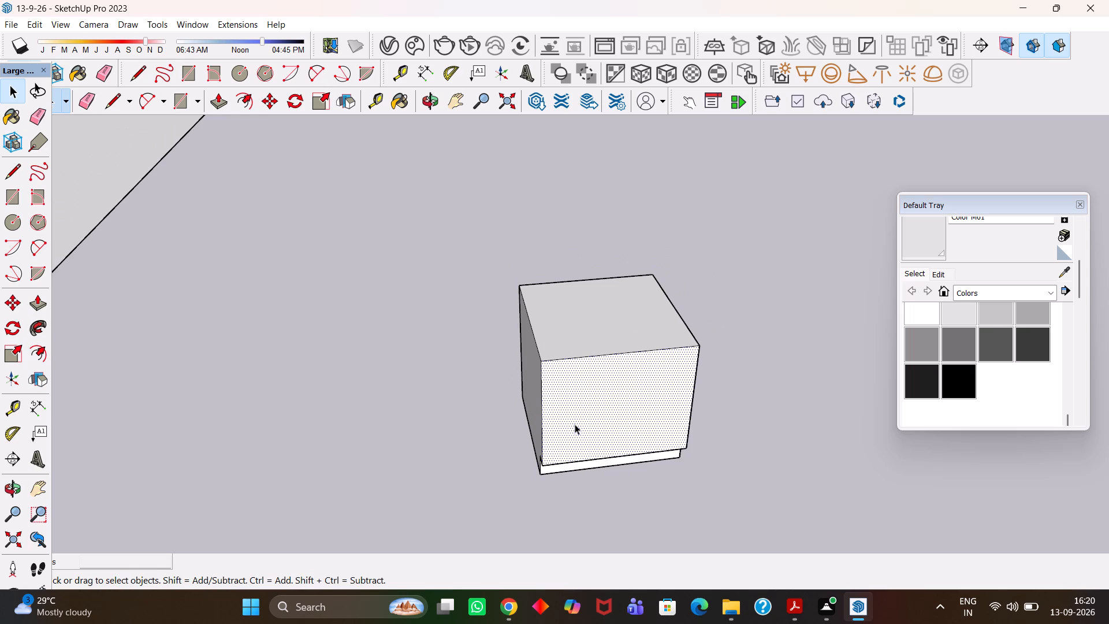
key(m)
click(582, 428)
click(754, 399)
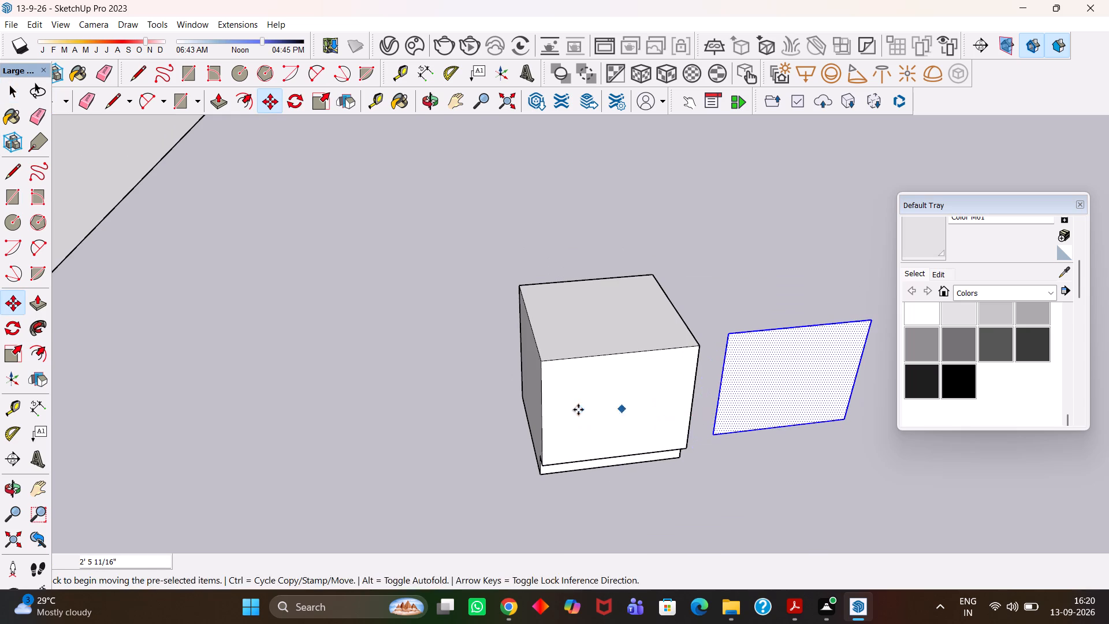
Offset the outline of the box's front face inward by 18 mm.
key(space)
click(568, 415)
scroll(568, 415, up, 3)
key(f)
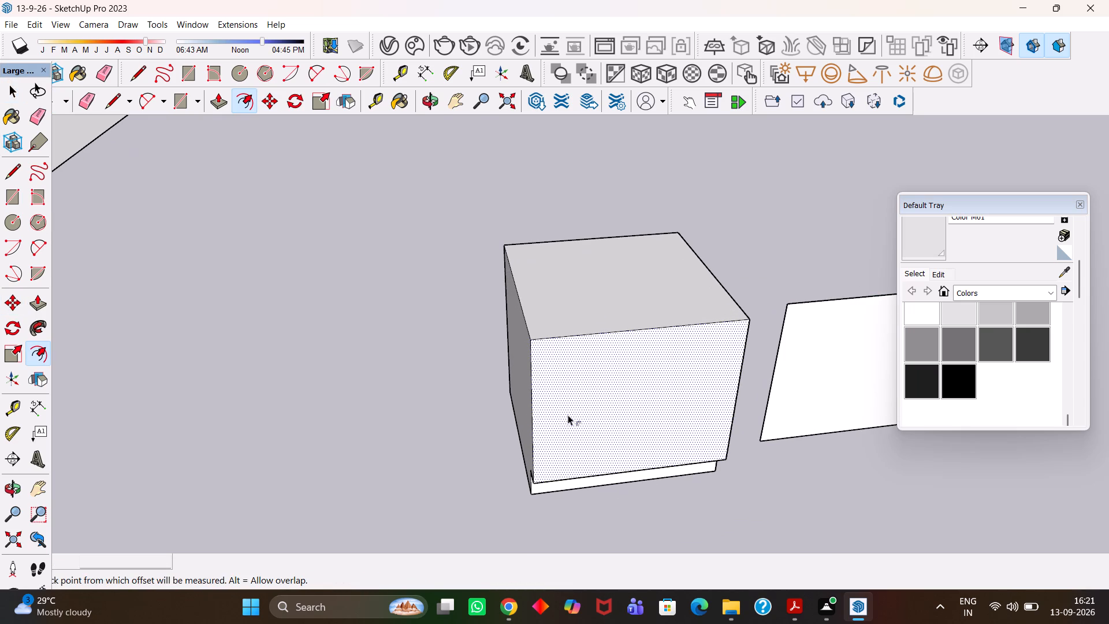
drag(568, 415, 559, 419)
text(18mm)
key(Return)
Place a guide 18 mm in from the rear edge of the box's top face.
scroll(564, 437, down, 3)
key(h)
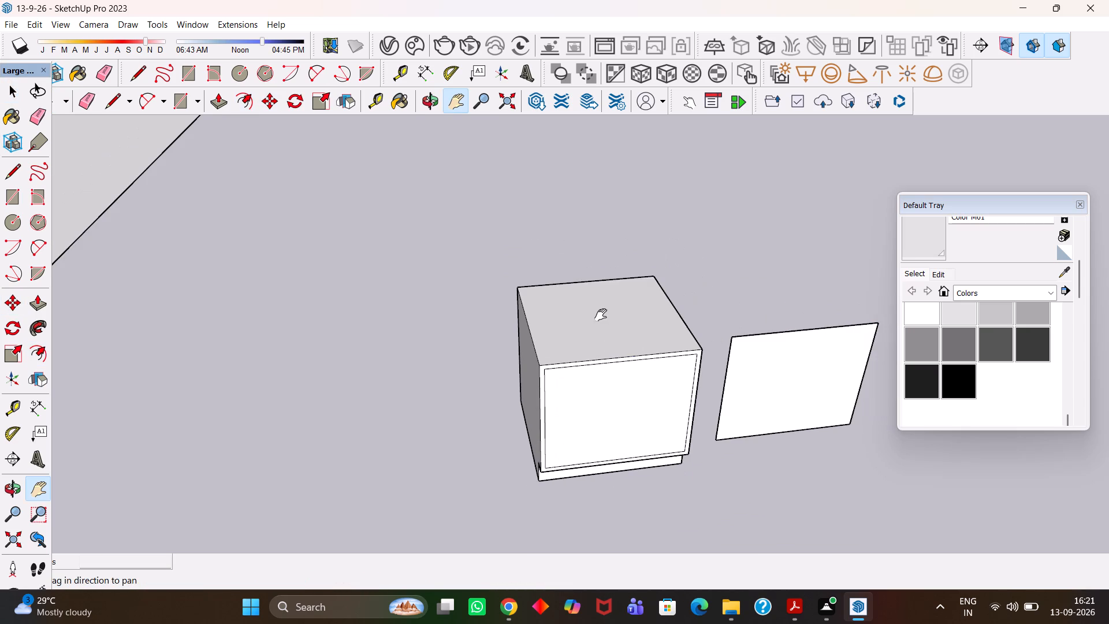
middle_drag(601, 315, 600, 333)
key(t)
click(567, 278)
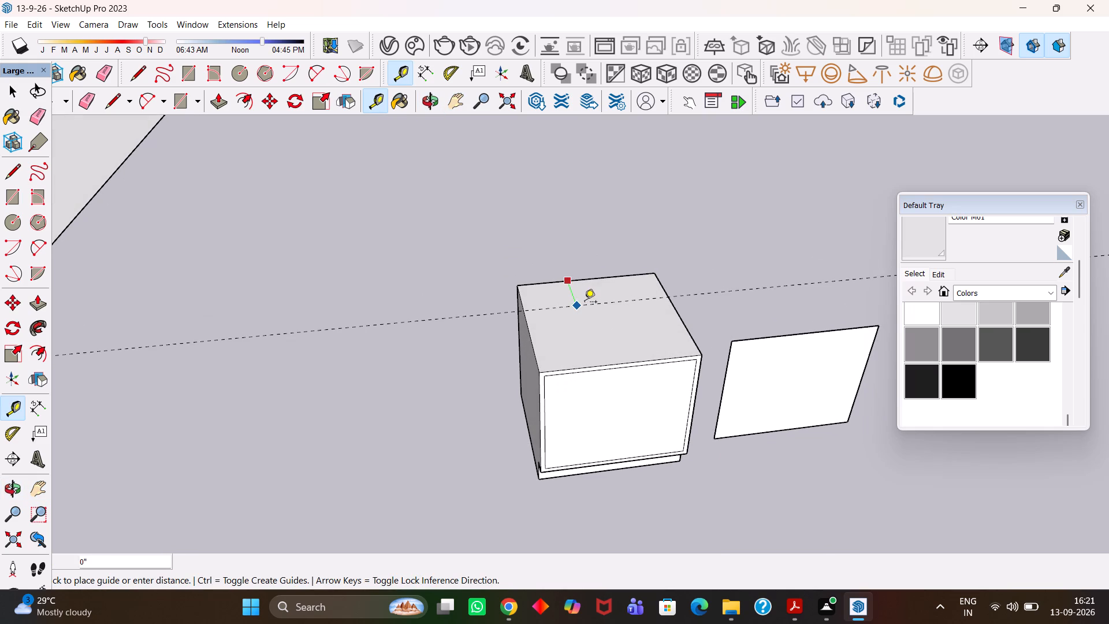
text(18mm)
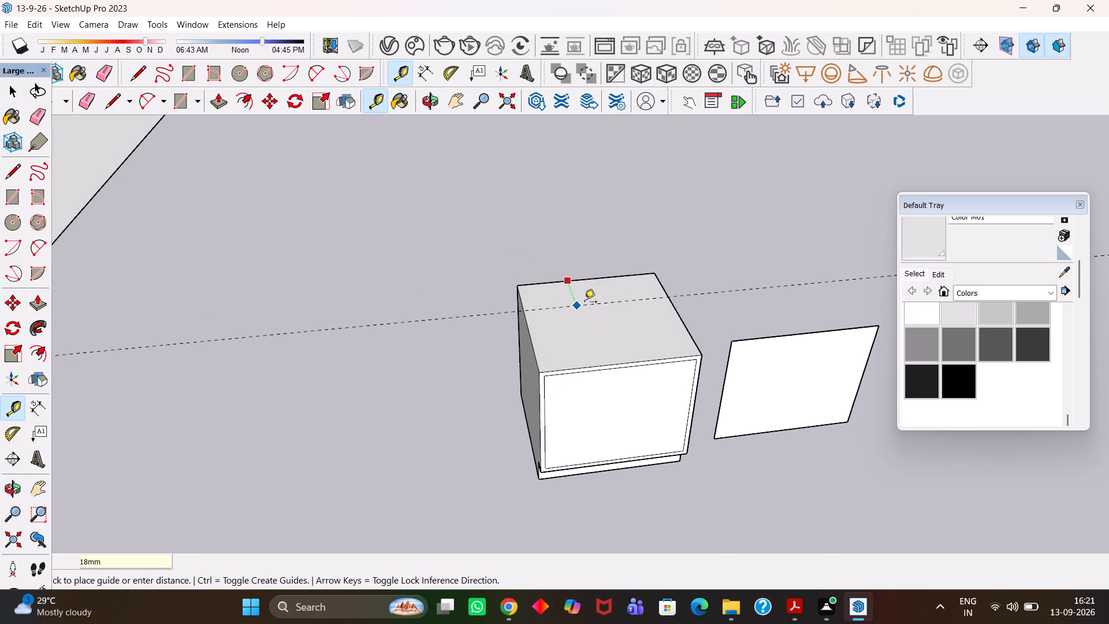
key(Return)
Push the inner front face back about 1' 11 5/16" to the guide, hollowing out the box.
key(space)
click(589, 406)
scroll(589, 406, down, 2)
key(p)
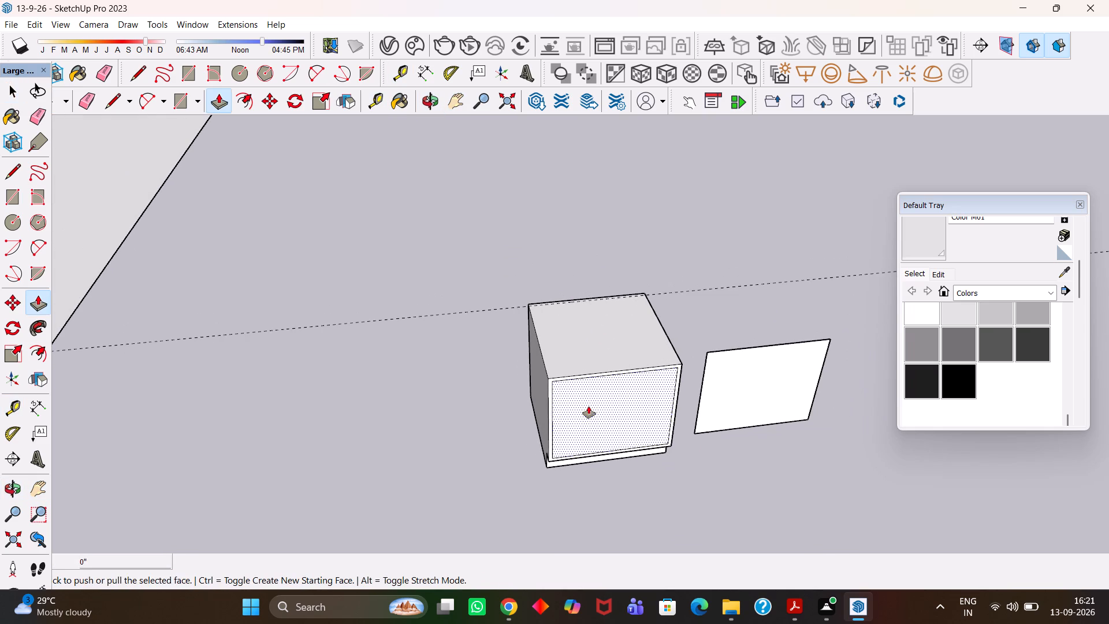
click(589, 406)
click(467, 311)
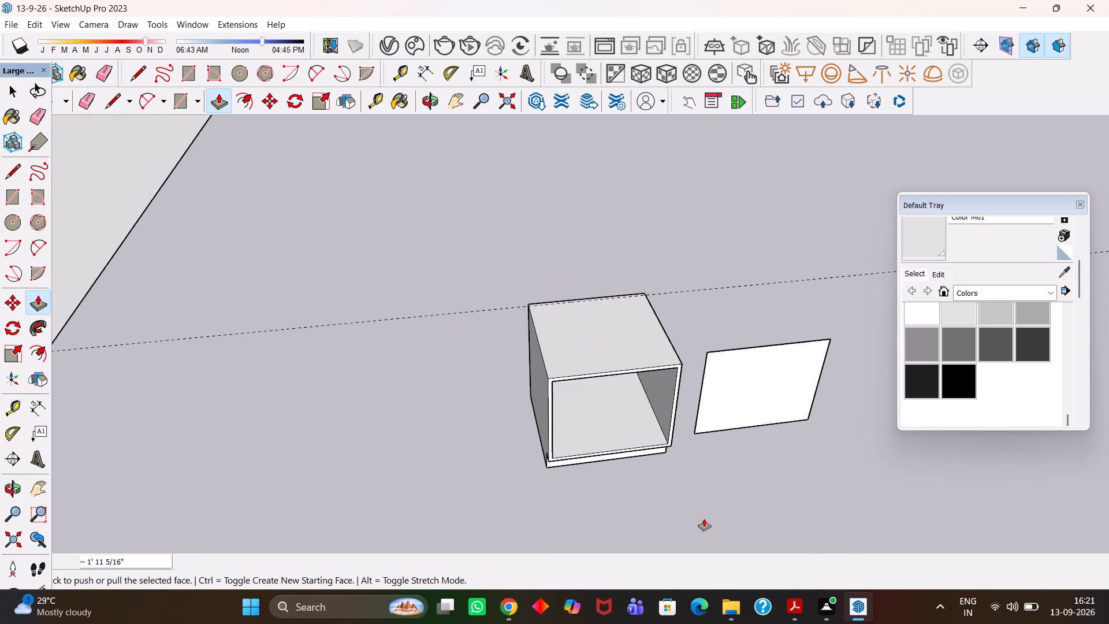
Place a horizontal guide 10" above the bottom edge of the copied front face.
scroll(680, 499, up, 2)
scroll(676, 497, down, 4)
key(h)
drag(747, 460, 671, 471)
scroll(677, 448, up, 3)
middle_drag(677, 448, 654, 448)
scroll(654, 448, up, 1)
key(t)
click(639, 455)
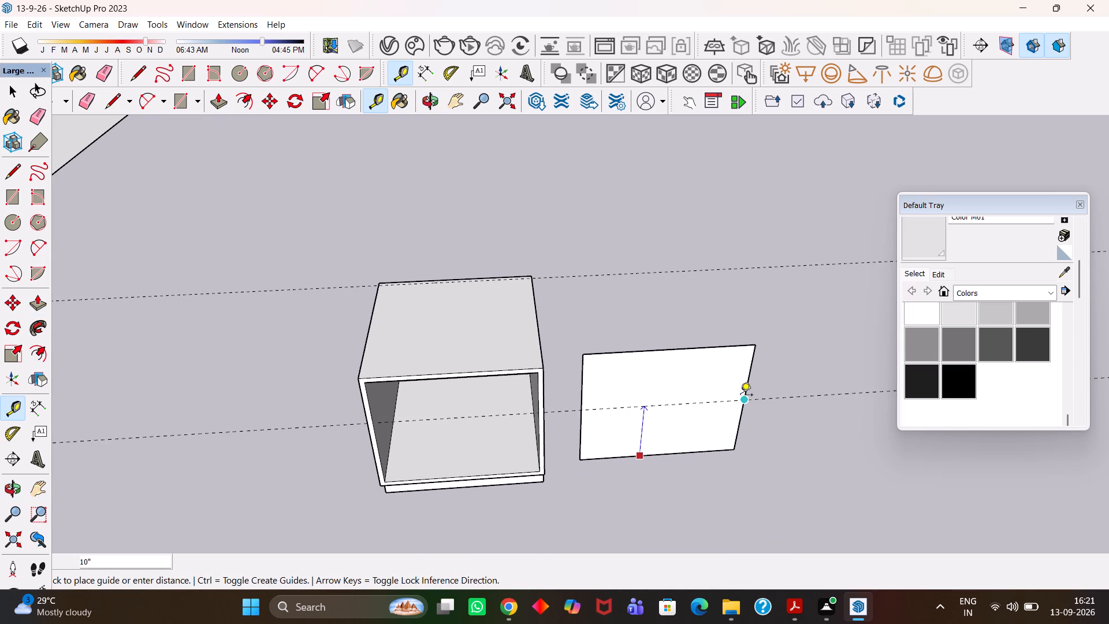
click(742, 401)
Draw a 2' line along the guide across the copied face and erase that guide.
scroll(663, 429, up, 2)
key(l)
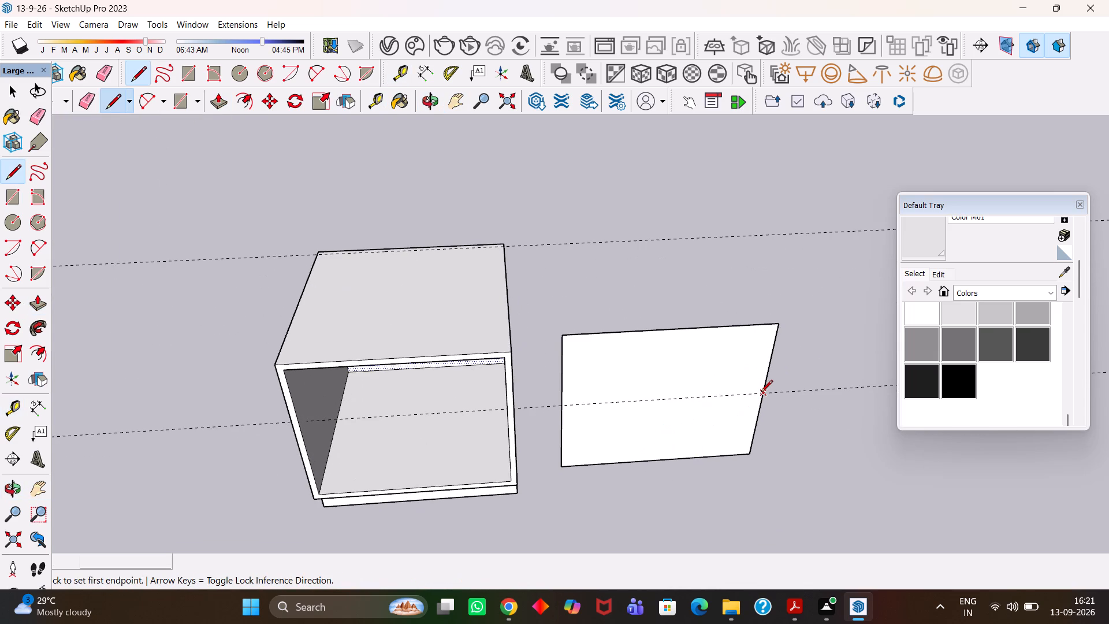
click(761, 393)
click(563, 408)
key(e)
click(543, 408)
Copy the lower half of the divided face to the empty area in front of it.
scroll(542, 403, down, 5)
key(h)
drag(503, 433, 606, 424)
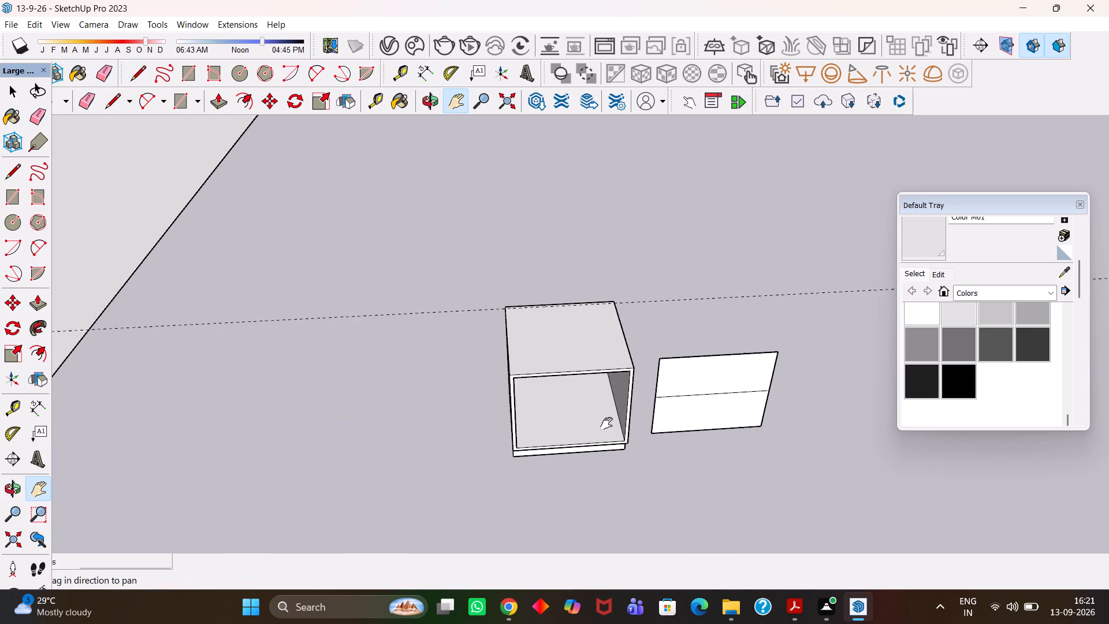
drag(606, 424, 609, 423)
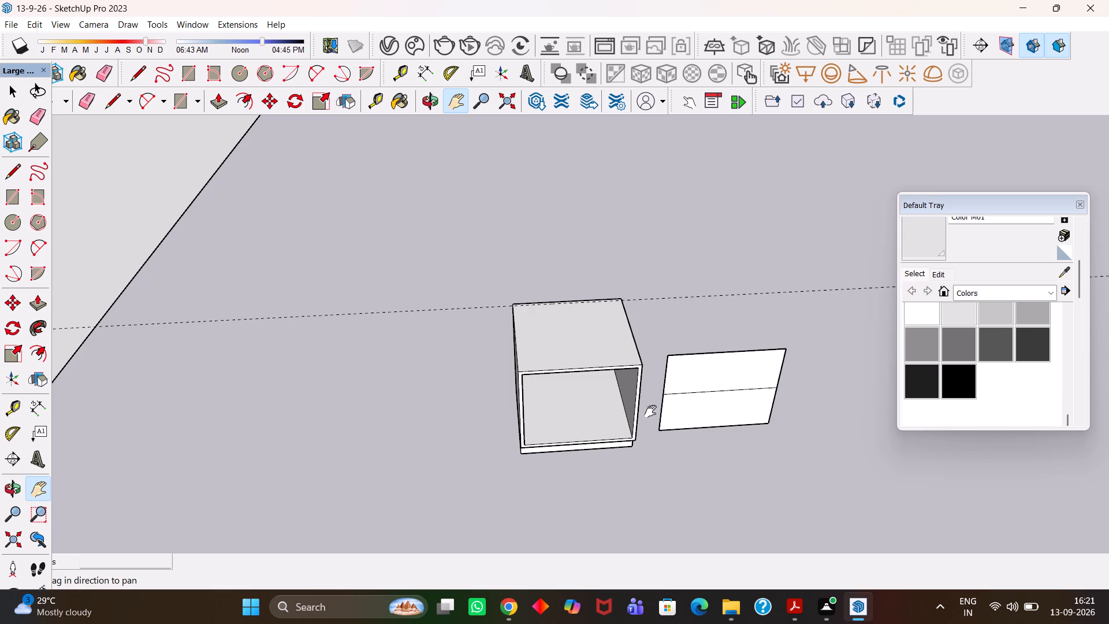
key(space)
click(706, 415)
key(m)
click(706, 415)
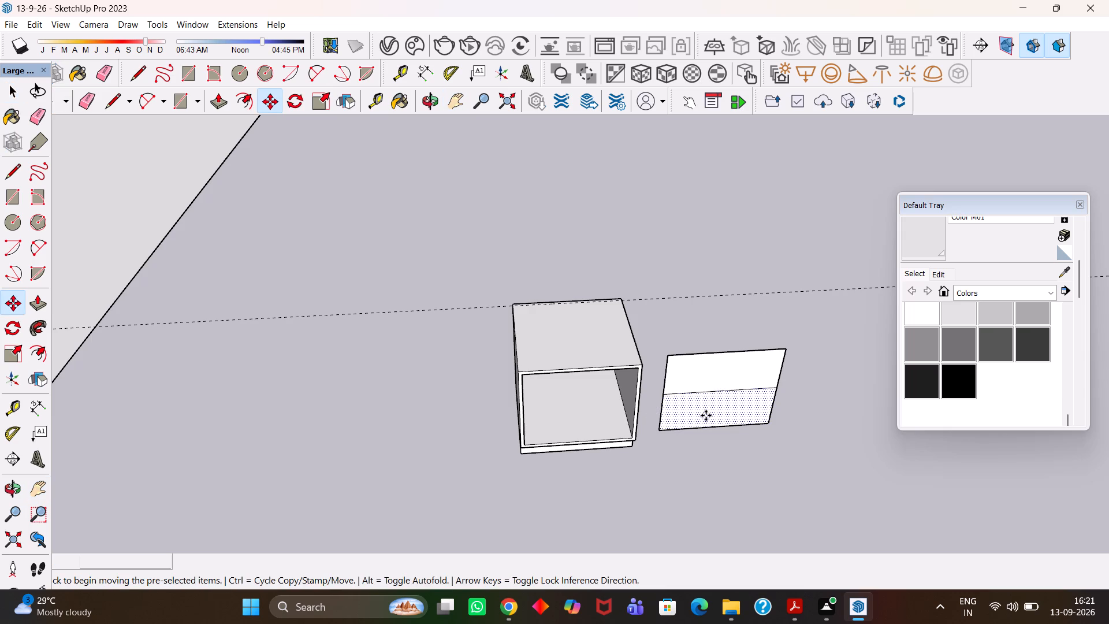
click(705, 507)
Push/Pull the copied half face to an 18 mm thick panel.
key(p)
scroll(705, 507, up, 2)
click(705, 507)
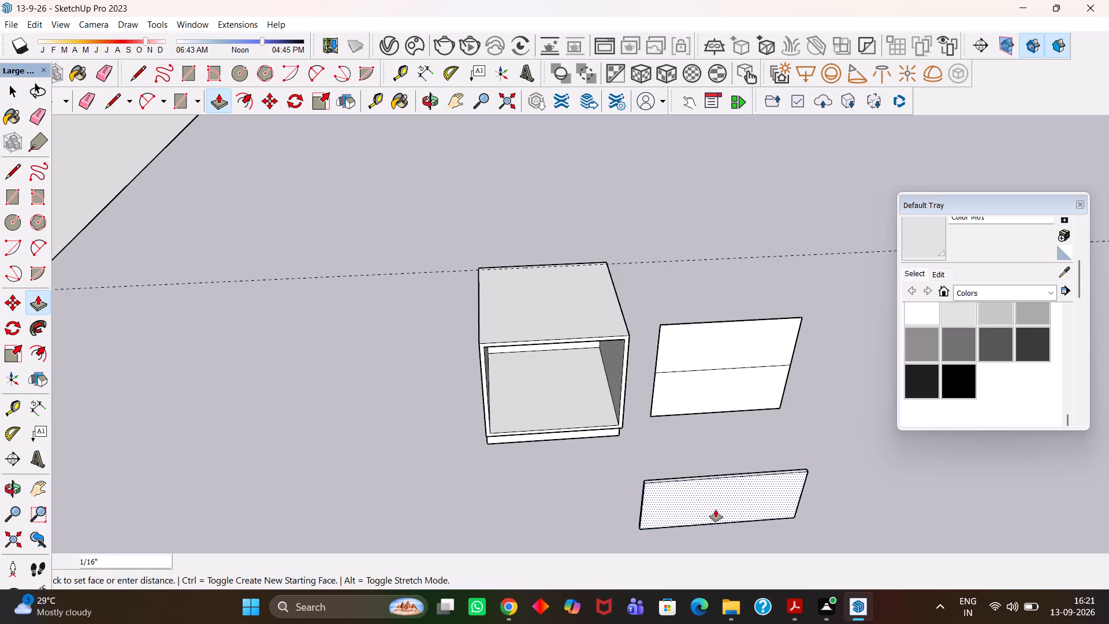
text(18mm)
key(Return)
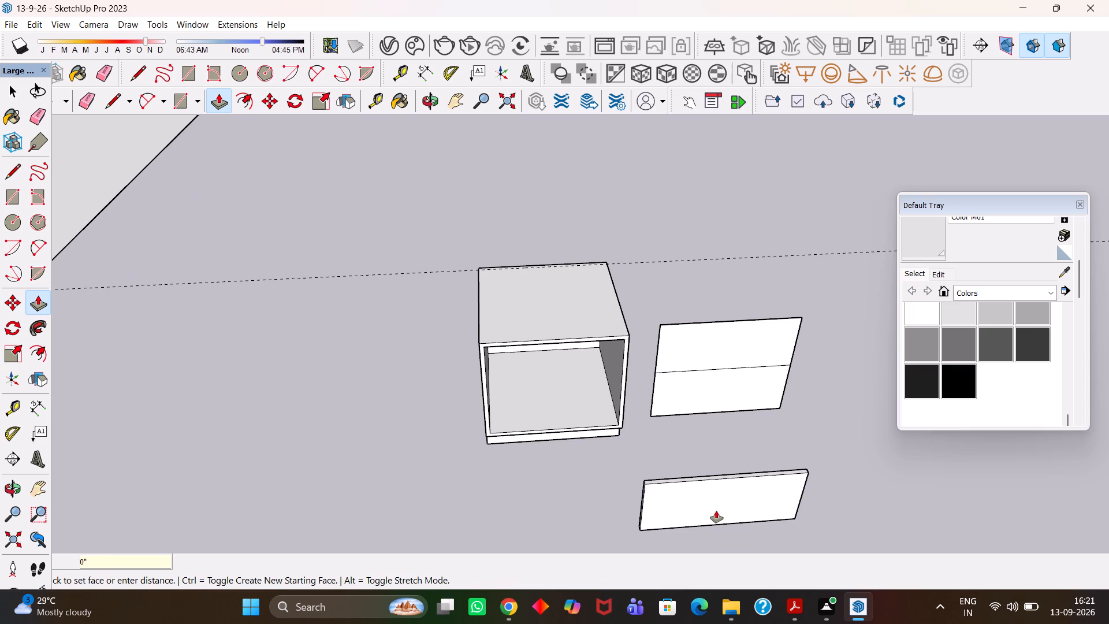
Make the whole 18 mm panel a group.
key(space)
triple_click(711, 504)
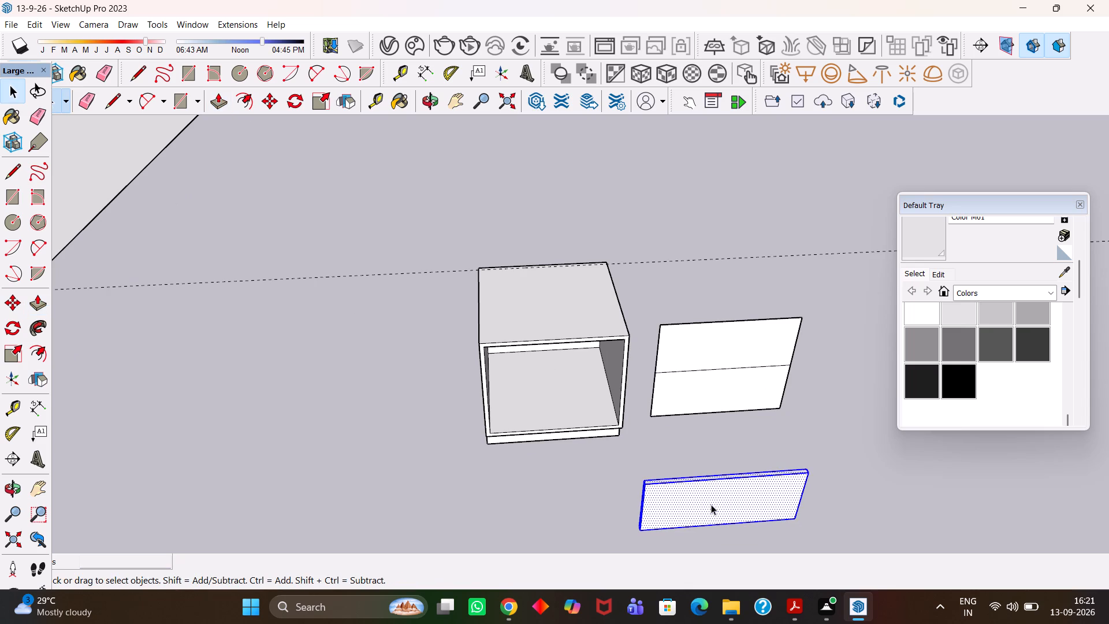
right_click(711, 504)
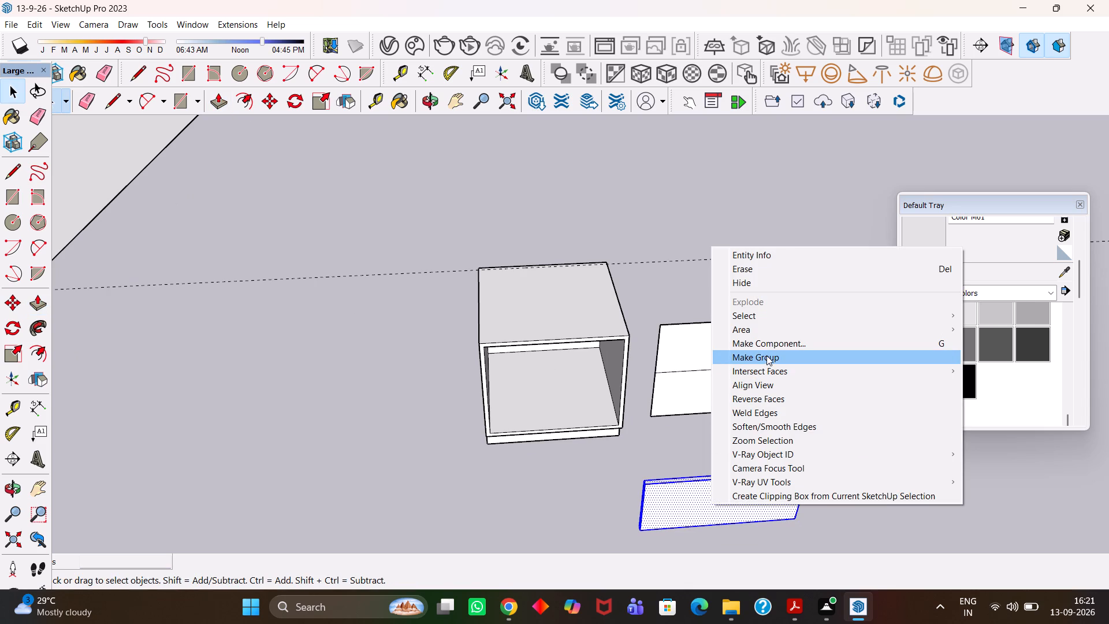
click(768, 356)
Erase the leftover divided face and all its edges beside the box.
scroll(699, 425, down, 3)
click(699, 370)
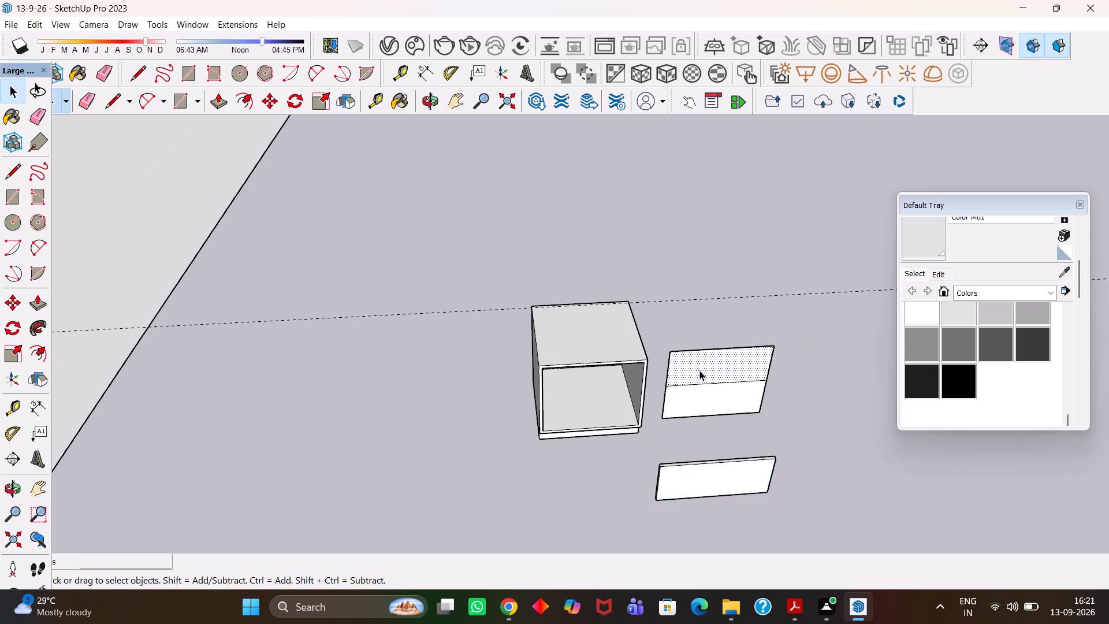
click(699, 370)
scroll(699, 370, down, 1)
key(e)
drag(702, 351, 695, 409)
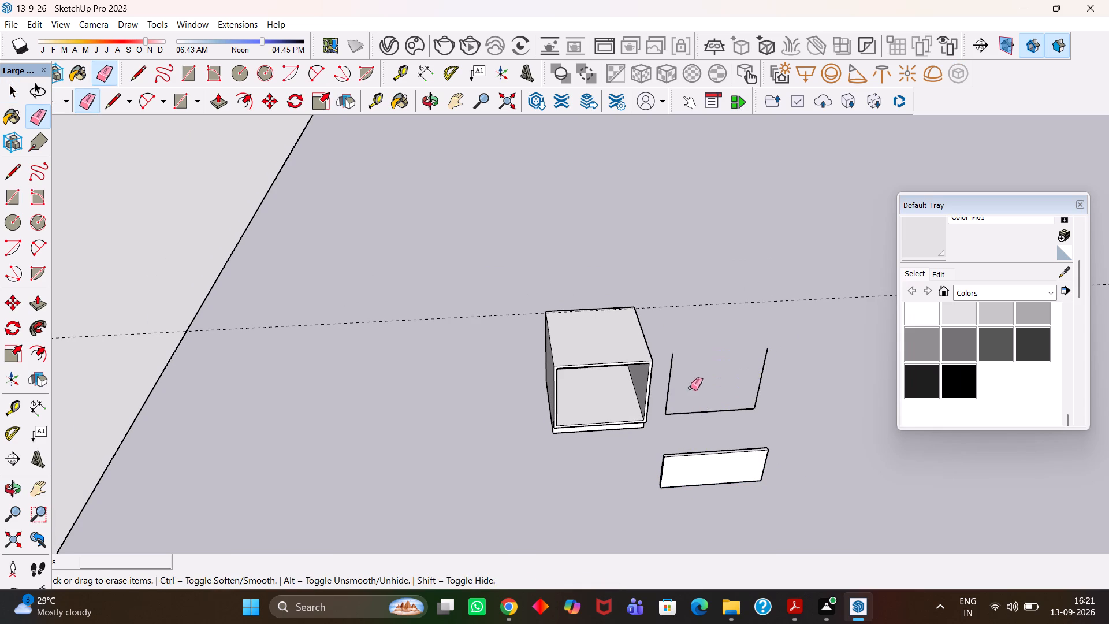
drag(688, 388, 663, 389)
drag(674, 388, 704, 416)
drag(764, 391, 757, 376)
scroll(756, 376, down, 3)
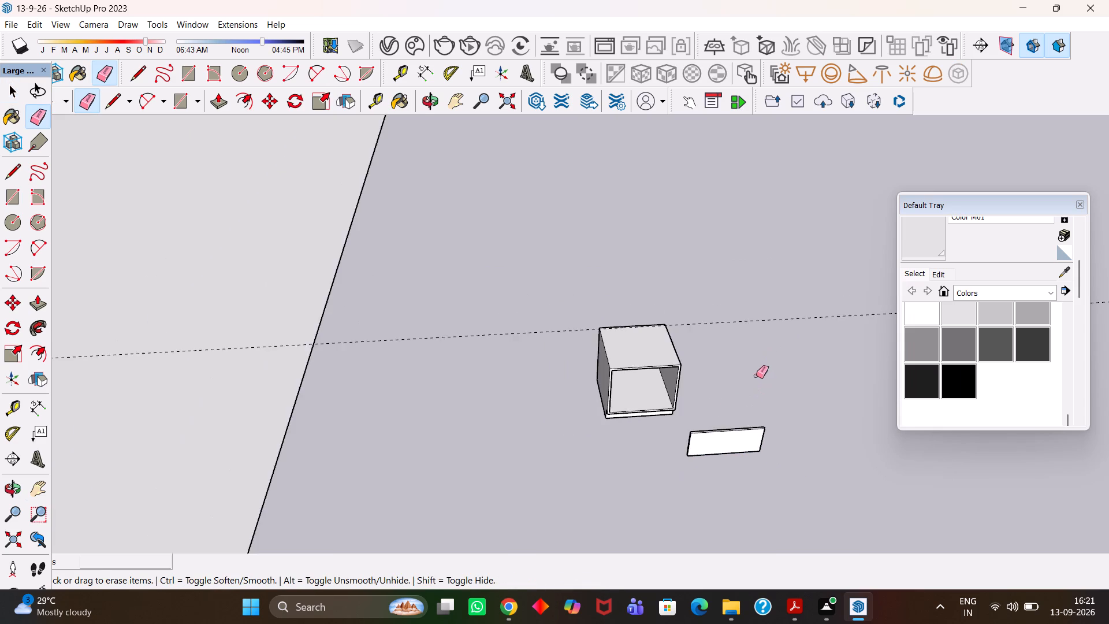
Move the grouped panel onto the upper front of the box, matching its top back corner to the box's front top corner.
key(h)
scroll(717, 392, up, 3)
middle_drag(590, 424, 716, 431)
scroll(611, 426, up, 1)
scroll(732, 427, up, 2)
key(space)
click(732, 426)
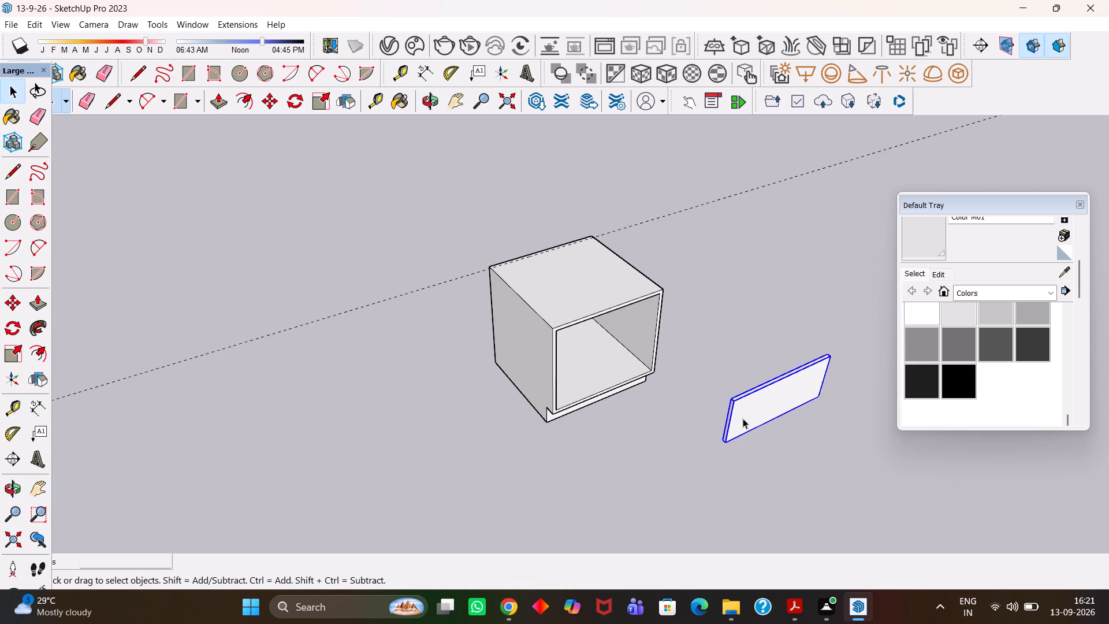
scroll(743, 418, up, 4)
key(m)
click(723, 385)
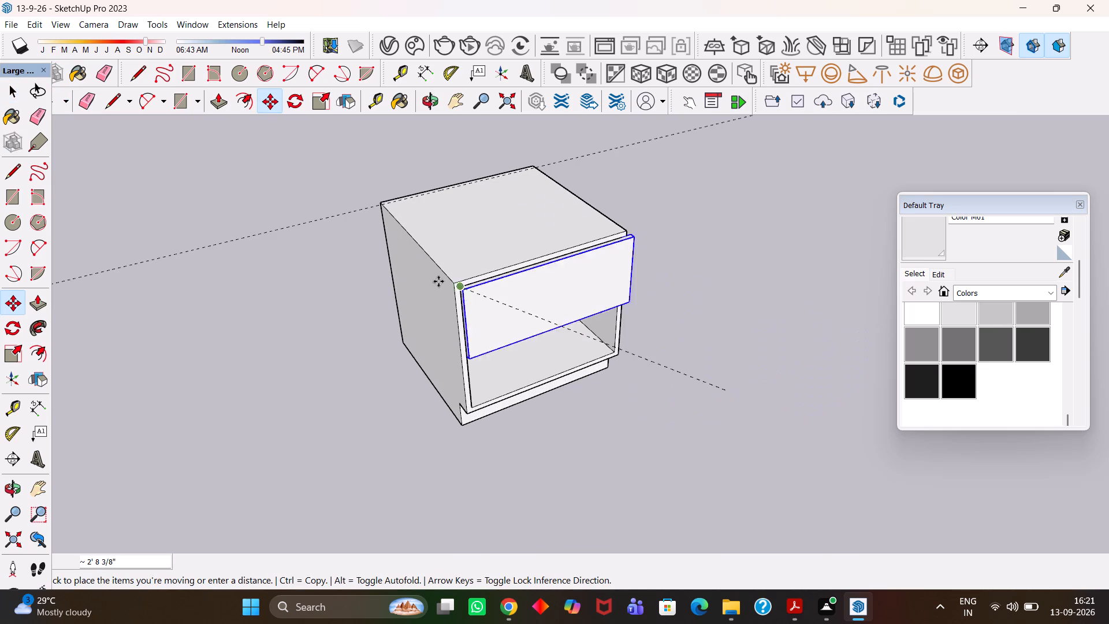
scroll(462, 285, up, 1)
click(454, 283)
Copy the upper front panel directly below itself, matching the copy's top back corner to the original's bottom back corner.
scroll(454, 283, up, 5)
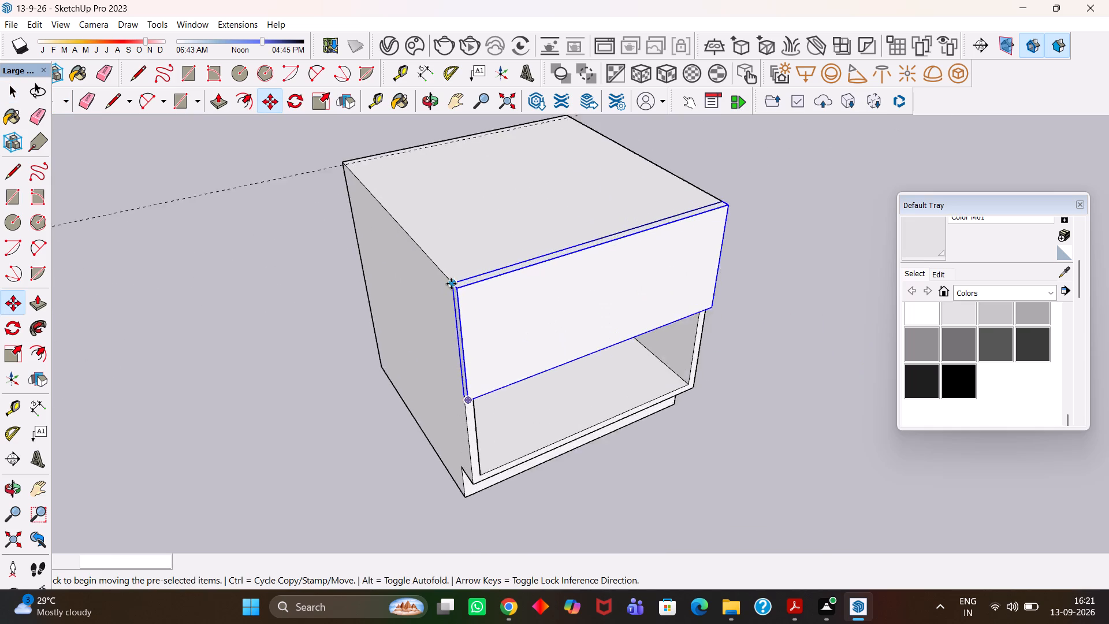
scroll(451, 284, up, 3)
middle_drag(446, 290, 548, 265)
scroll(548, 265, up, 1)
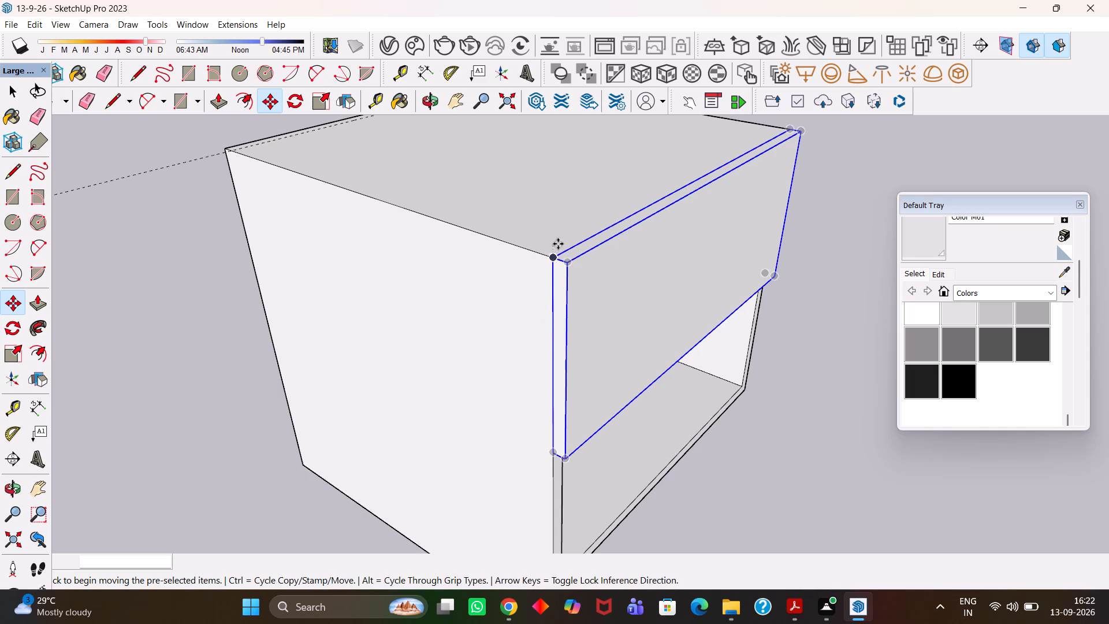
click(552, 258)
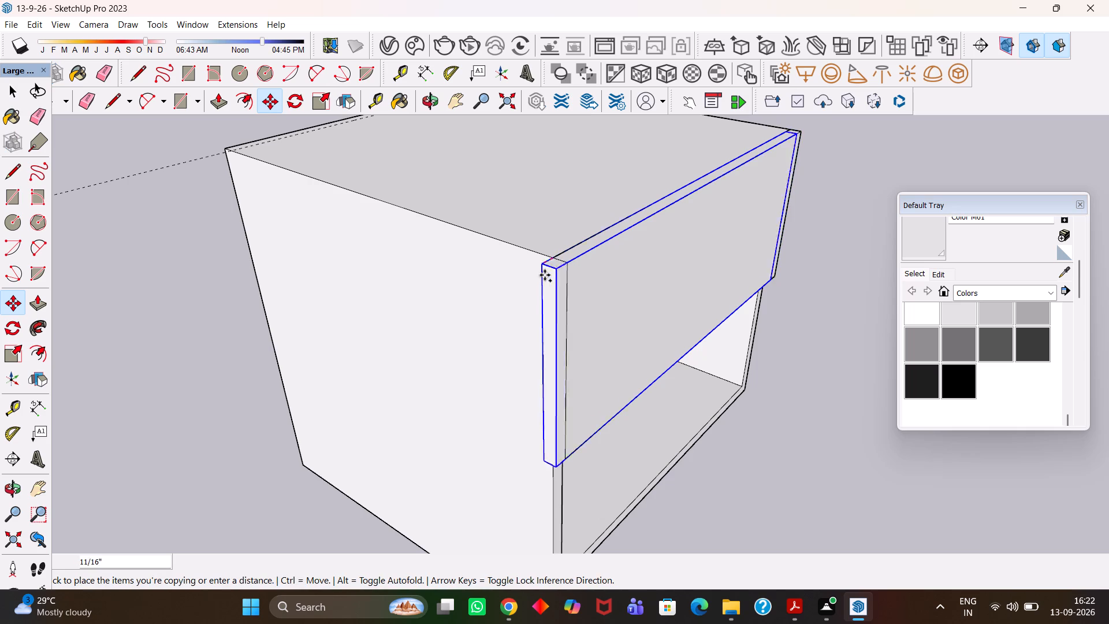
key(h)
scroll(552, 298, down, 5)
drag(576, 382, 587, 300)
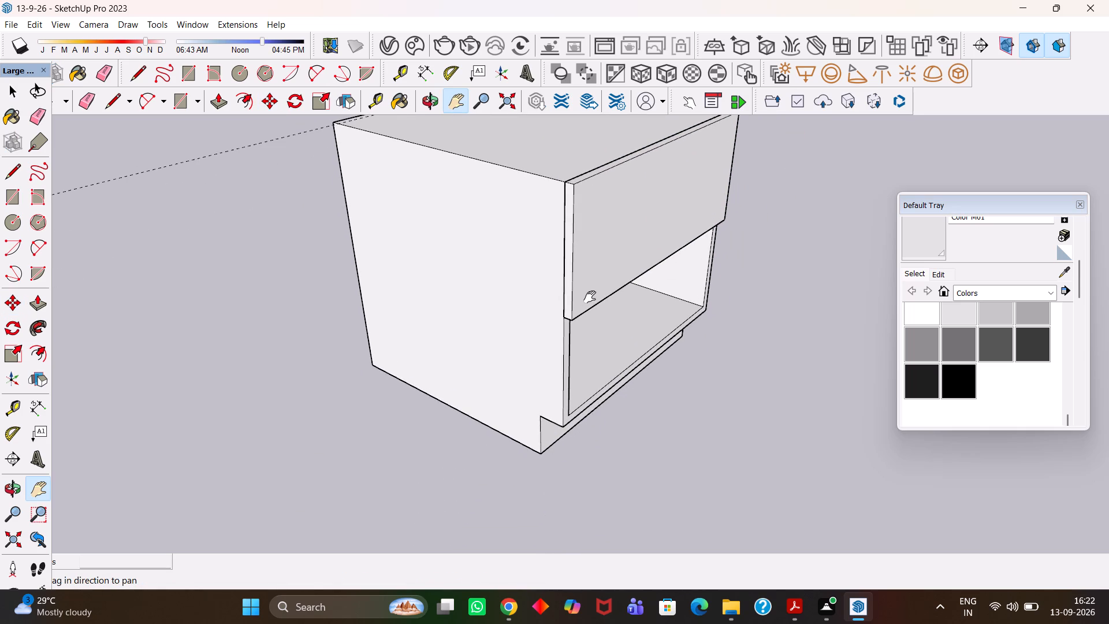
scroll(591, 361, up, 4)
middle_drag(544, 329, 550, 331)
scroll(550, 331, up, 2)
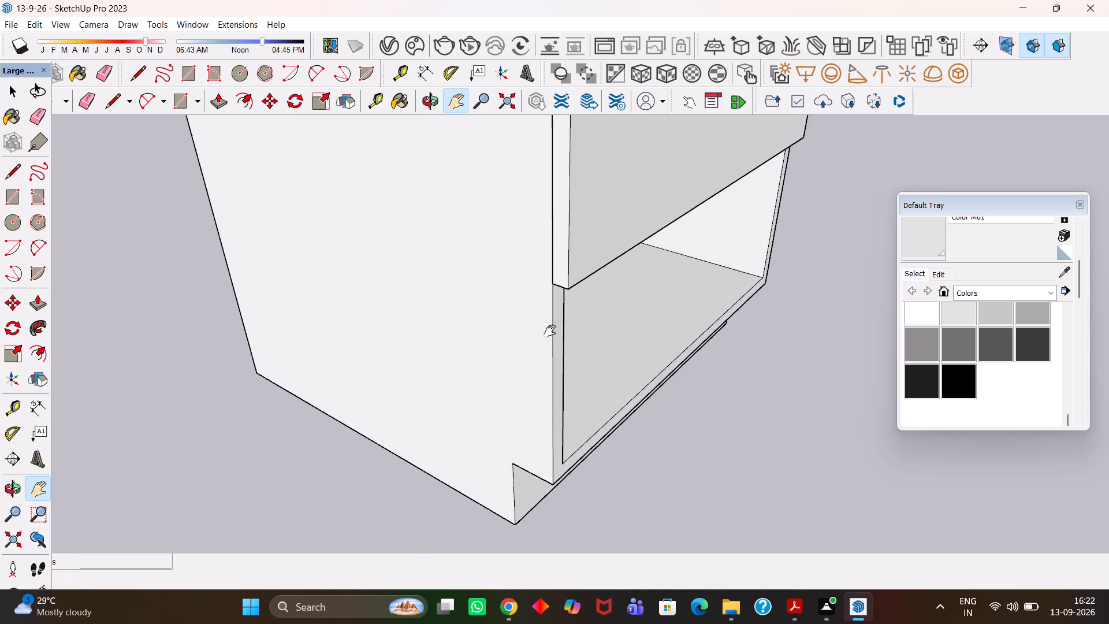
key(Escape)
click(556, 281)
scroll(524, 336, down, 5)
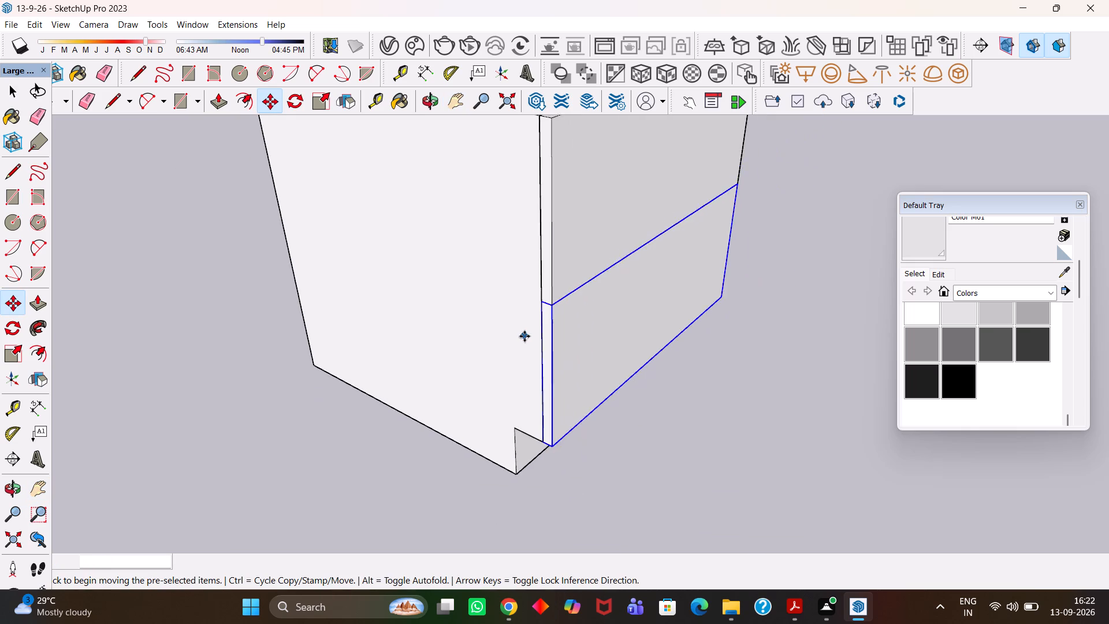
Erase the dashed guide line running along the back of the box.
scroll(524, 336, down, 5)
middle_drag(647, 339, 519, 362)
scroll(499, 355, down, 6)
middle_drag(545, 382, 479, 381)
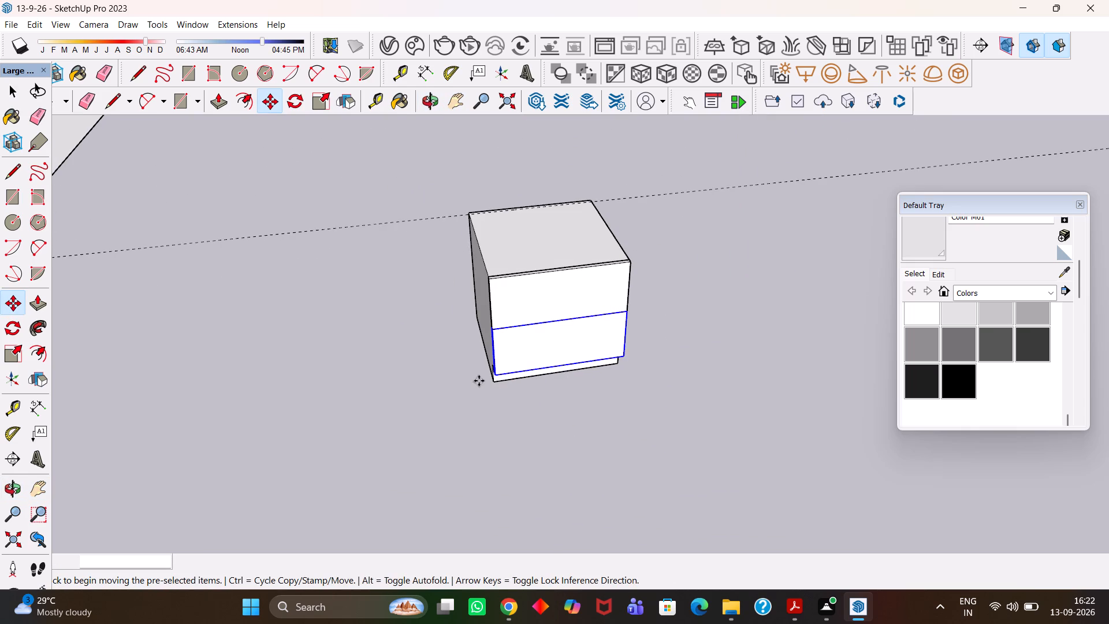
key(h)
scroll(479, 381, down, 2)
middle_drag(514, 331, 465, 322)
scroll(466, 323, up, 1)
drag(498, 291, 519, 367)
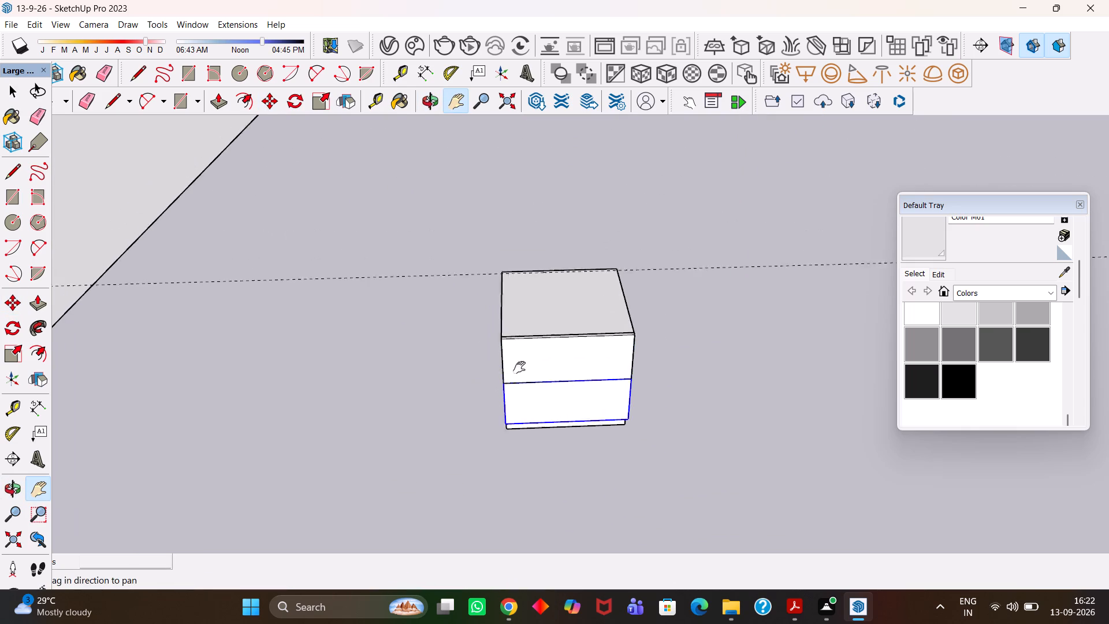
drag(519, 367, 520, 373)
key(e)
drag(411, 303, 411, 294)
scroll(411, 294, down, 3)
scroll(603, 326, up, 1)
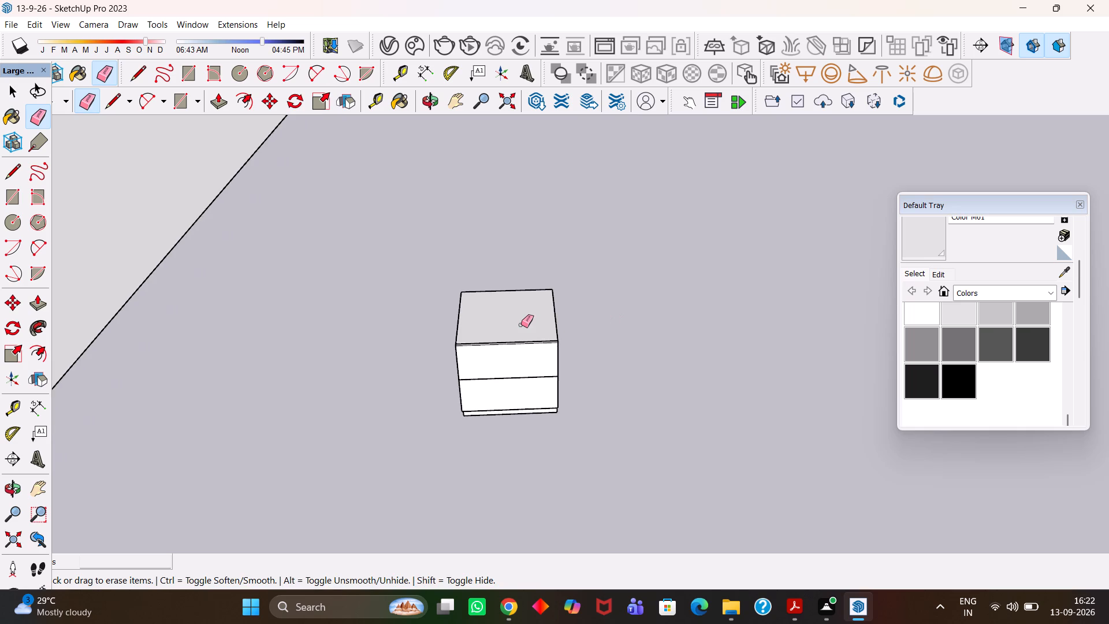
Make the whole side unit, including the carcass and both front panels, a single group.
scroll(520, 325, up, 3)
key(h)
scroll(520, 326, down, 3)
middle_drag(520, 315, 527, 373)
scroll(527, 373, up, 1)
key(space)
drag(636, 262, 458, 515)
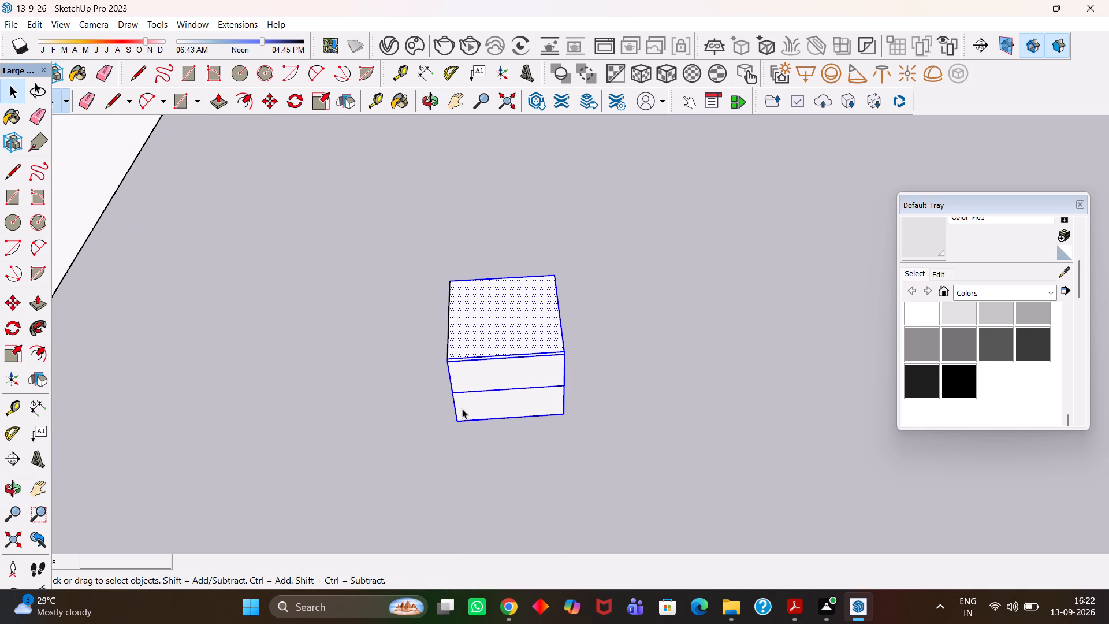
drag(627, 232, 329, 499)
right_click(459, 406)
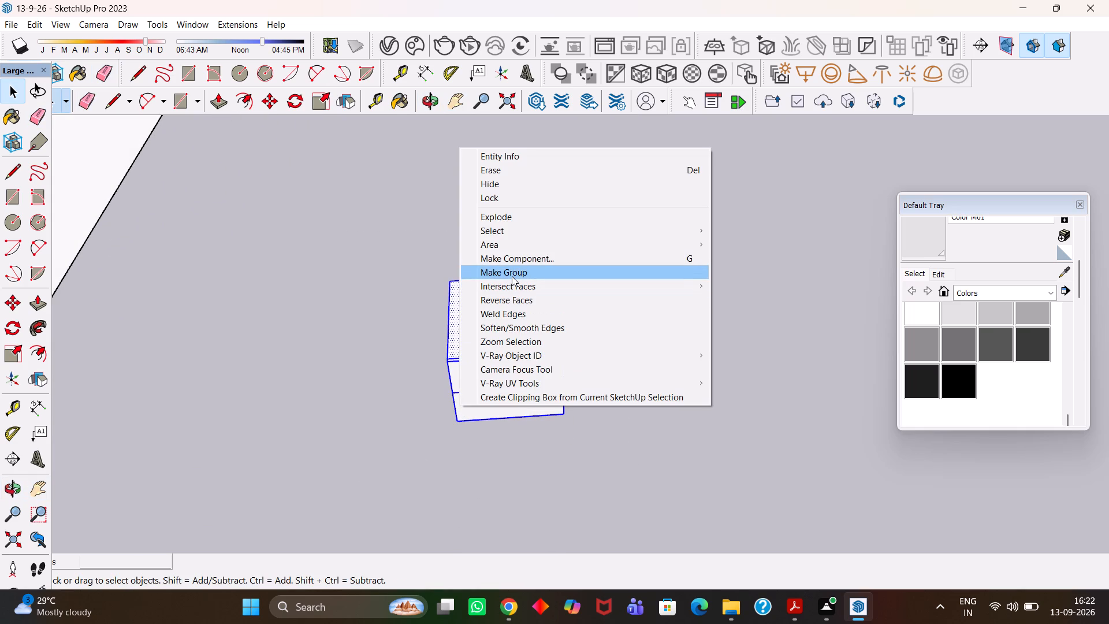
click(512, 276)
Push/Pull the recessed base face inside the unit group forward about 2 5/16" to the back edge of the front panels.
scroll(462, 417, up, 5)
middle_drag(440, 426, 698, 365)
scroll(578, 403, up, 5)
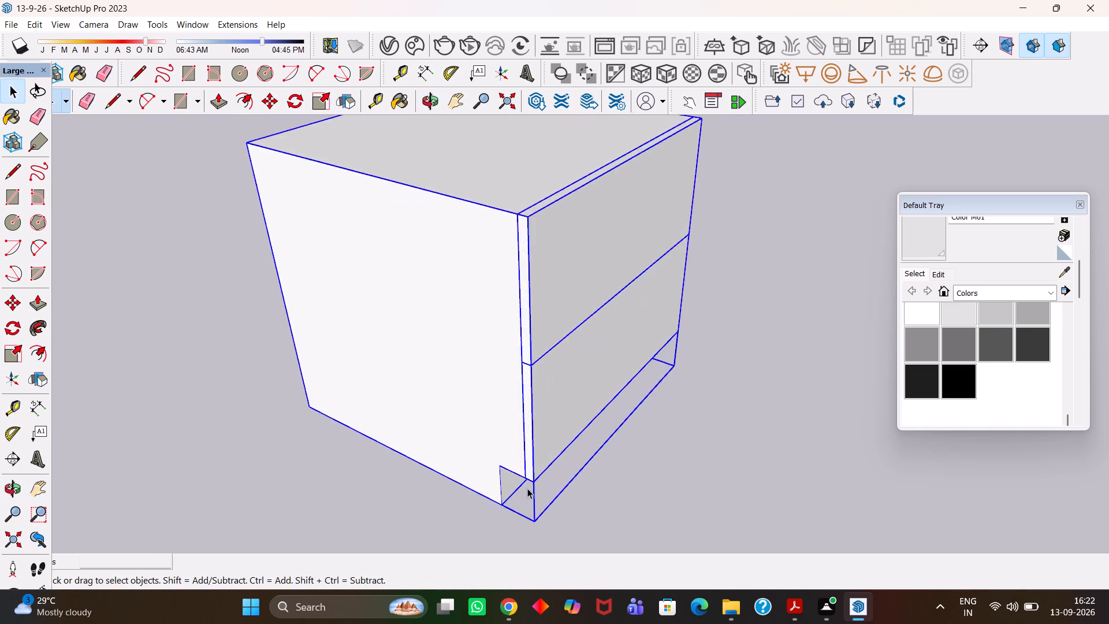
scroll(527, 488, up, 1)
middle_drag(520, 488, 512, 441)
scroll(512, 441, up, 2)
key(space)
double_click(502, 471)
click(497, 460)
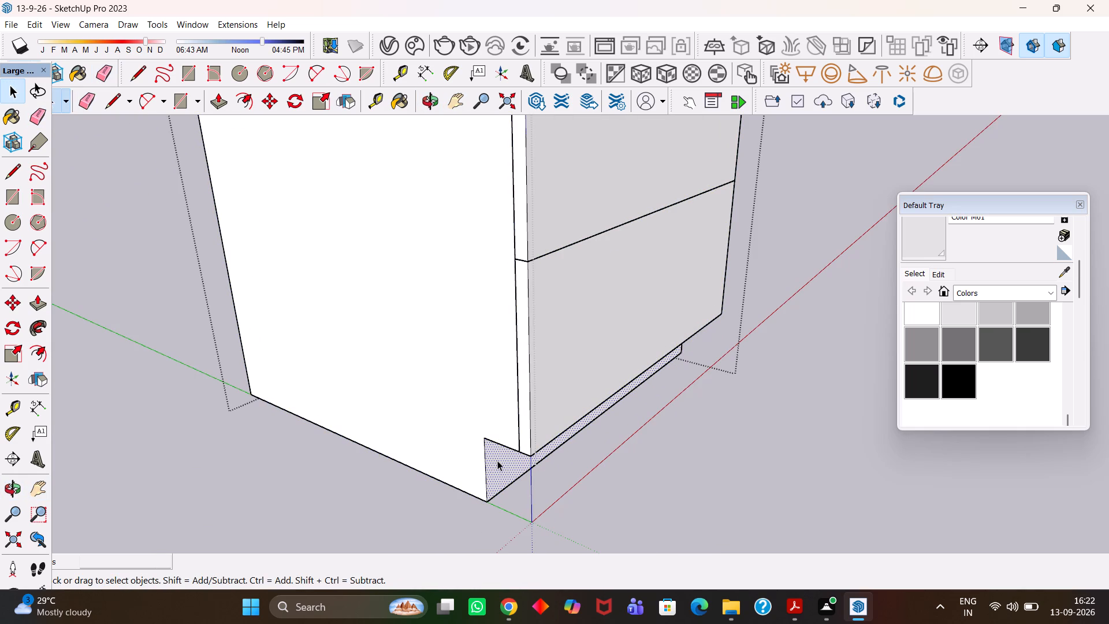
key(p)
click(497, 460)
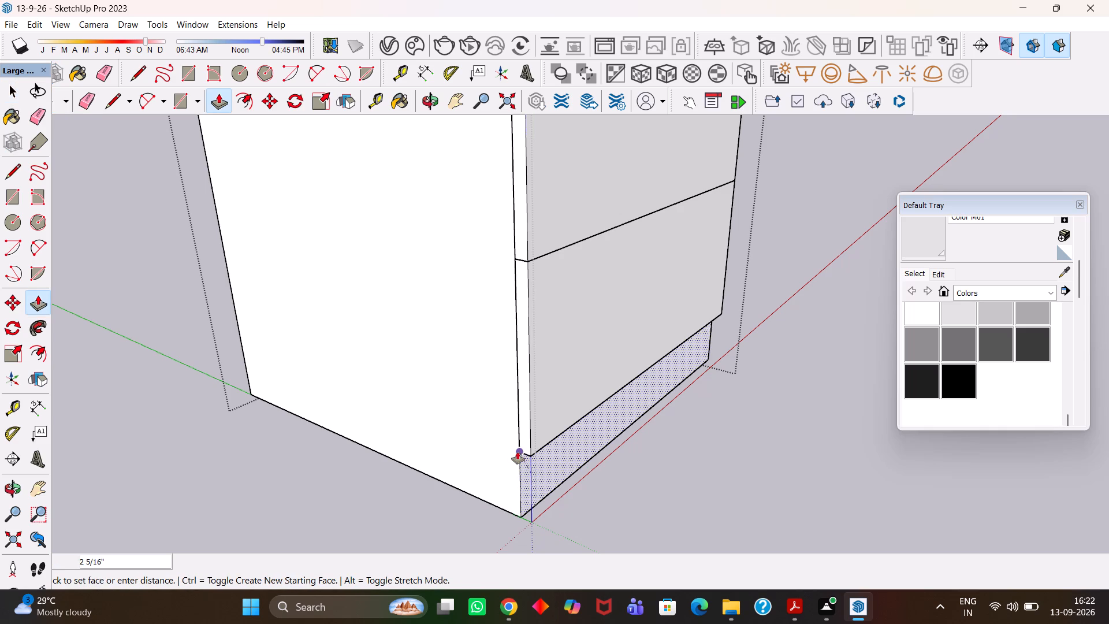
click(516, 451)
scroll(516, 451, down, 5)
key(space)
click(628, 489)
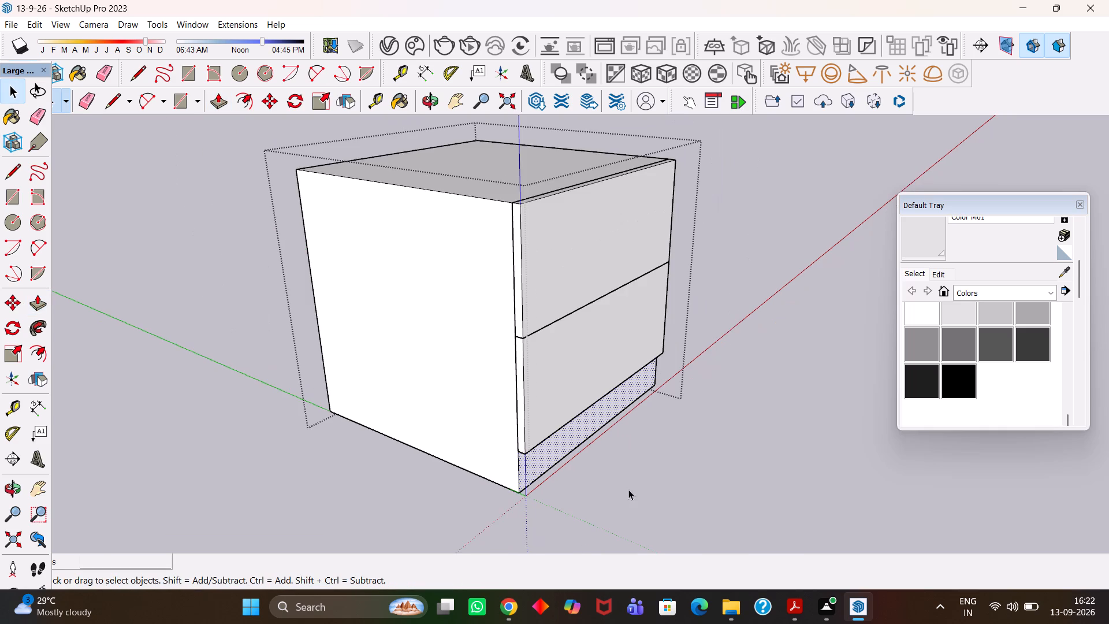
Copy the side unit into the room beside the wardrobe, matching its bottom front corner to the wardrobe base's front corner.
scroll(626, 484, down, 5)
middle_drag(678, 451, 552, 490)
scroll(545, 492, down, 2)
key(h)
drag(493, 395, 545, 408)
scroll(611, 428, down, 3)
middle_drag(604, 439, 534, 450)
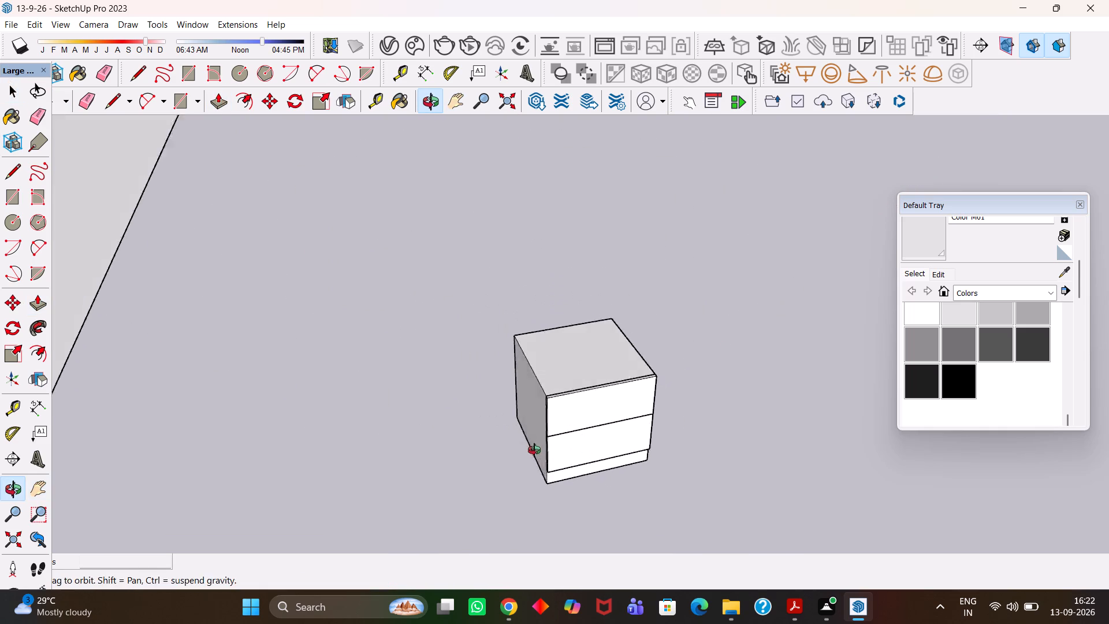
middle_drag(534, 450, 526, 451)
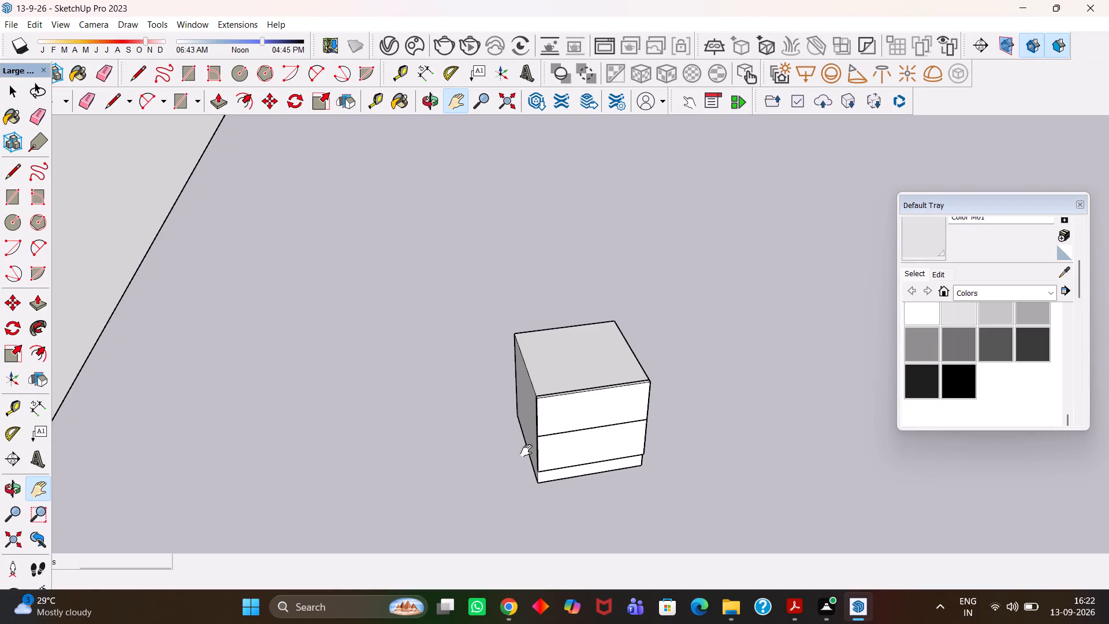
scroll(523, 451, down, 5)
middle_drag(579, 451, 531, 458)
scroll(531, 458, up, 2)
key(space)
click(609, 385)
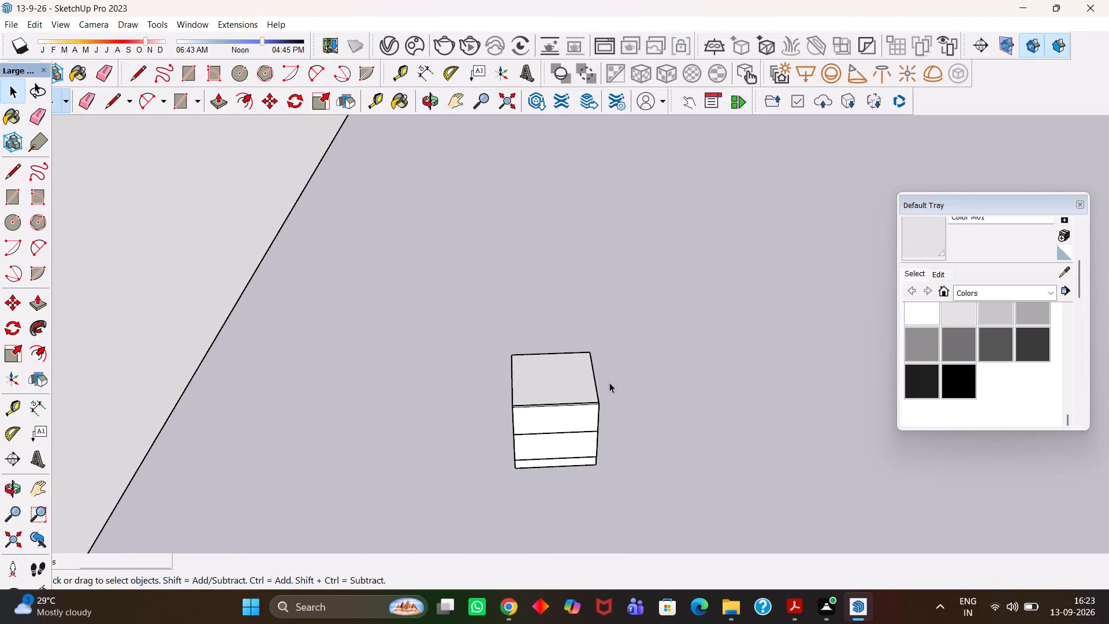
click(578, 387)
scroll(574, 387, down, 4)
key(m)
scroll(590, 440, up, 2)
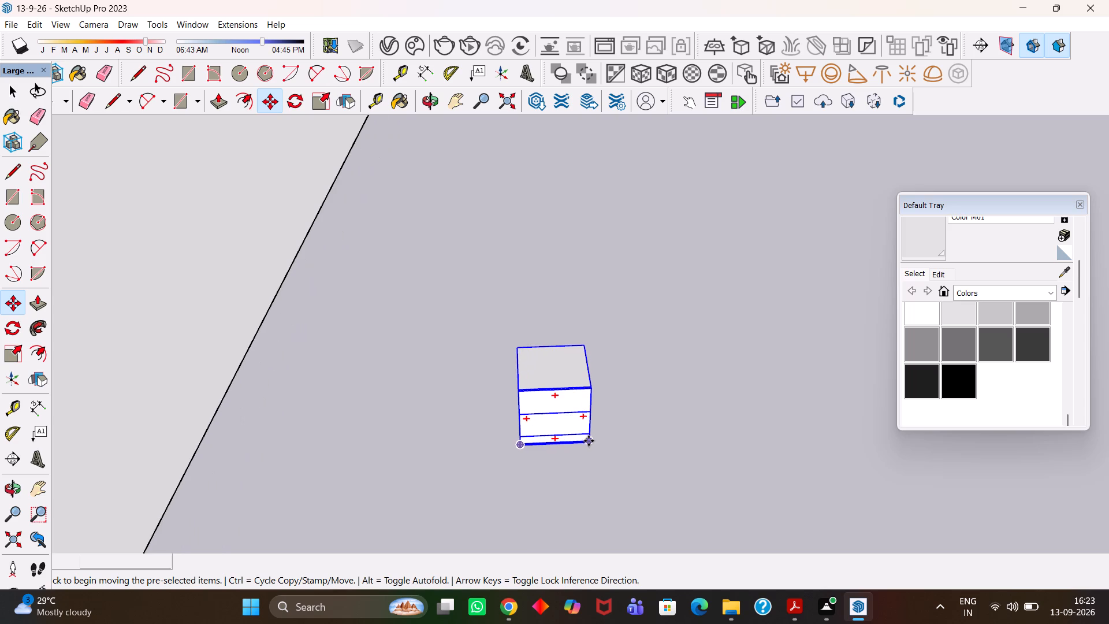
click(587, 444)
key(h)
scroll(478, 399, down, 10)
drag(438, 355, 704, 495)
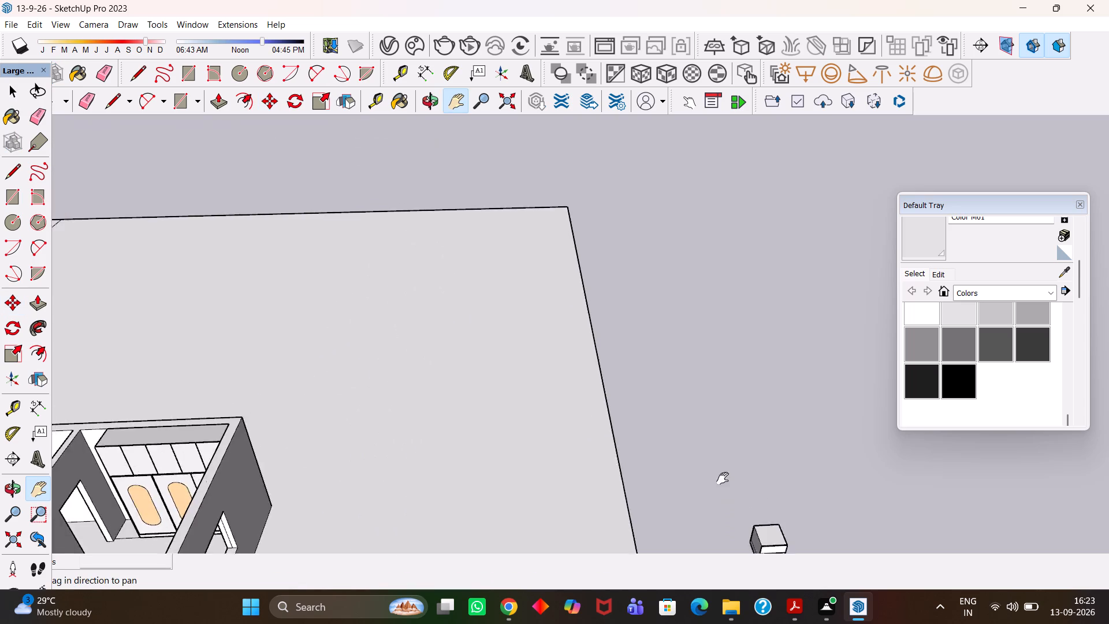
scroll(722, 478, down, 5)
middle_drag(483, 451, 459, 482)
scroll(459, 483, up, 1)
drag(372, 496, 580, 427)
scroll(535, 420, up, 11)
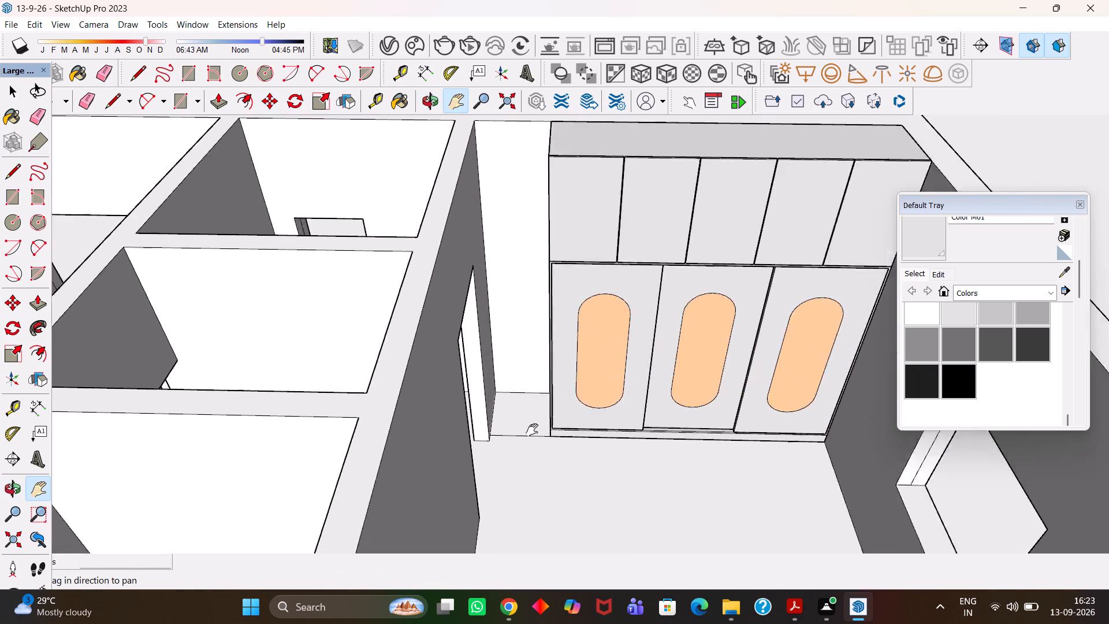
scroll(532, 430, up, 7)
middle_drag(537, 433, 557, 439)
key(Escape)
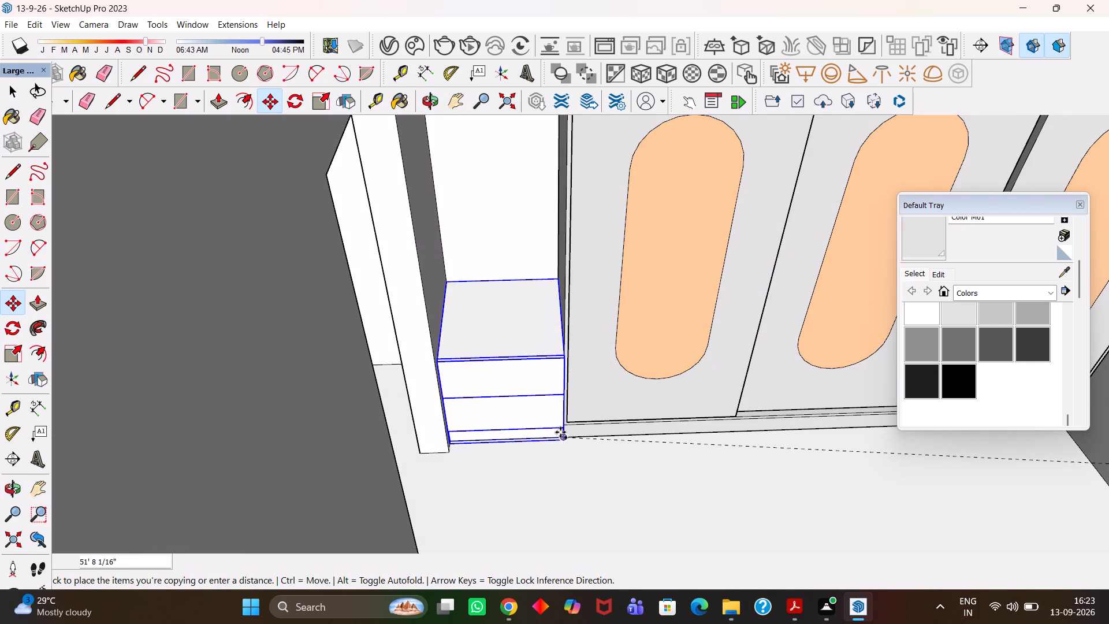
click(560, 432)
Delete the original side unit standing outside the building.
scroll(560, 432, up, 10)
middle_drag(579, 445, 473, 399)
scroll(506, 425, up, 4)
scroll(496, 420, down, 6)
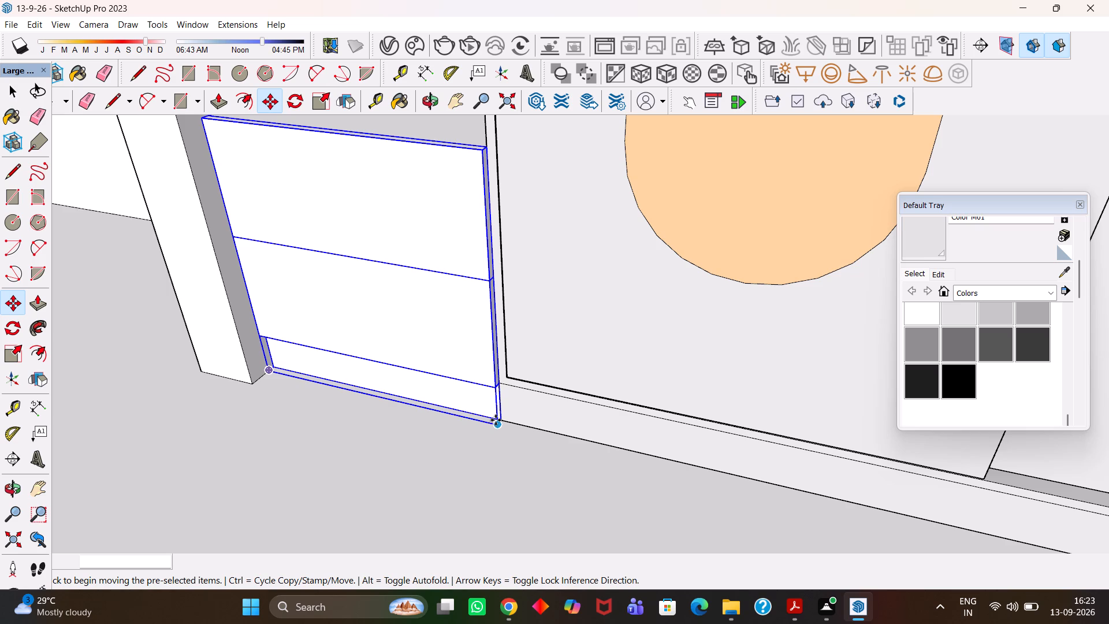
scroll(496, 420, down, 20)
scroll(496, 420, down, 3)
key(h)
middle_drag(539, 355, 612, 417)
scroll(612, 421, down, 4)
key(h)
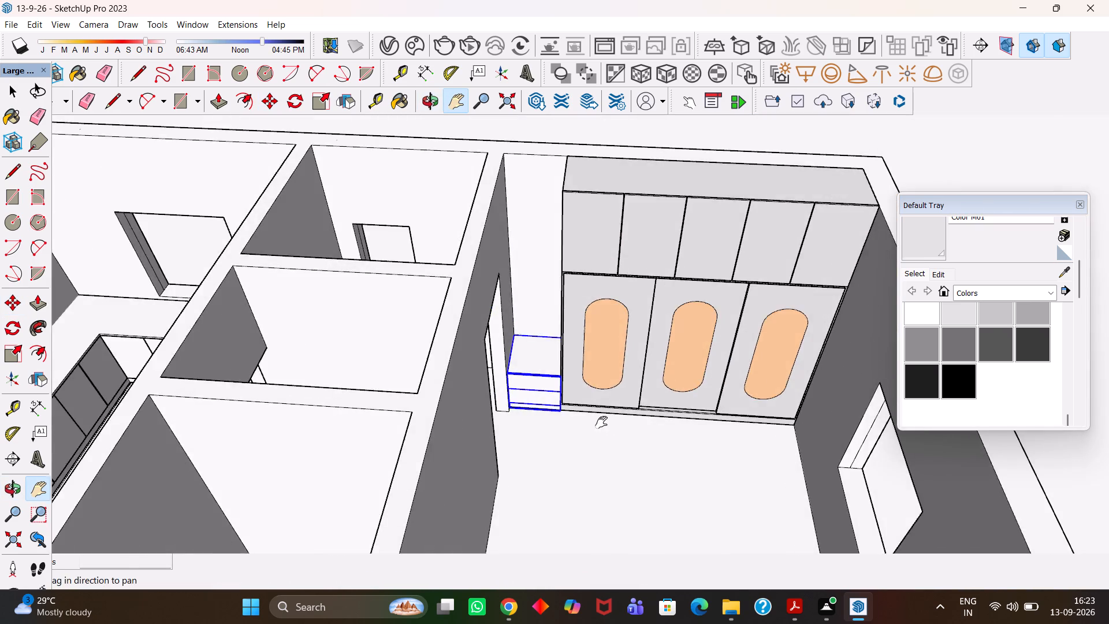
scroll(601, 422, down, 2)
drag(773, 471, 588, 454)
scroll(552, 433, down, 10)
key(h)
middle_drag(557, 421, 596, 444)
scroll(596, 444, up, 1)
key(h)
drag(936, 455, 670, 461)
scroll(609, 455, up, 7)
key(space)
drag(668, 354, 571, 465)
key(Delete)
scroll(571, 465, up, 3)
scroll(571, 460, down, 2)
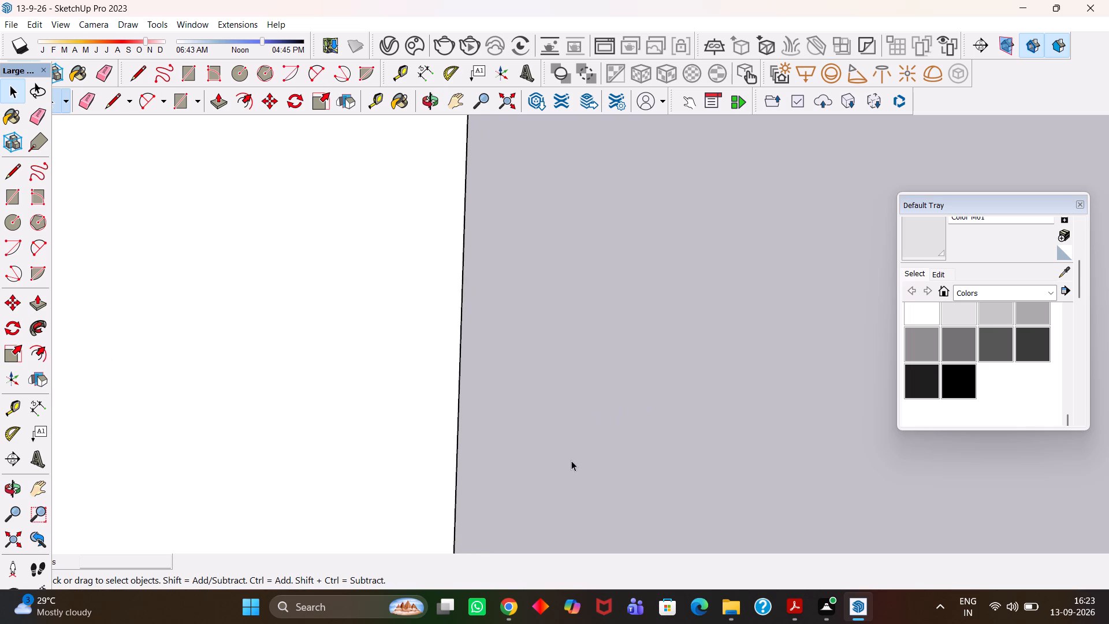
Copy the orange rounded inset face from the wardrobe shutter nearest the side unit to the clipboard.
scroll(571, 460, down, 8)
key(h)
drag(429, 437, 727, 434)
scroll(503, 421, up, 8)
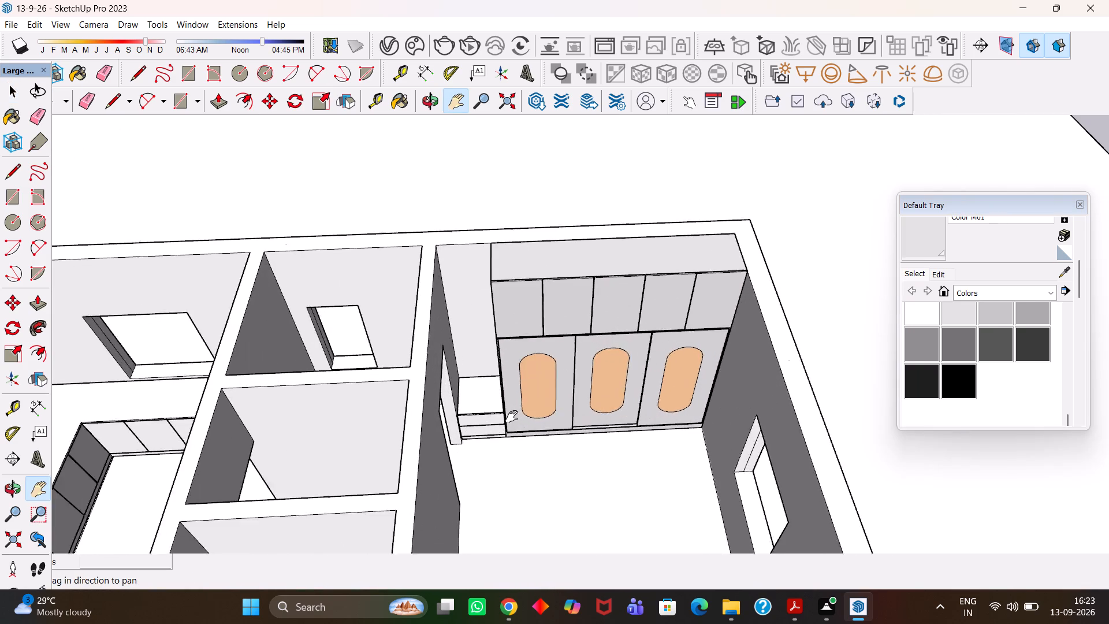
scroll(512, 417, up, 6)
middle_drag(508, 422, 474, 374)
drag(493, 360, 521, 478)
scroll(501, 477, up, 6)
middle_drag(514, 480, 549, 495)
scroll(549, 495, down, 3)
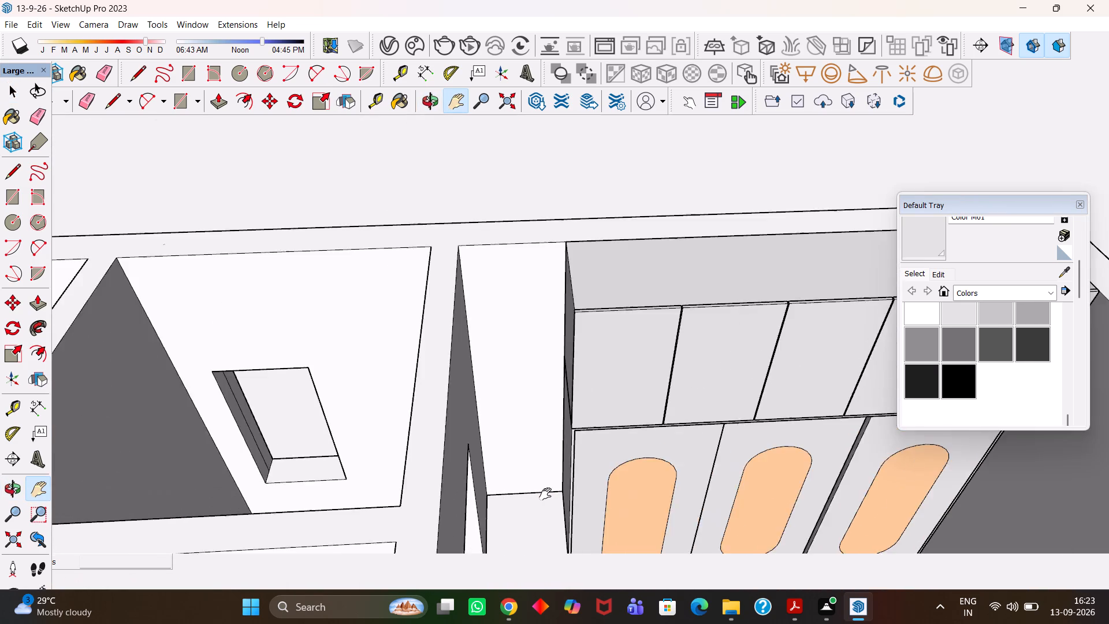
scroll(545, 494, down, 7)
middle_drag(544, 500, 549, 392)
scroll(549, 392, up, 4)
scroll(533, 419, down, 4)
drag(531, 478, 496, 349)
middle_drag(509, 401, 517, 451)
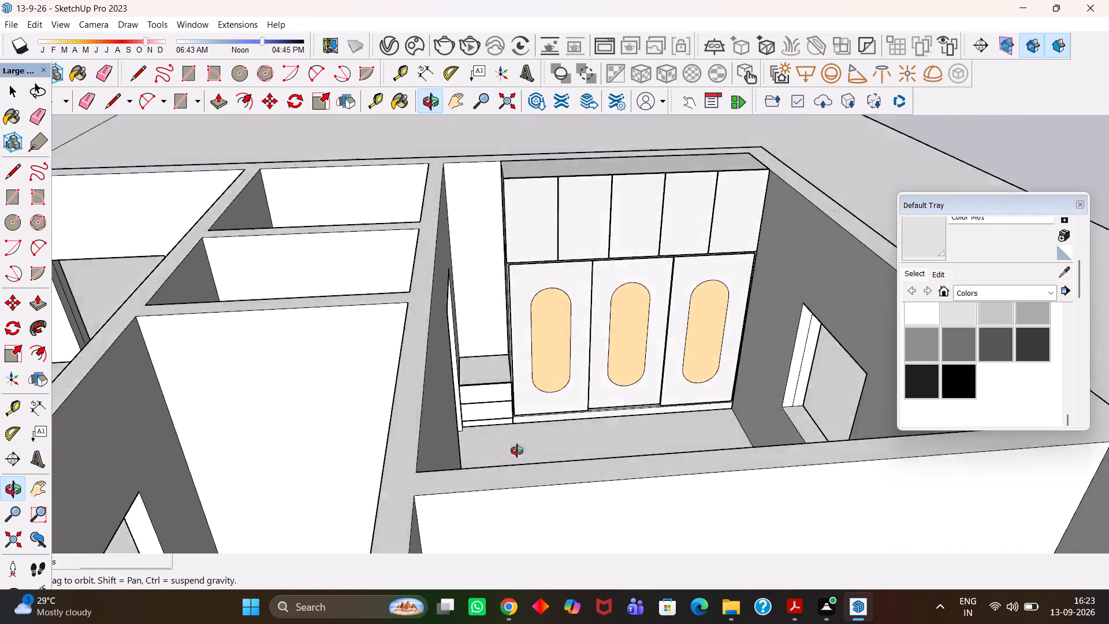
middle_drag(517, 451, 519, 501)
scroll(517, 360, up, 3)
drag(478, 294, 466, 367)
scroll(467, 369, up, 3)
key(space)
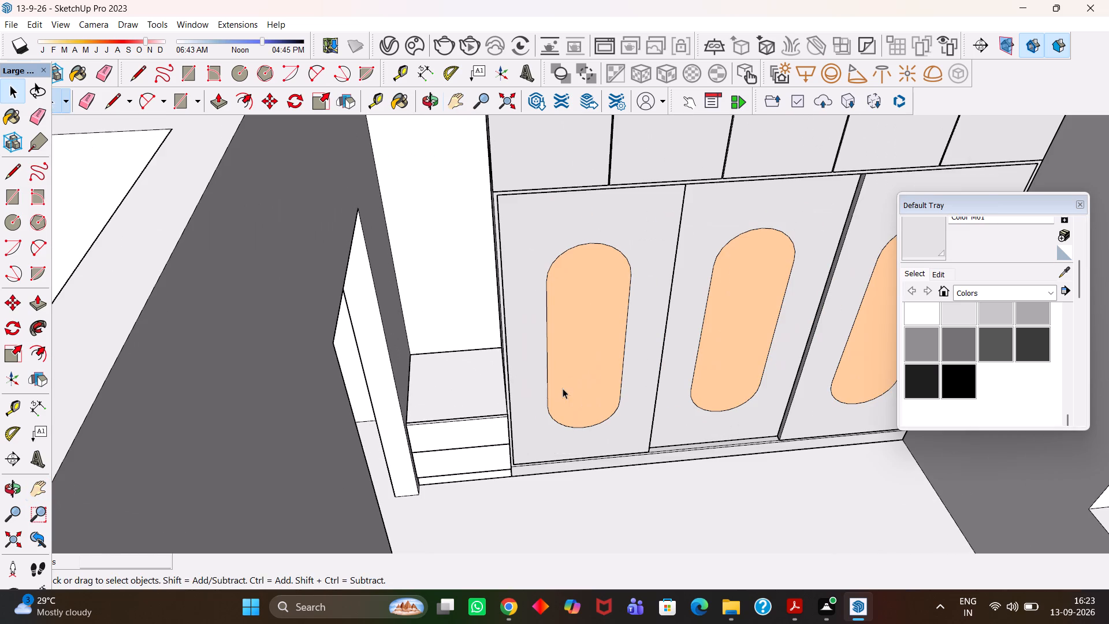
click(576, 396)
scroll(576, 396, down, 2)
double_click(576, 396)
click(580, 389)
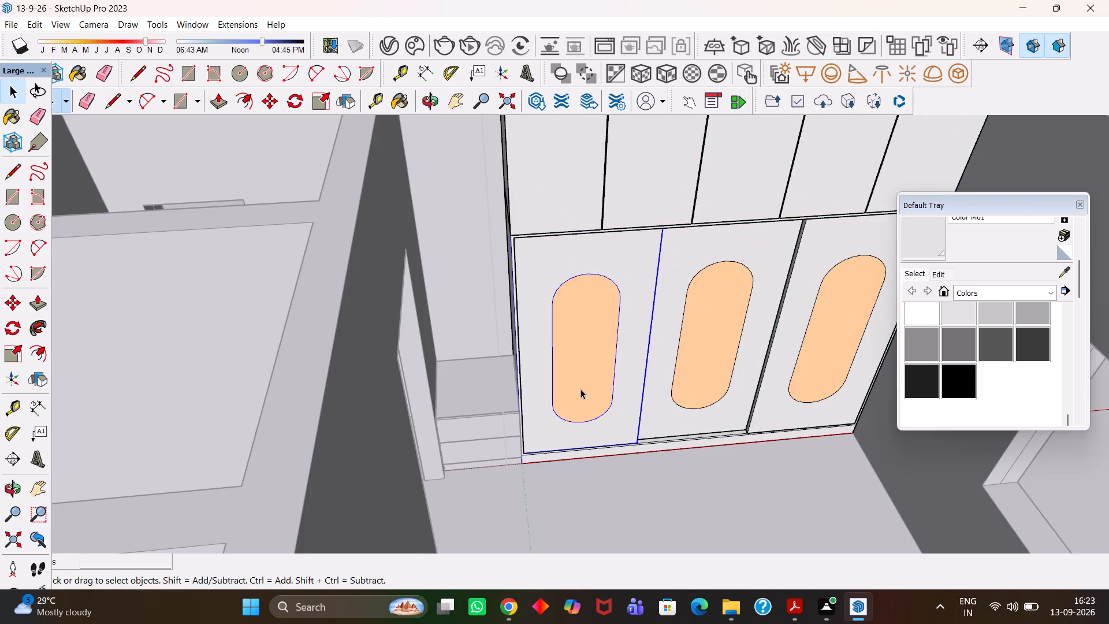
double_click(580, 383)
click(580, 378)
key(ctrl+c)
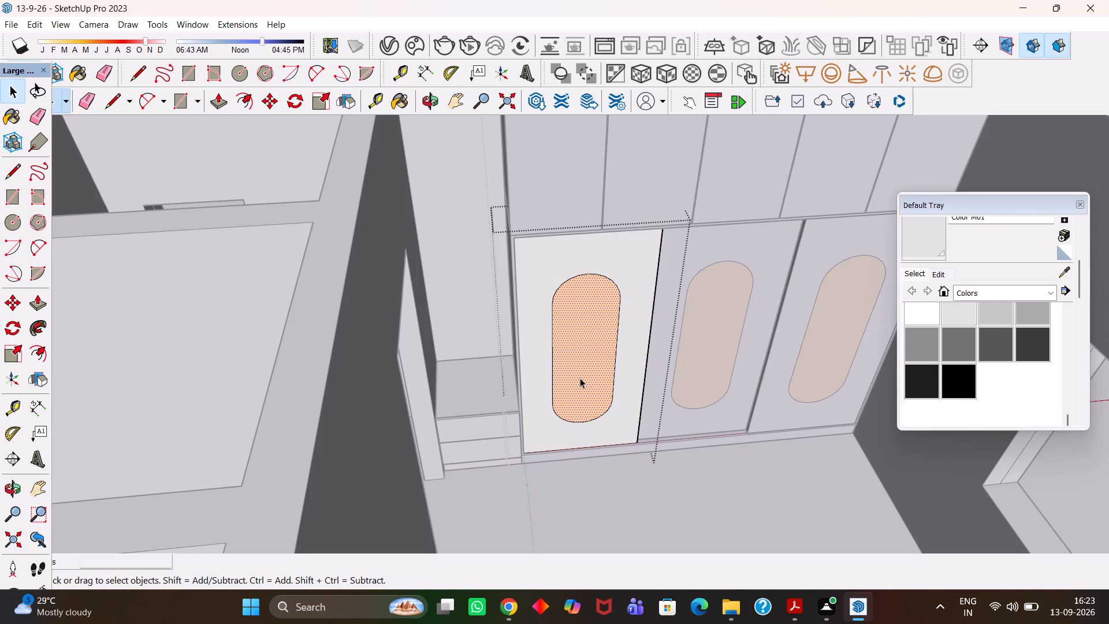
Leave the wardrobe groups and paste the rounded face in the empty area outside the building.
scroll(580, 378, down, 10)
key(h)
drag(689, 417, 423, 438)
scroll(423, 437, down, 5)
key(space)
double_click(593, 407)
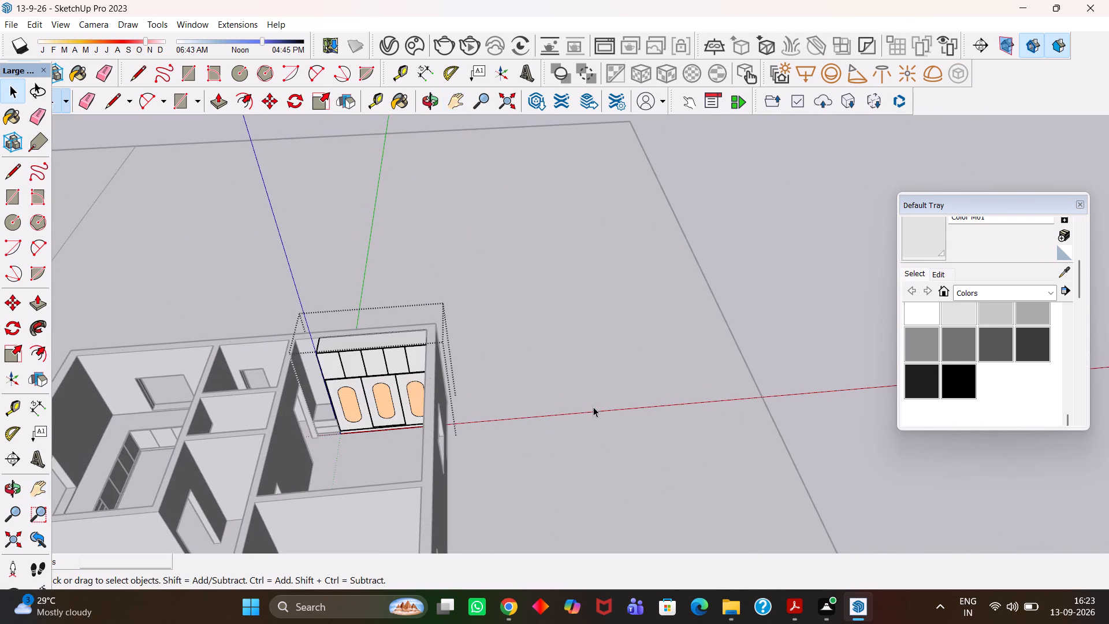
scroll(593, 407, down, 4)
key(h)
drag(665, 427, 518, 427)
key(space)
double_click(766, 430)
scroll(747, 435, down, 4)
key(h)
middle_drag(694, 471, 644, 471)
scroll(646, 472, up, 1)
drag(567, 463, 538, 397)
middle_drag(559, 410, 562, 422)
key(ctrl+v)
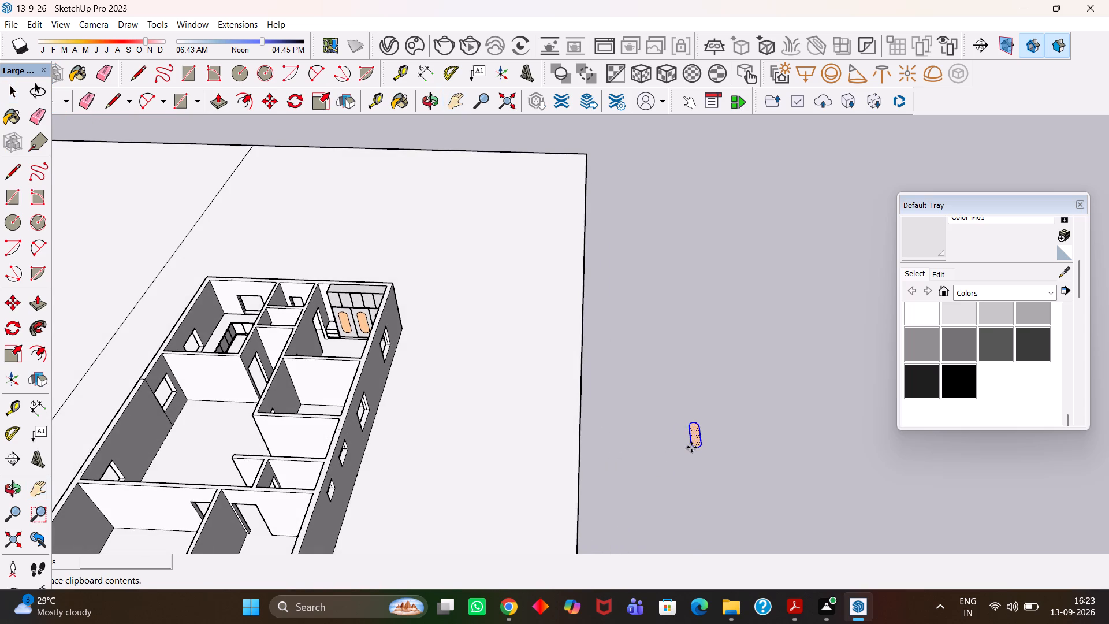
click(691, 447)
Push/Pull the pasted rounded face to an 18 mm thickness.
scroll(696, 443, up, 14)
key(p)
click(699, 444)
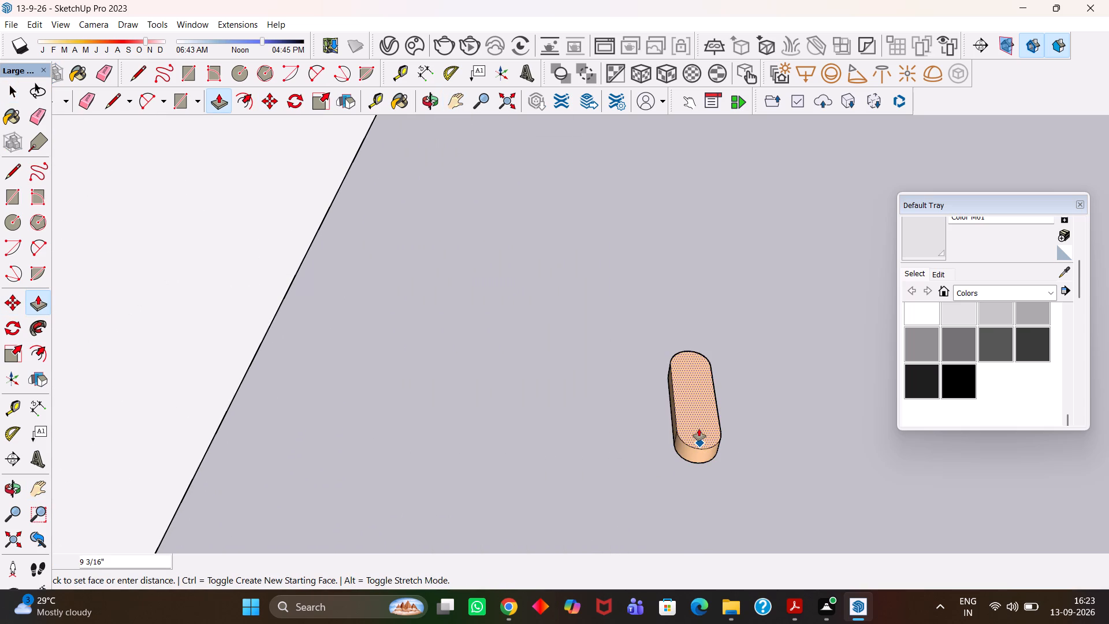
text(18mm)
key(Return)
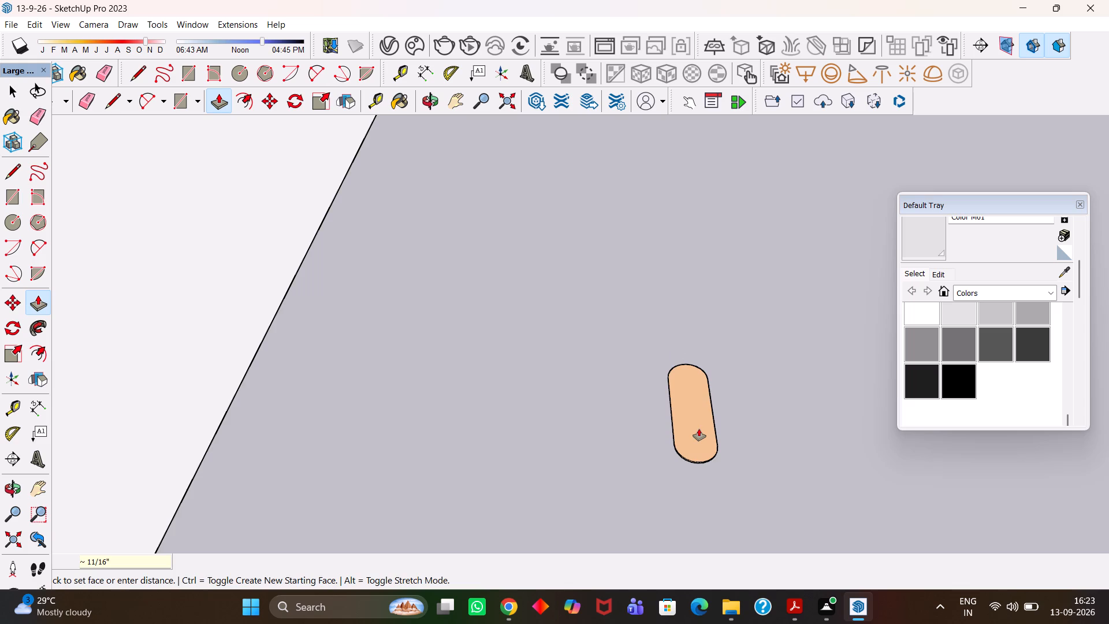
Select the whole 18 mm rounded panel outside the building and make it a group.
scroll(708, 419, up, 9)
key(space)
key(v)
key(h)
scroll(700, 446, down, 5)
middle_drag(682, 485, 682, 457)
scroll(680, 461, up, 4)
key(space)
triple_click(686, 457)
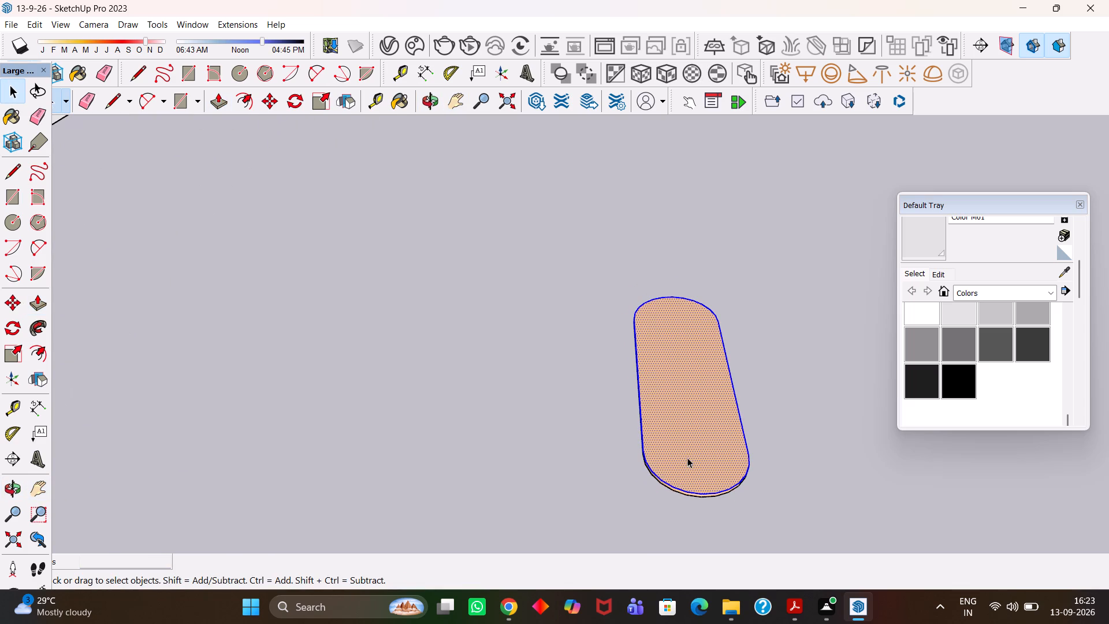
click(687, 458)
right_click(687, 458)
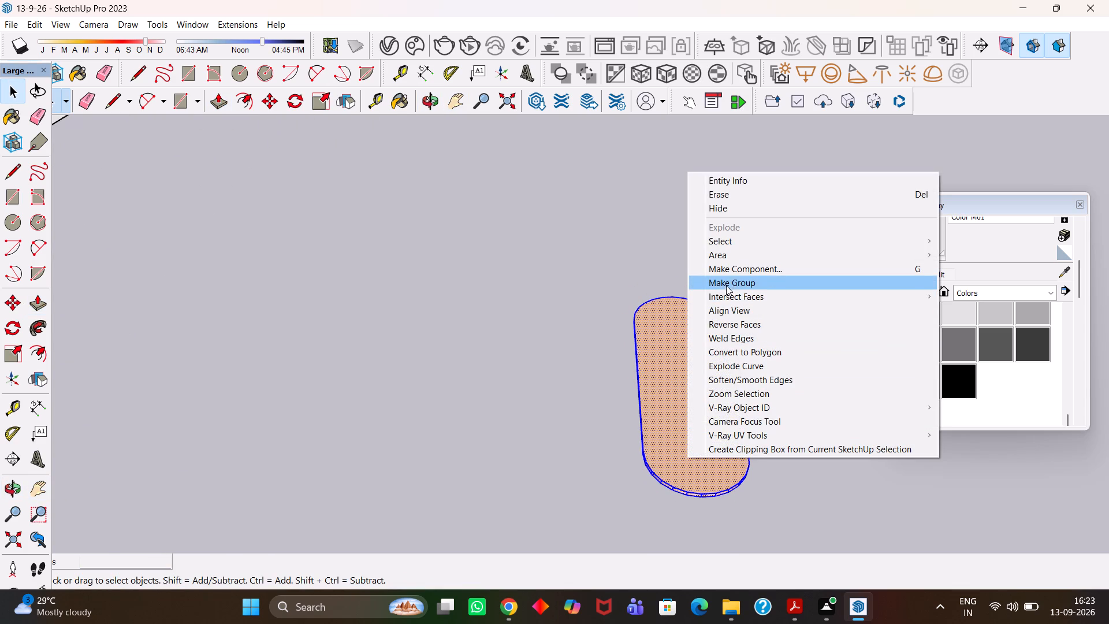
click(727, 284)
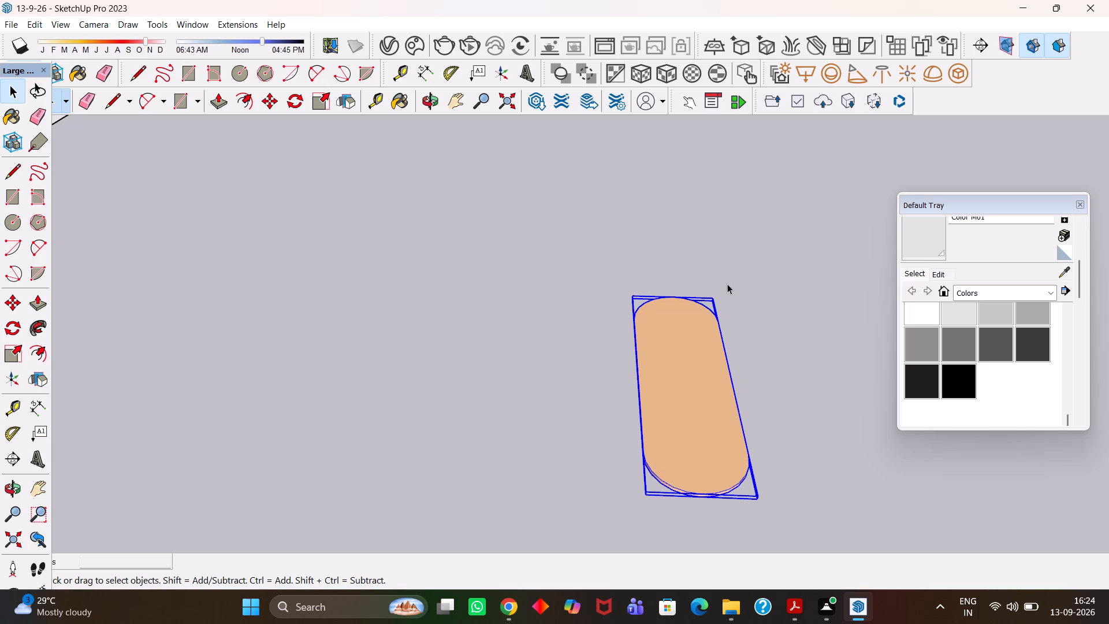
Paint the front face inside the rounded panel's group with light grey Color M01.
scroll(727, 284, up, 2)
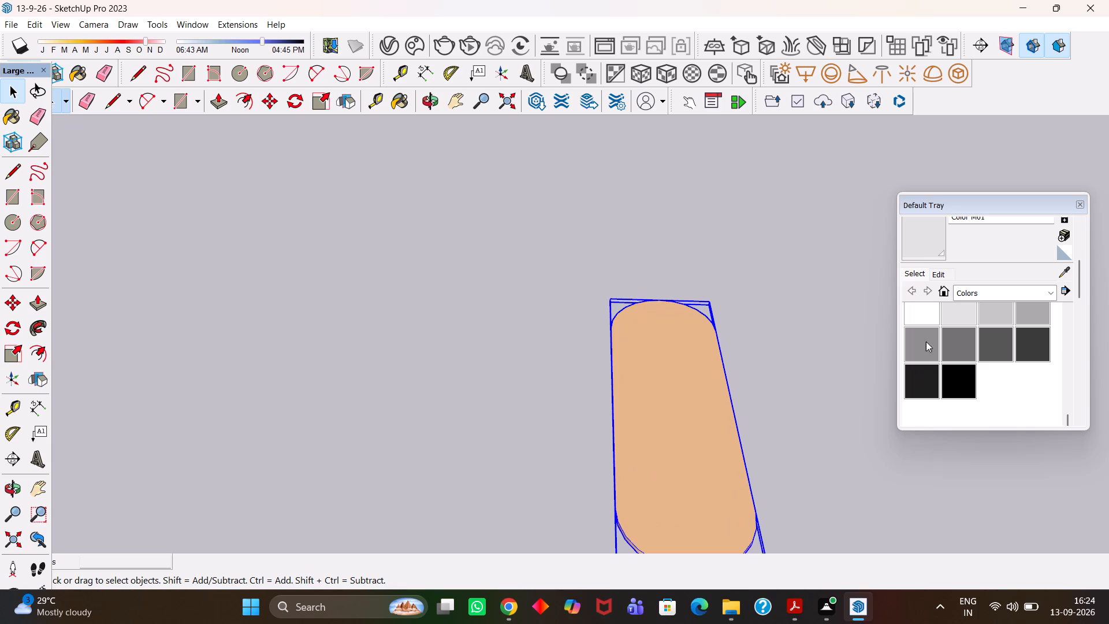
click(959, 314)
click(690, 422)
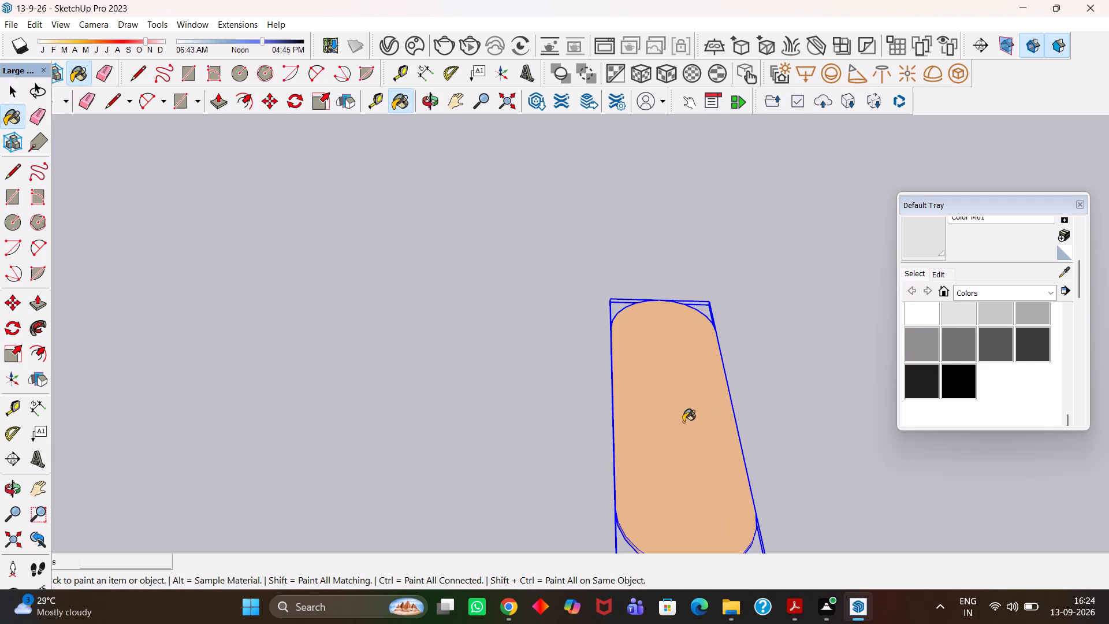
click(667, 421)
scroll(678, 429, up, 4)
key(h)
drag(676, 460, 670, 406)
key(space)
double_click(652, 425)
click(649, 422)
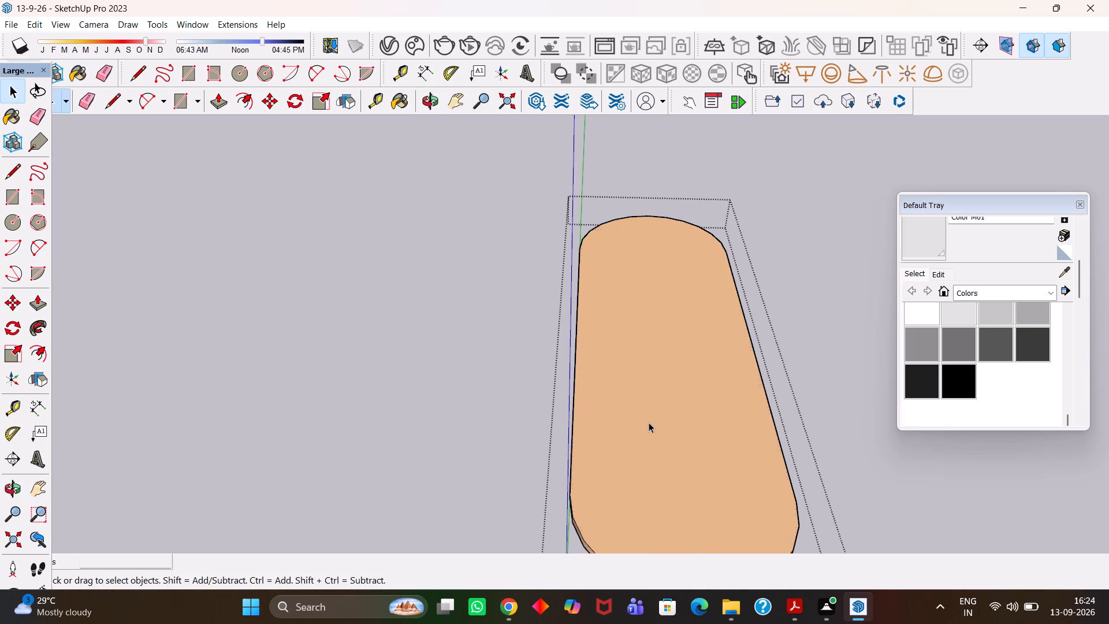
key(b)
click(649, 422)
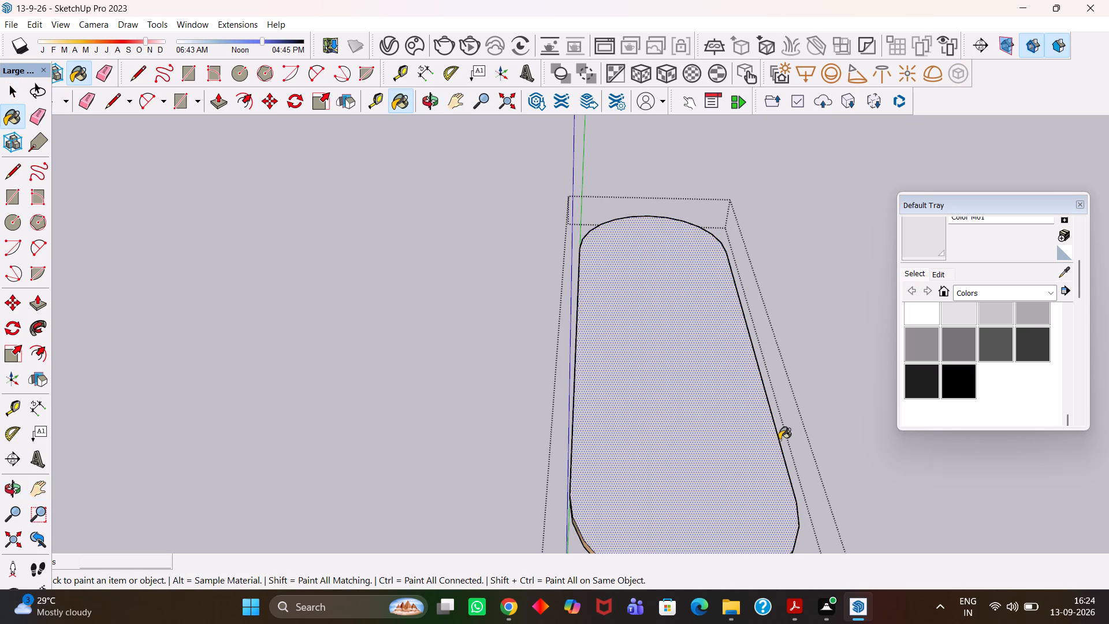
key(space)
click(851, 446)
Rotate the grouped rounded panel 90° upright about the red axis, pivoting on its lower corner.
scroll(679, 422, down, 8)
middle_drag(661, 399, 673, 422)
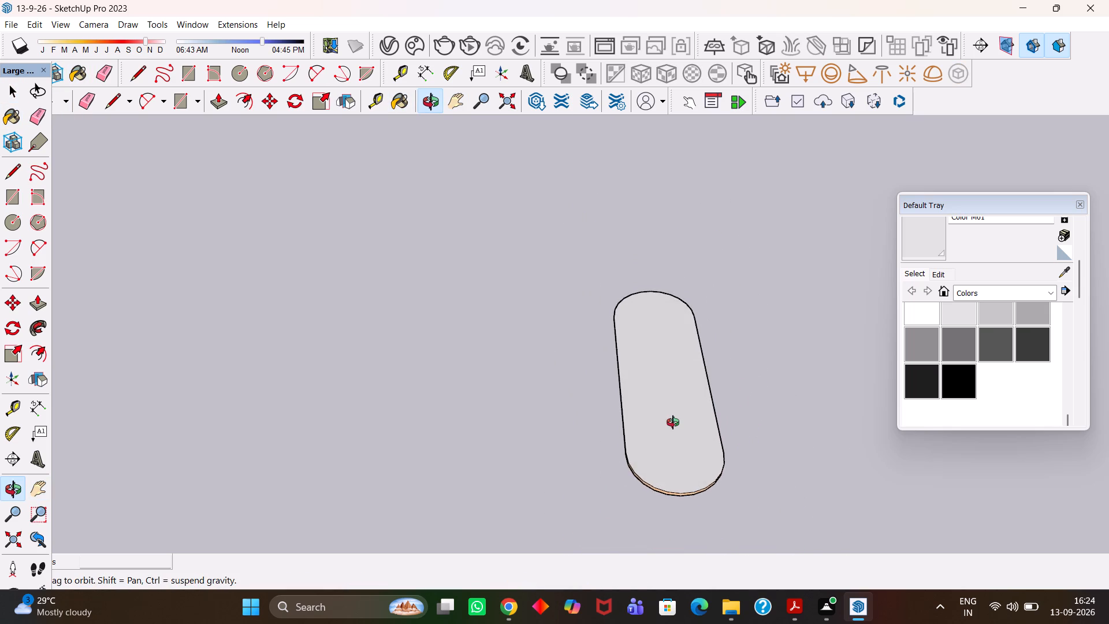
middle_drag(673, 422, 675, 424)
scroll(675, 424, up, 1)
scroll(675, 424, down, 3)
key(space)
click(675, 424)
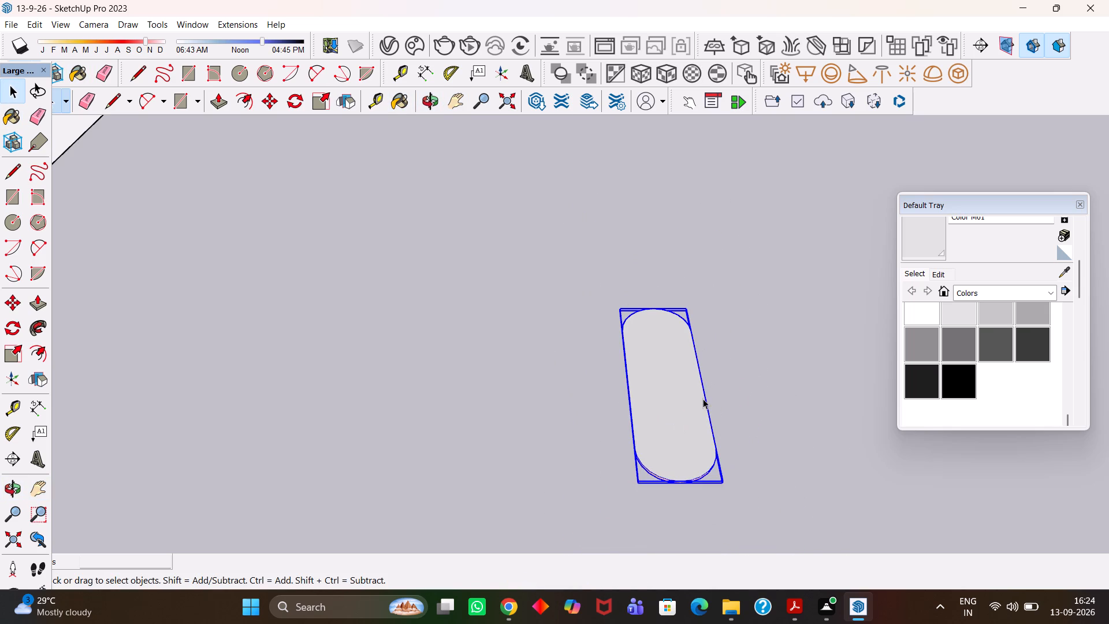
key(m)
scroll(609, 480, up, 2)
middle_drag(631, 491, 640, 493)
scroll(639, 493, up, 1)
key(Up)
scroll(648, 487, up, 2)
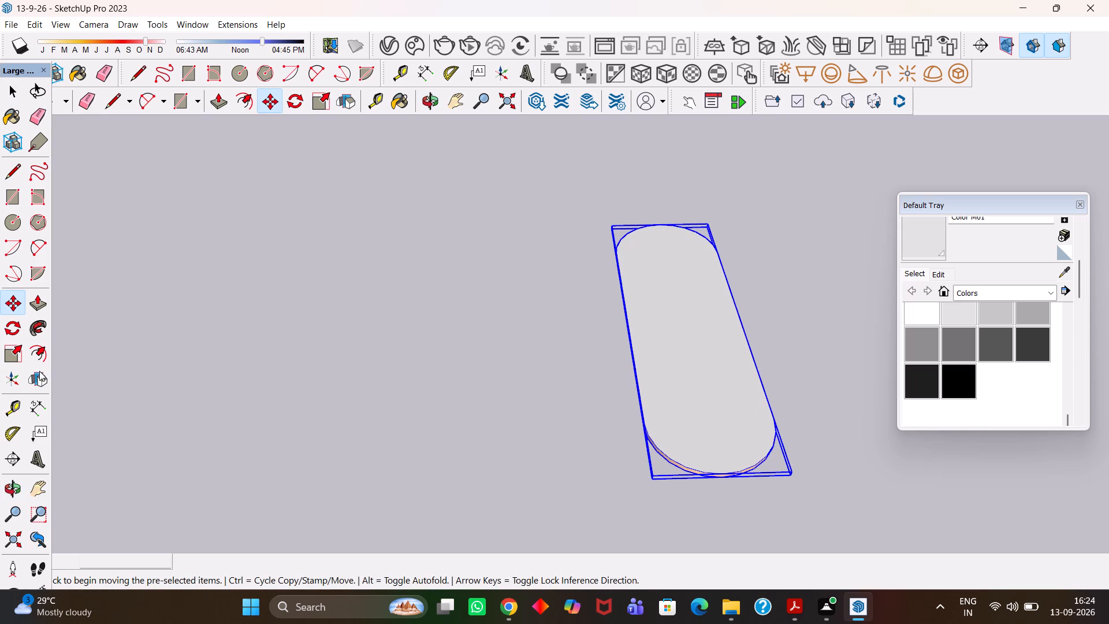
click(8, 330)
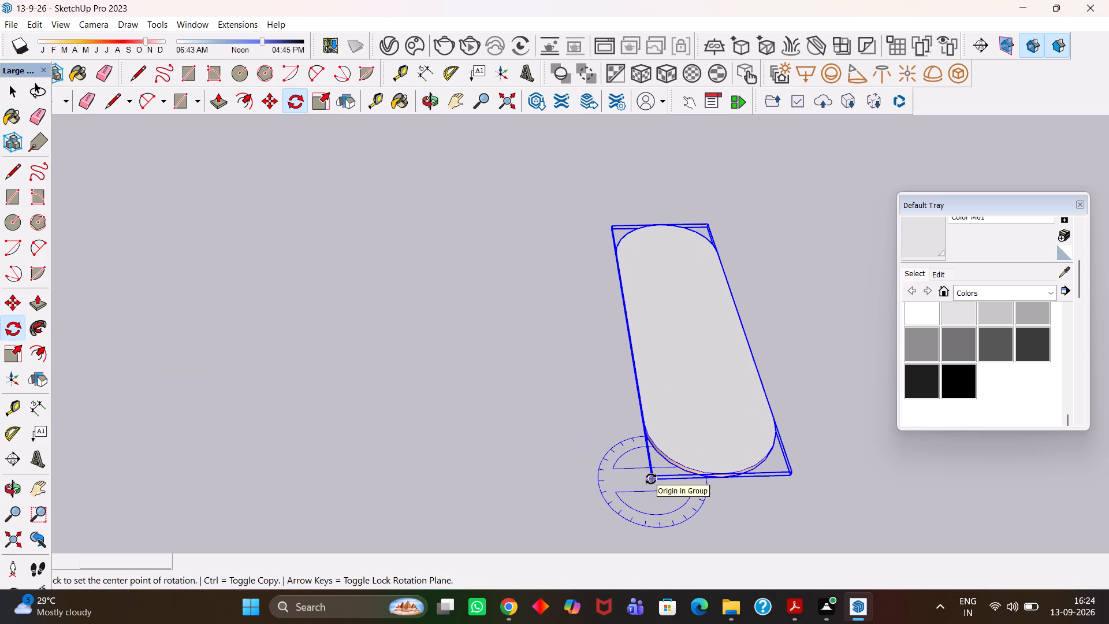
key(Right)
click(650, 477)
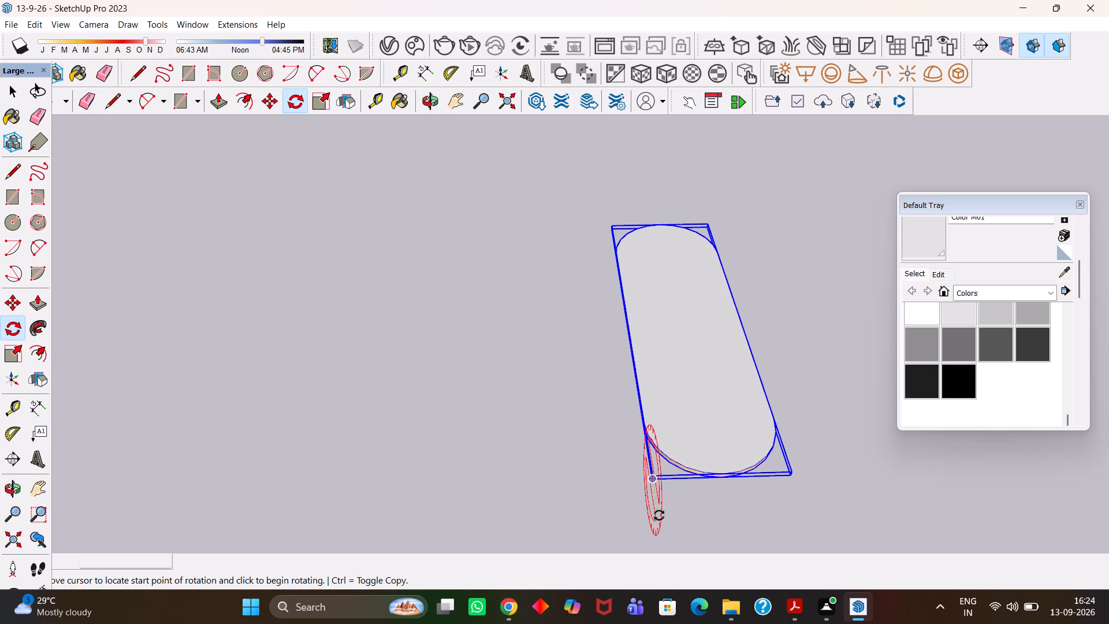
click(660, 520)
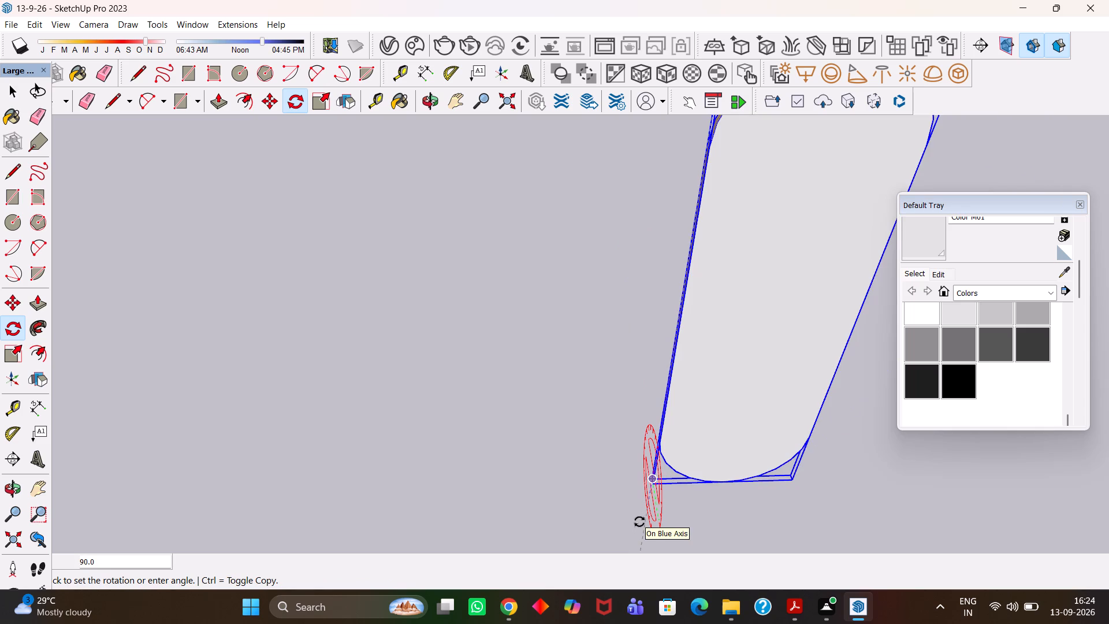
scroll(639, 522, down, 3)
click(639, 522)
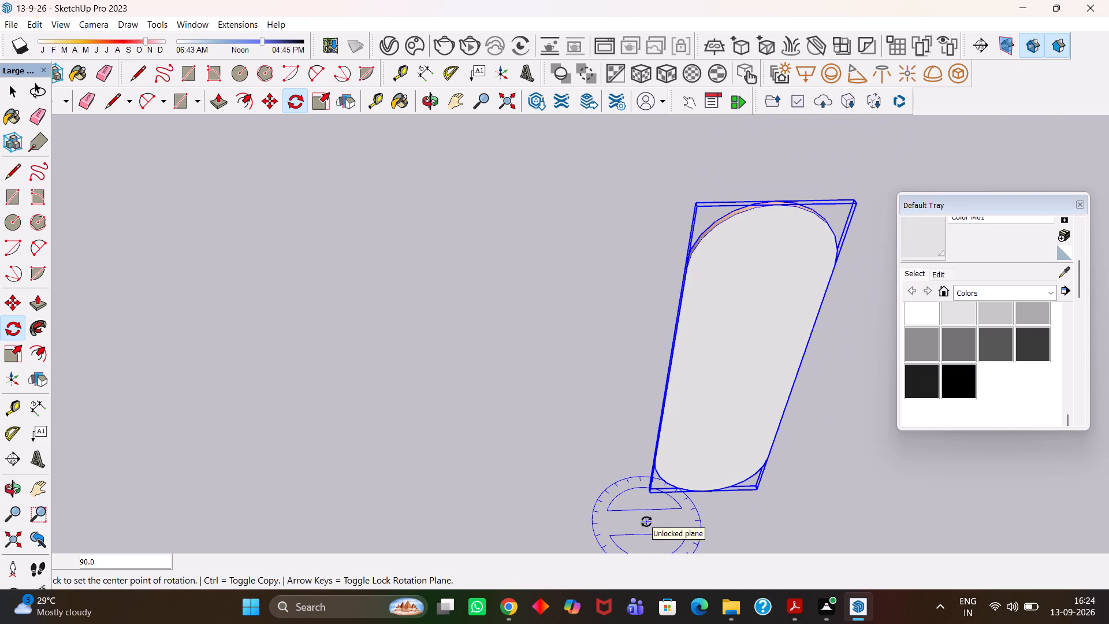
Copy the upright rounded panel by its lower corner to the niche's back wall, just above the side unit beside the wardrobe.
key(h)
drag(697, 468, 572, 468)
scroll(565, 468, down, 4)
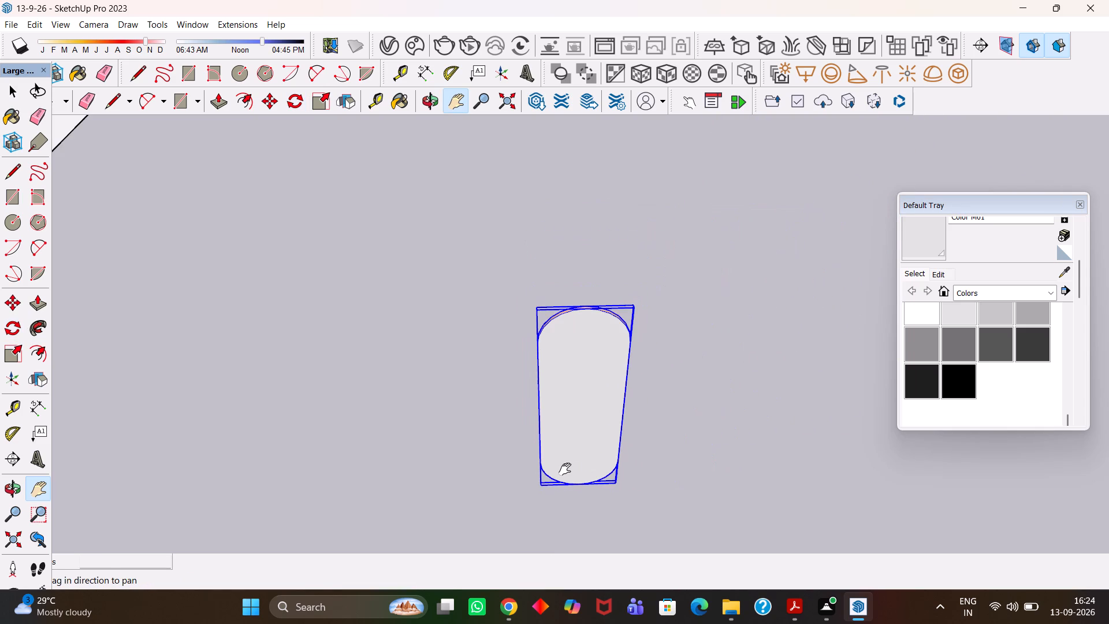
key(space)
click(678, 462)
scroll(606, 457, down, 4)
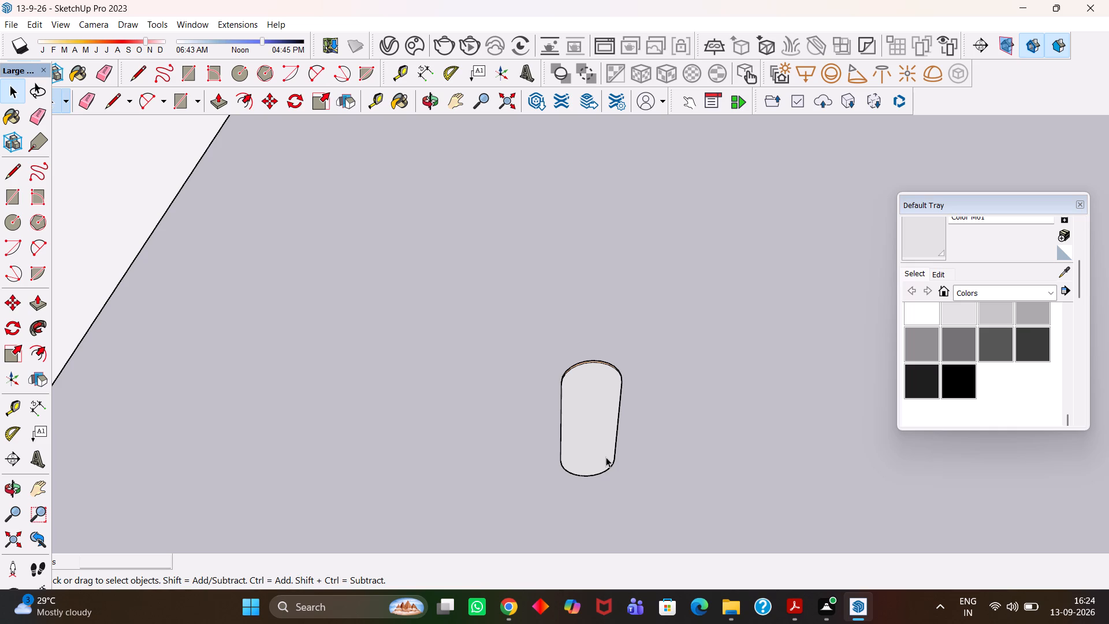
key(m)
scroll(600, 479, up, 4)
click(594, 470)
middle_drag(578, 462, 635, 476)
scroll(615, 471, up, 2)
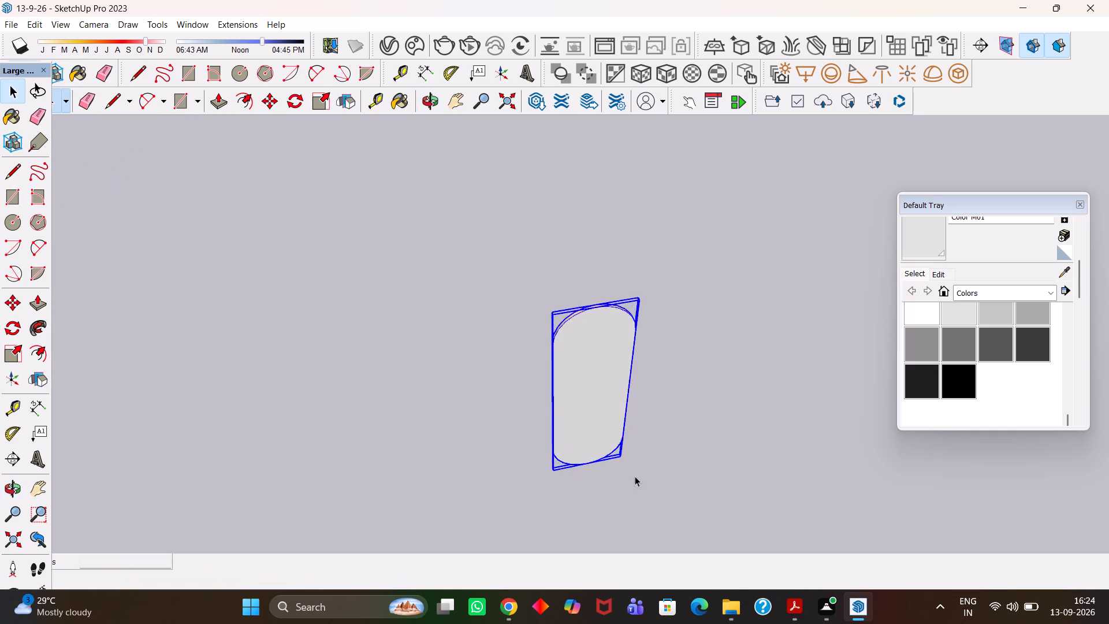
scroll(558, 465, up, 4)
key(m)
click(549, 477)
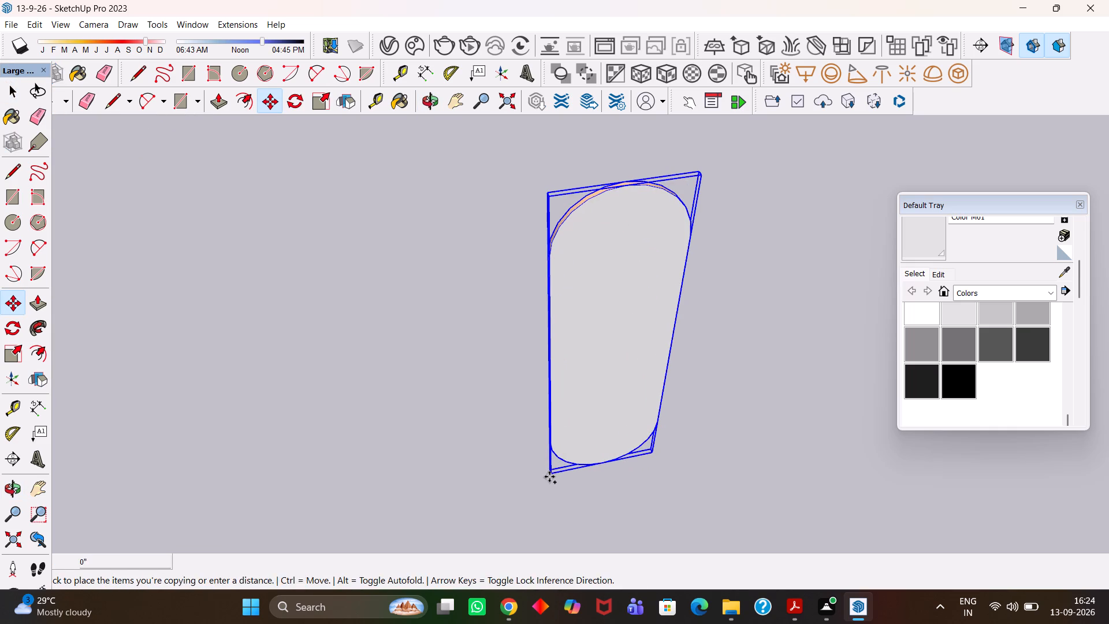
key(h)
scroll(459, 417, down, 8)
middle_drag(455, 374, 398, 382)
scroll(398, 382, down, 2)
drag(377, 325, 553, 445)
drag(441, 333, 546, 372)
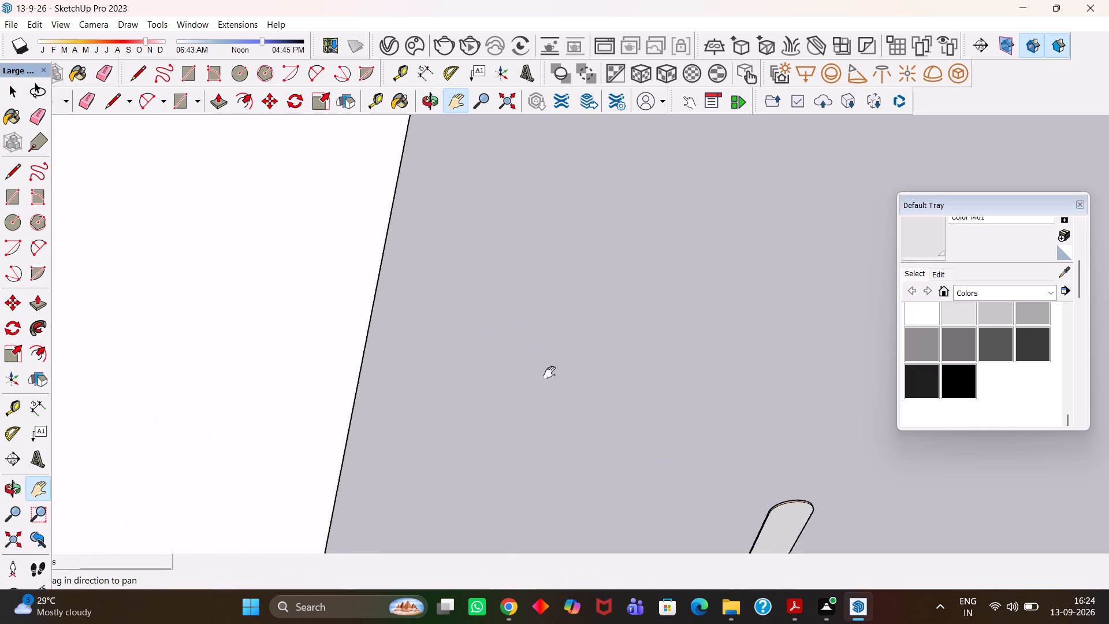
scroll(559, 365, down, 10)
drag(356, 255, 616, 295)
scroll(382, 315, up, 10)
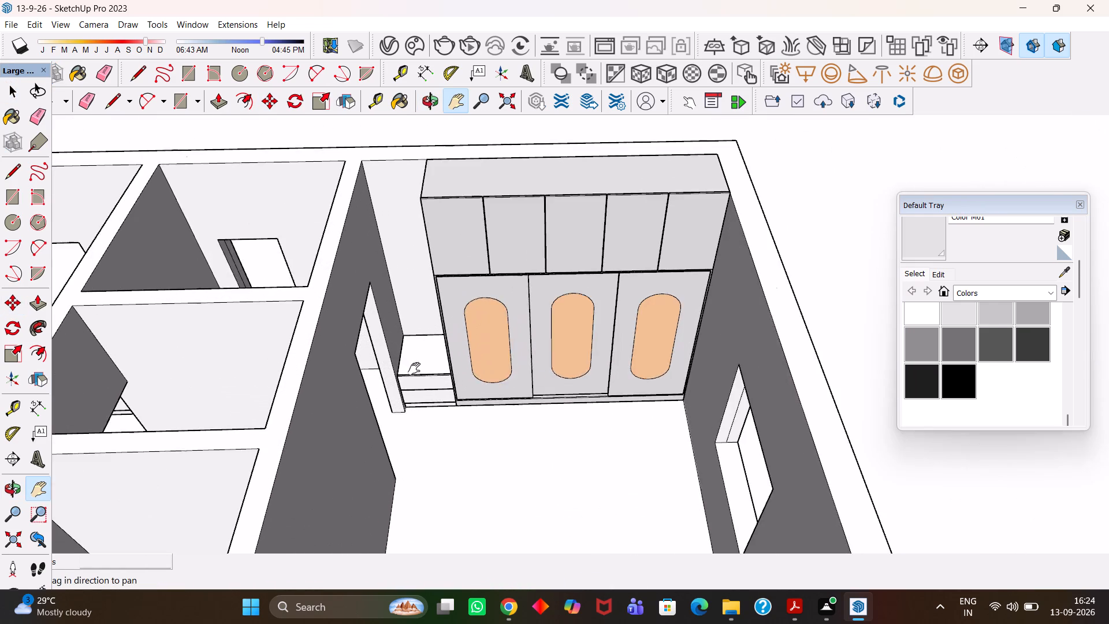
scroll(414, 369, up, 5)
middle_drag(434, 363, 453, 369)
key(Escape)
scroll(389, 332, up, 3)
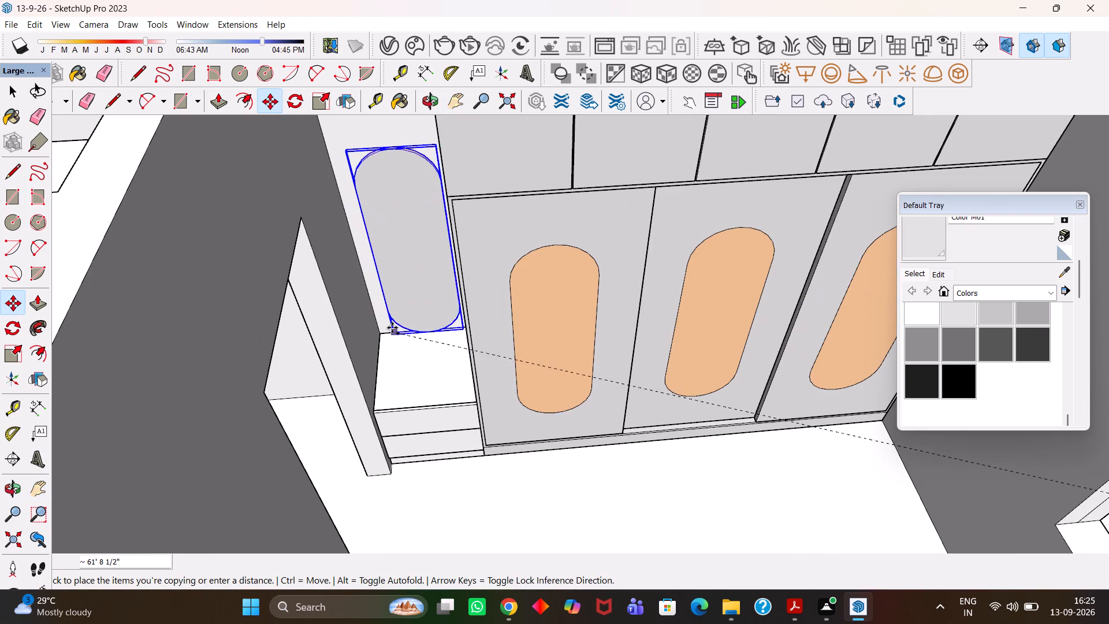
click(390, 328)
Examine how the copied rounded panel sits against the niche's back wall above the side unit.
scroll(390, 328, up, 11)
key(h)
middle_drag(447, 339, 475, 346)
scroll(475, 346, down, 7)
key(h)
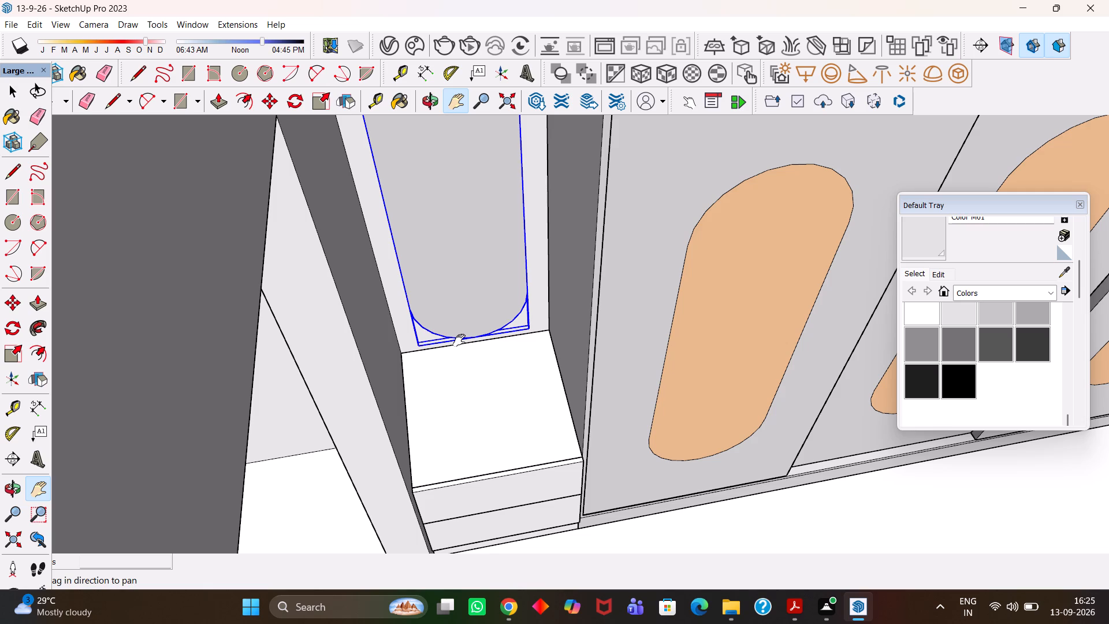
key(h)
scroll(462, 341, up, 2)
key(h)
scroll(425, 343, down, 3)
scroll(426, 354, up, 1)
scroll(426, 354, down, 8)
key(h)
scroll(466, 371, up, 3)
middle_drag(471, 377, 426, 312)
scroll(426, 312, up, 1)
key(h)
scroll(435, 317, down, 4)
drag(459, 264, 512, 462)
scroll(486, 358, up, 3)
middle_drag(497, 395, 511, 247)
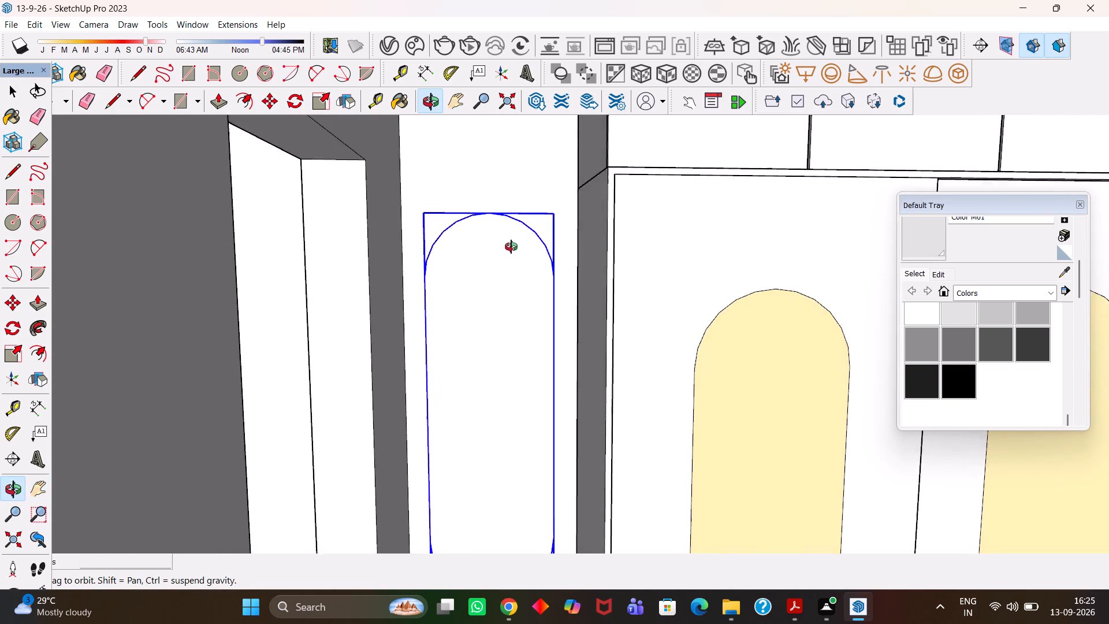
middle_drag(511, 247, 497, 278)
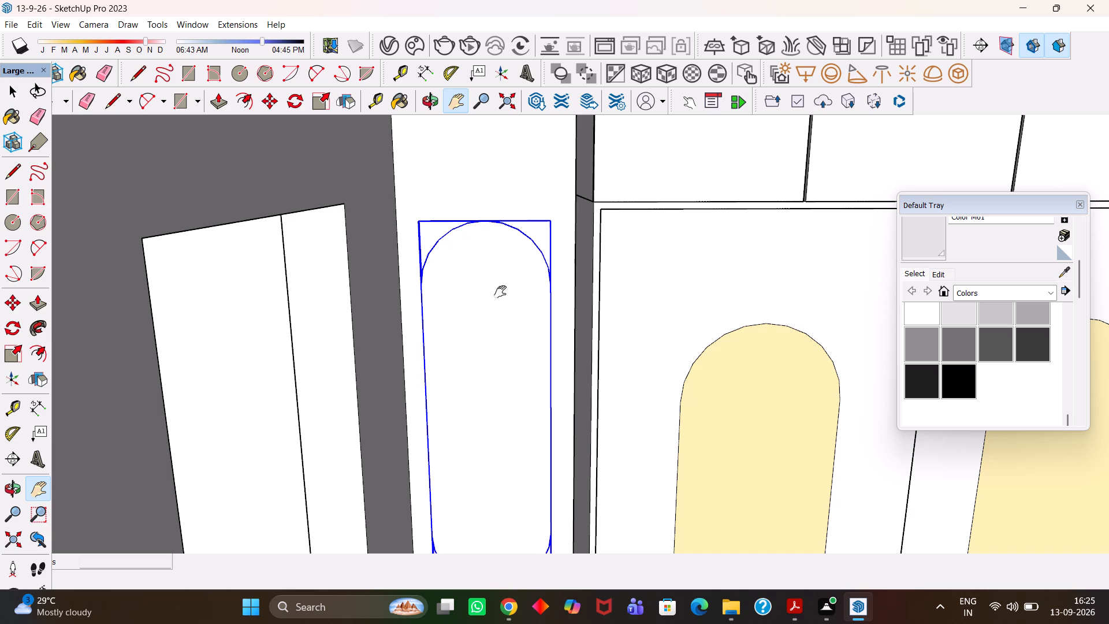
scroll(498, 306, up, 4)
scroll(495, 306, down, 4)
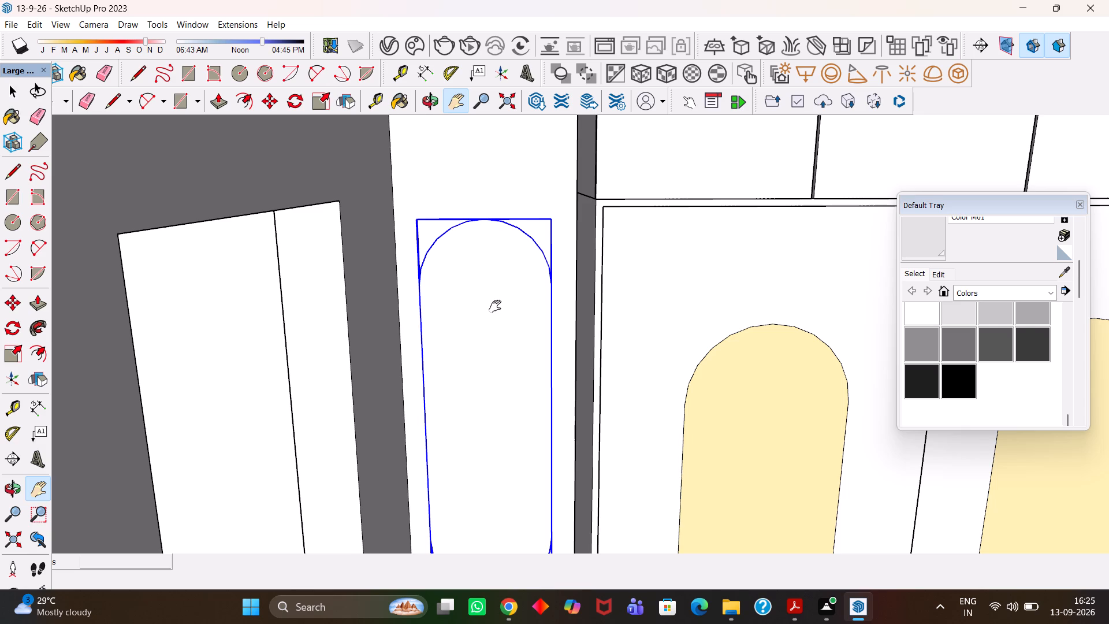
scroll(495, 306, up, 1)
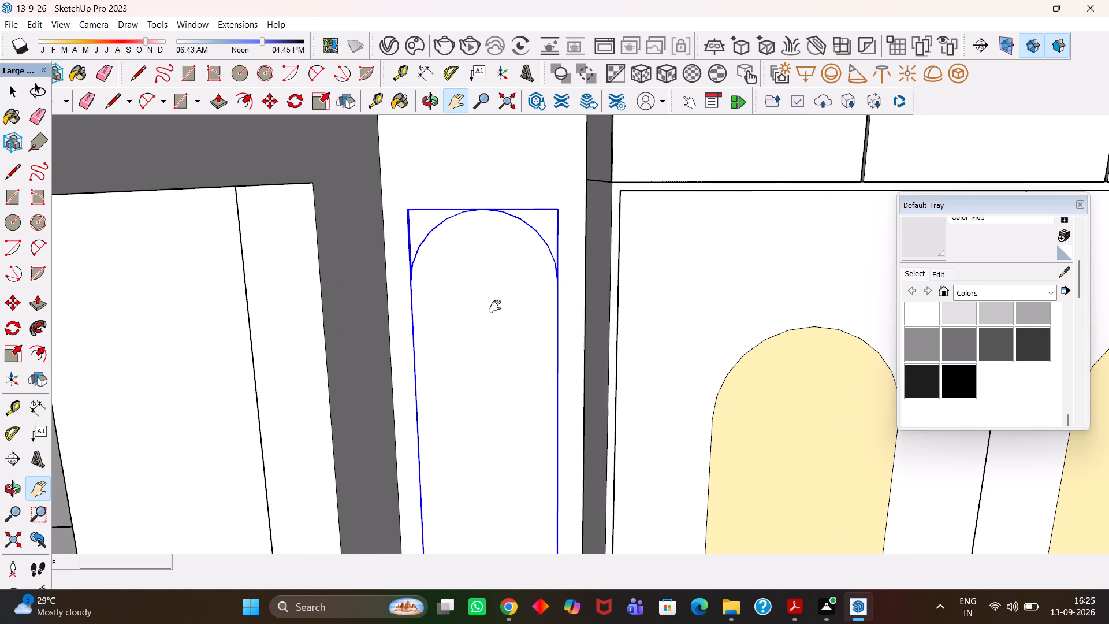
key(h)
drag(496, 313, 548, 292)
middle_drag(542, 294, 538, 294)
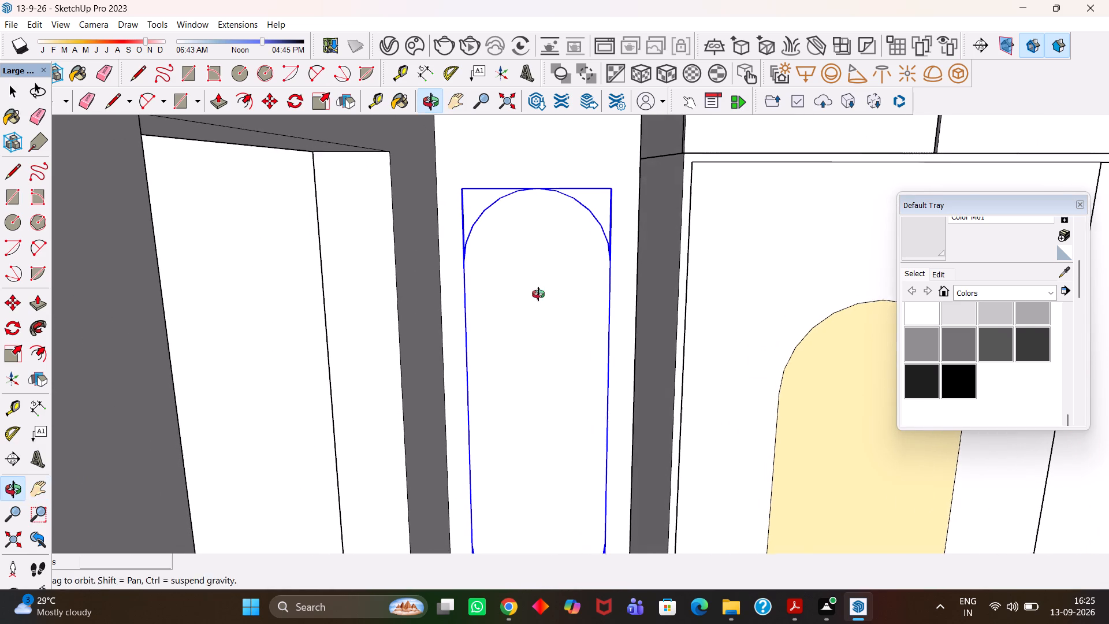
middle_drag(538, 294, 535, 294)
scroll(535, 294, up, 2)
middle_click(535, 294)
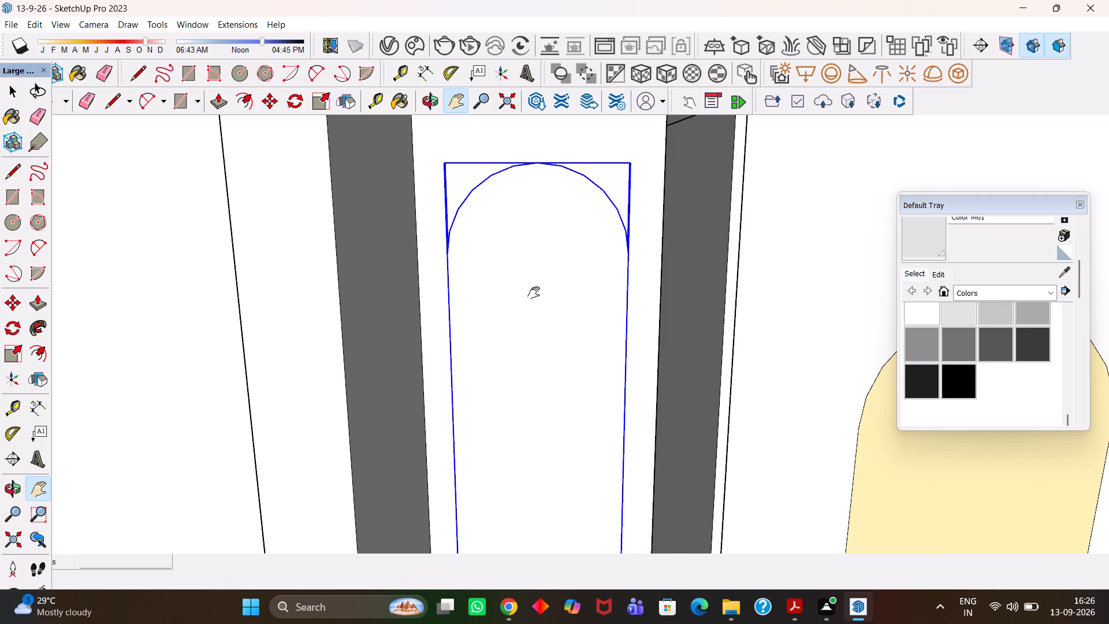
scroll(534, 293, up, 1)
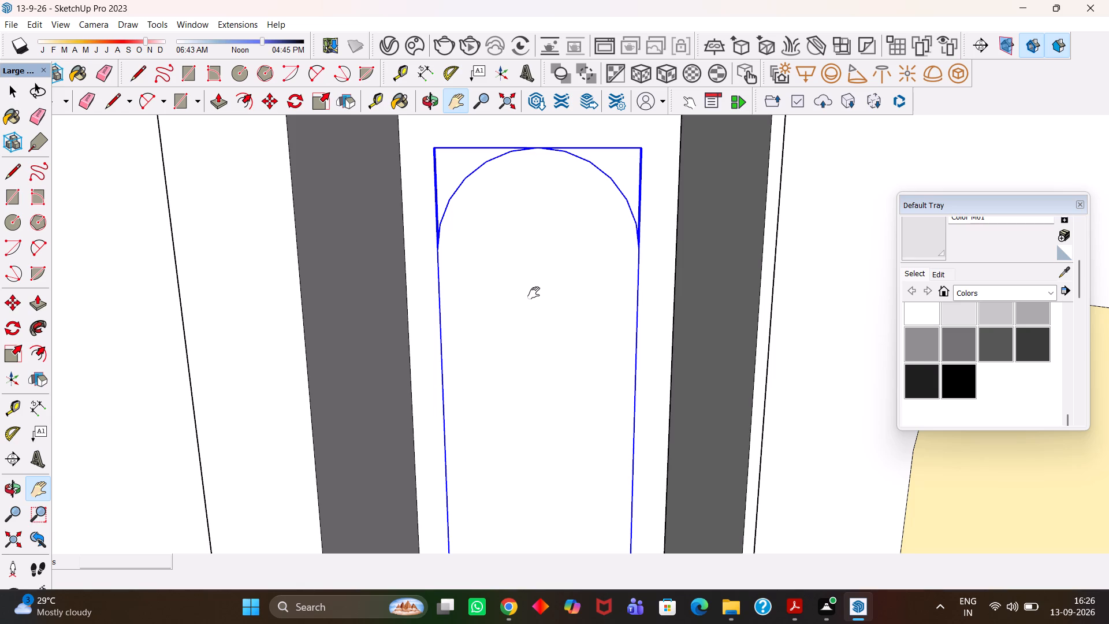
scroll(534, 293, down, 3)
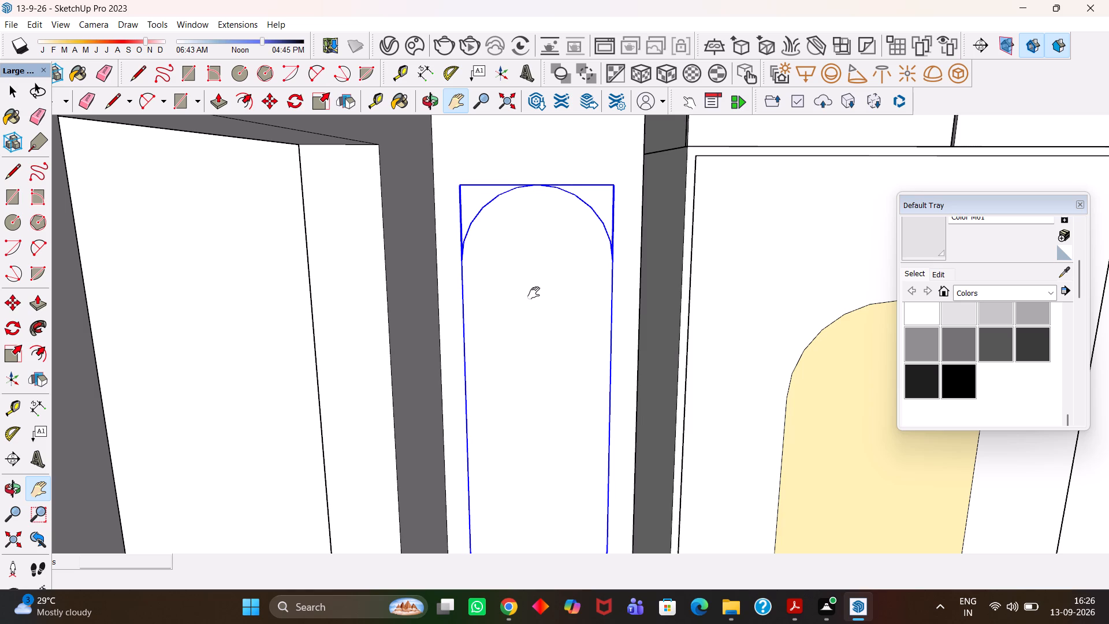
scroll(534, 293, down, 4)
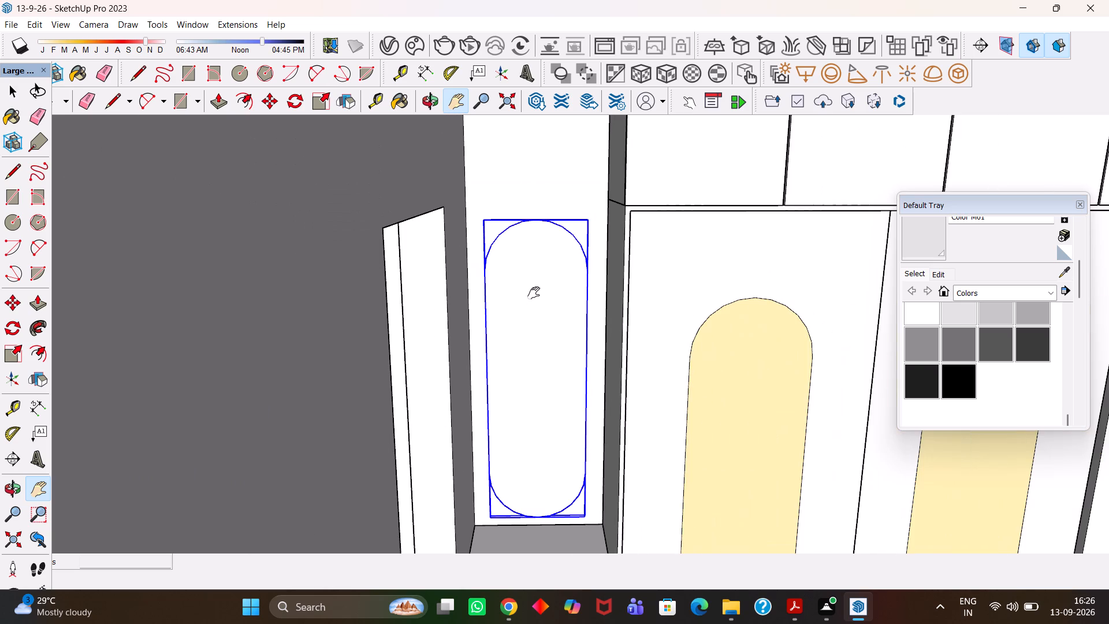
scroll(534, 293, down, 2)
scroll(534, 293, up, 1)
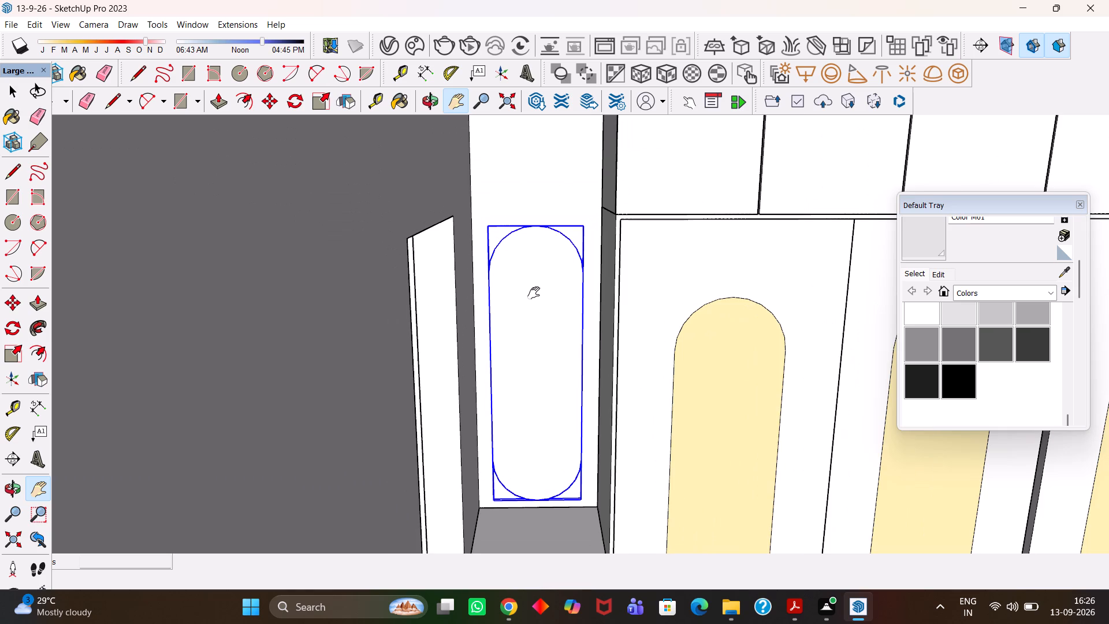
scroll(534, 293, up, 3)
middle_drag(534, 293, 541, 330)
scroll(541, 330, up, 2)
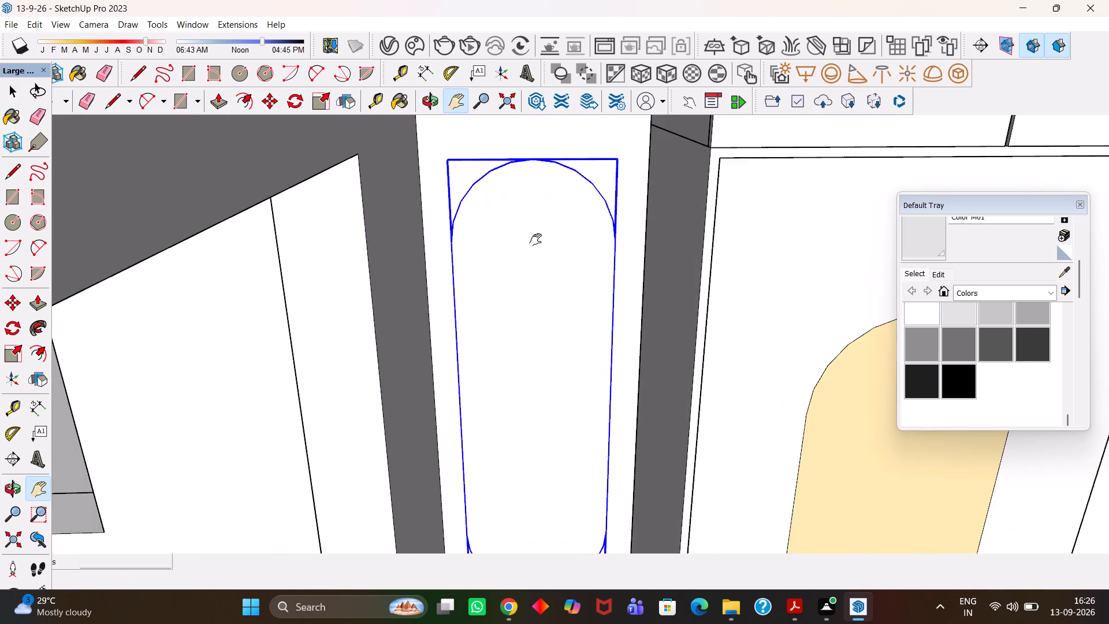
drag(535, 240, 531, 342)
scroll(561, 261, up, 3)
middle_drag(559, 257, 579, 404)
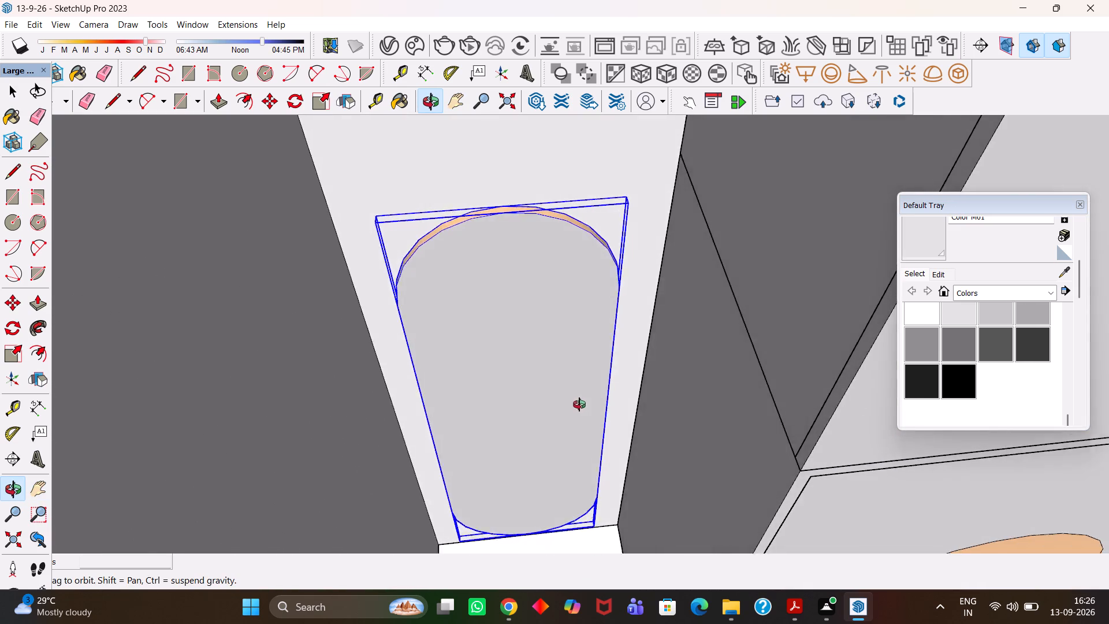
Examine the rounded panel's upper and lower ends and how they sit within the niche above the side unit.
middle_drag(579, 404, 586, 310)
scroll(587, 311, up, 4)
middle_drag(519, 299, 590, 263)
scroll(657, 224, up, 1)
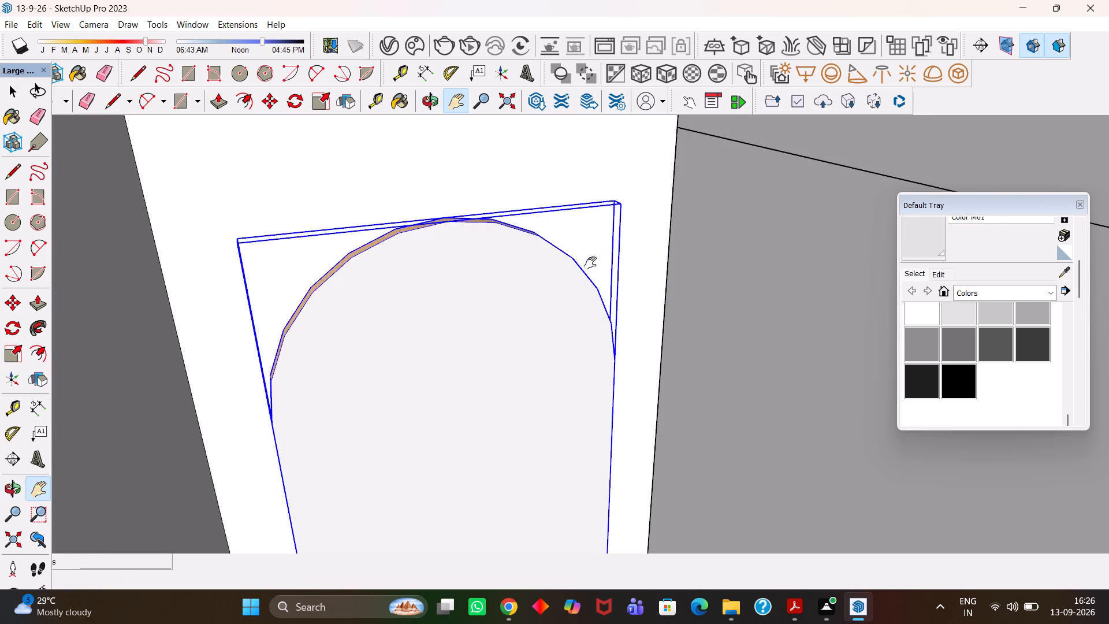
drag(572, 232, 583, 324)
middle_drag(561, 351, 515, 362)
drag(487, 396, 532, 207)
drag(532, 397, 562, 218)
drag(564, 425, 548, 210)
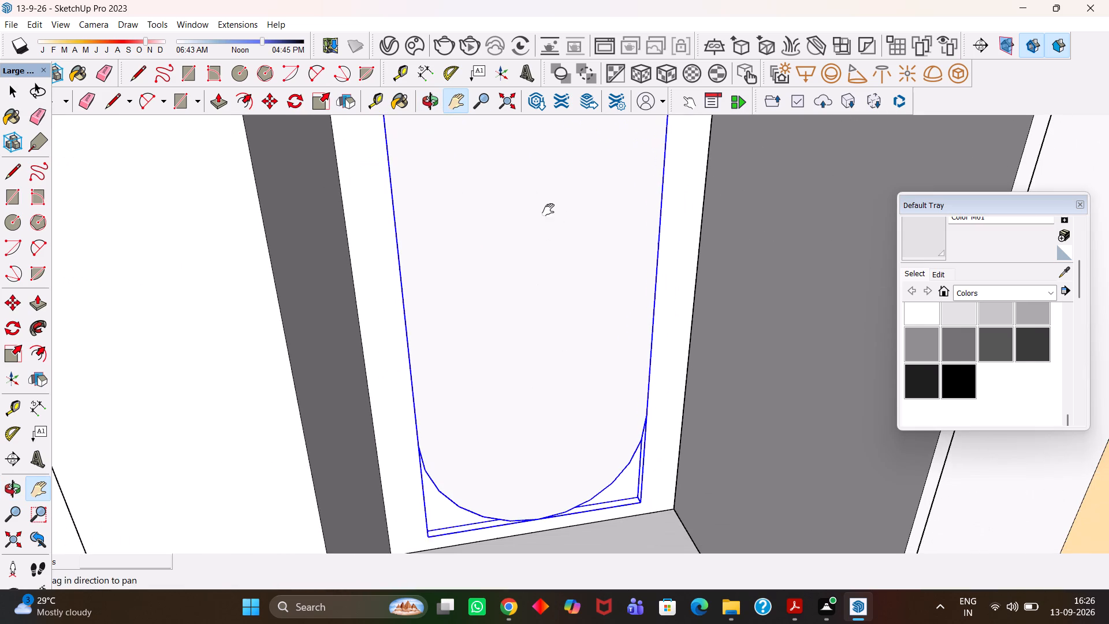
drag(548, 210, 548, 210)
middle_drag(587, 367, 533, 365)
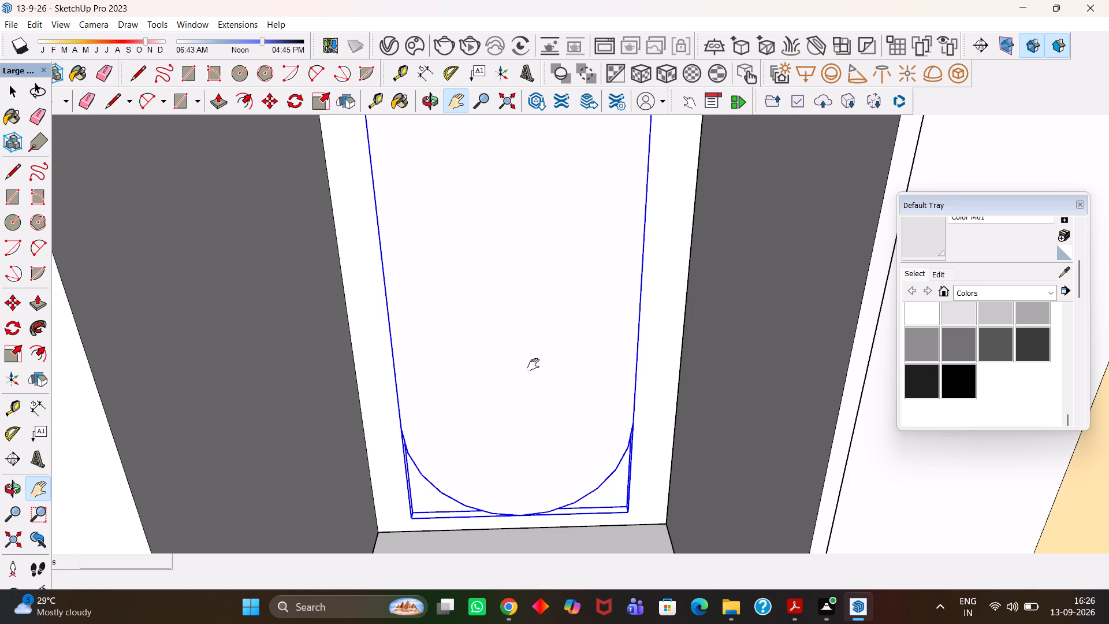
text(hh)
drag(546, 401, 566, 326)
scroll(563, 324, down, 3)
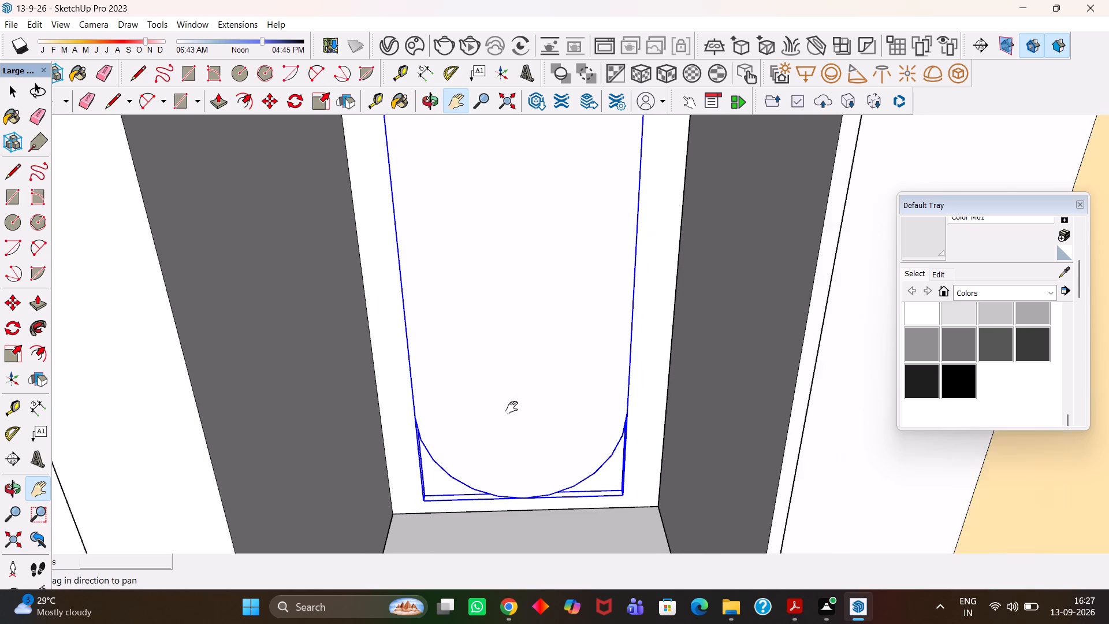
scroll(512, 407, up, 4)
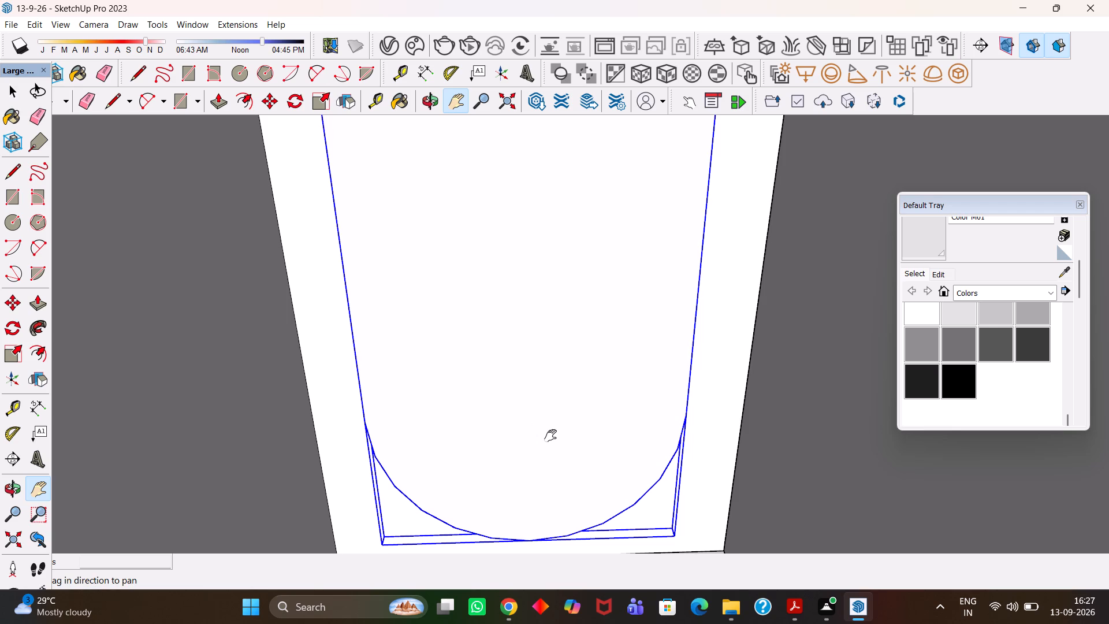
scroll(550, 436, down, 8)
scroll(541, 424, up, 3)
scroll(541, 424, down, 2)
scroll(547, 449, up, 3)
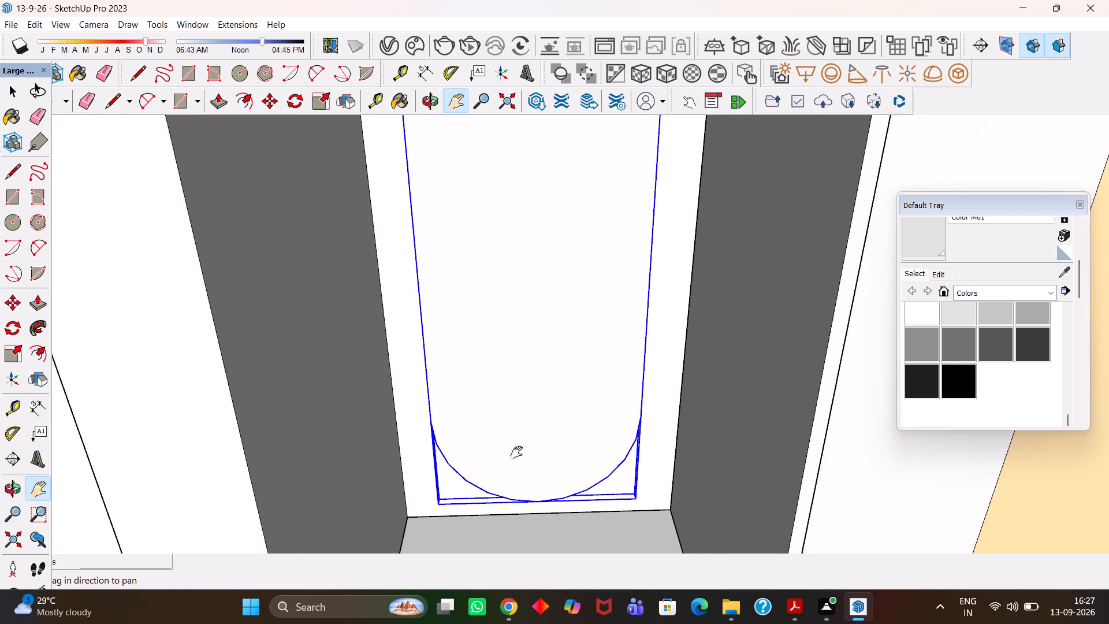
scroll(516, 452, up, 2)
middle_drag(439, 461, 476, 412)
scroll(440, 461, up, 1)
drag(515, 459, 553, 321)
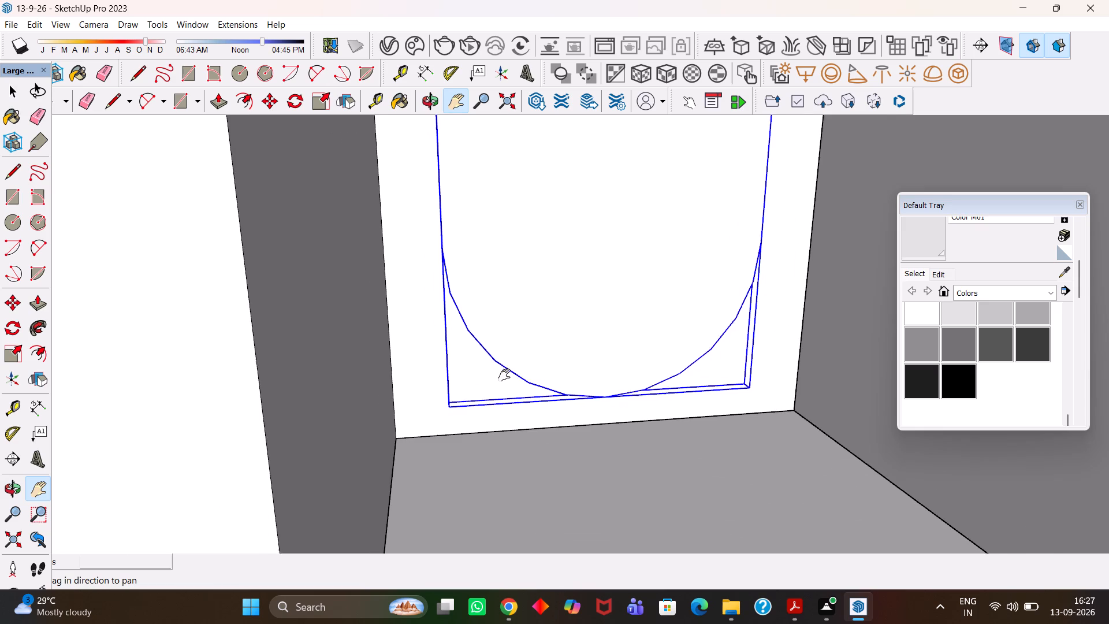
scroll(504, 375, up, 2)
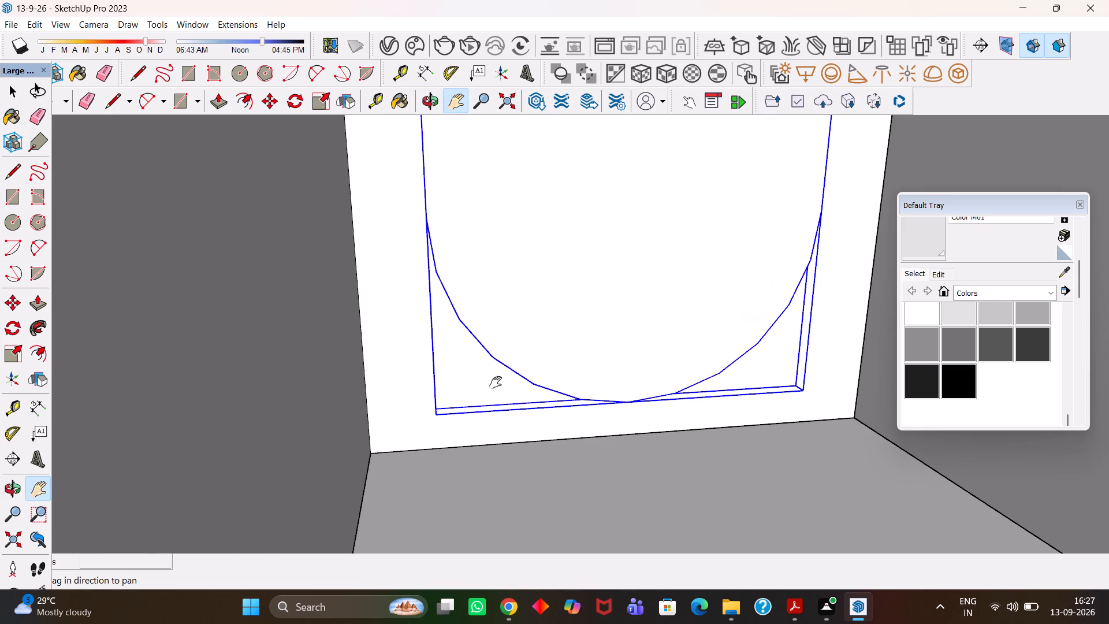
scroll(496, 382, down, 7)
middle_drag(559, 350, 478, 359)
scroll(478, 363, down, 5)
drag(550, 277, 563, 457)
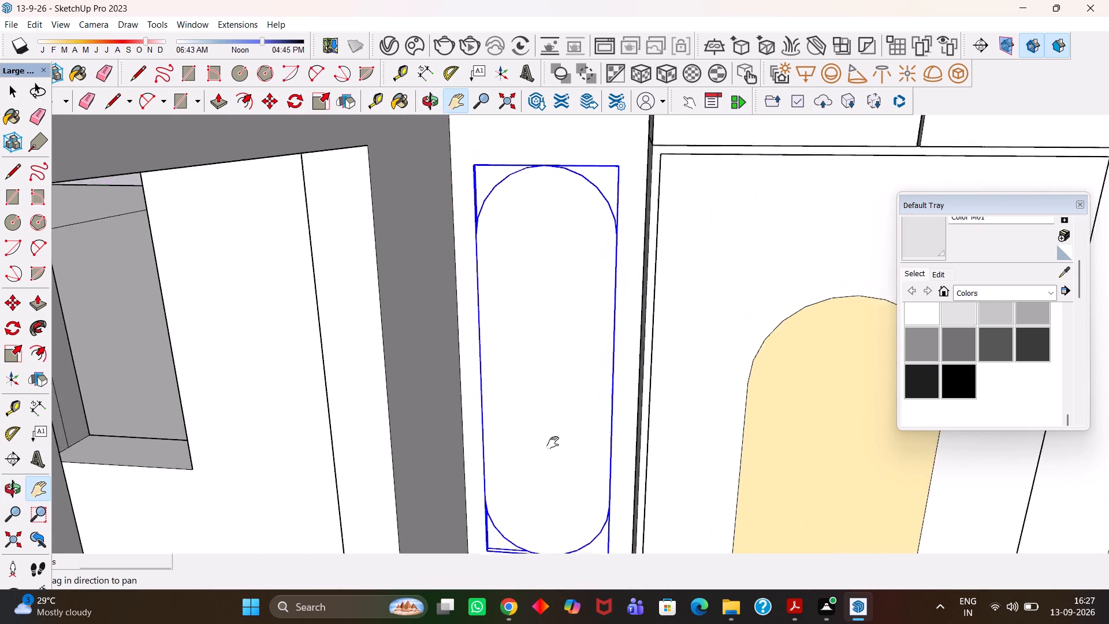
scroll(552, 443, down, 4)
middle_drag(542, 342, 572, 437)
scroll(583, 439, up, 8)
middle_drag(483, 331, 554, 385)
scroll(554, 386, down, 2)
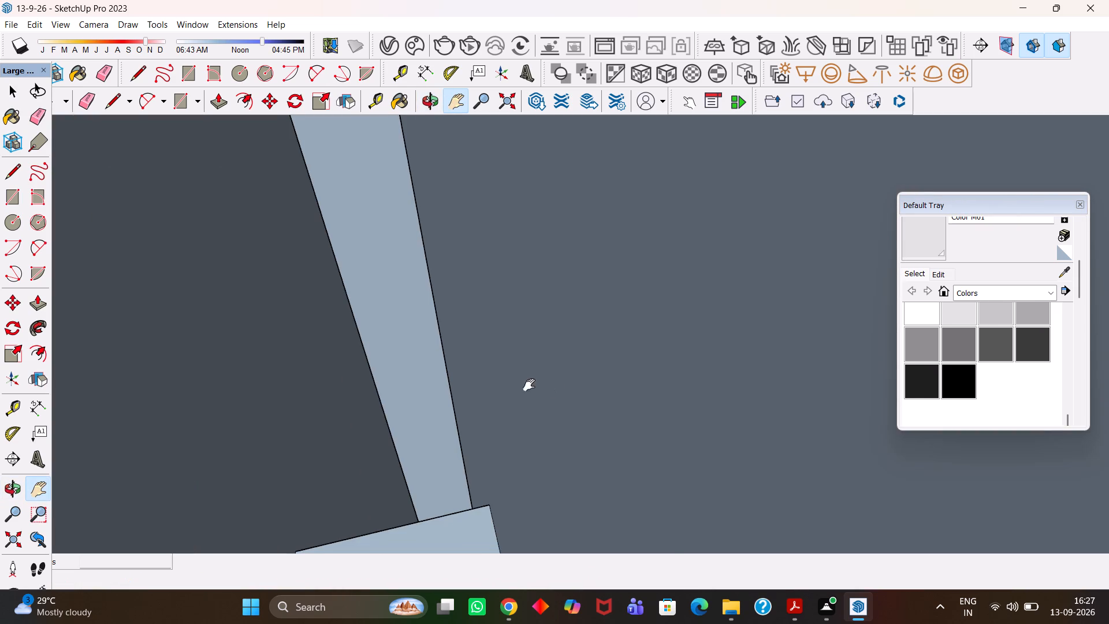
drag(521, 376, 378, 408)
drag(467, 384, 416, 426)
Paint the rounded panel's curved side edge inside its group with light grey Color M01 and close the group.
middle_drag(485, 408, 460, 424)
key(h)
drag(501, 298, 511, 381)
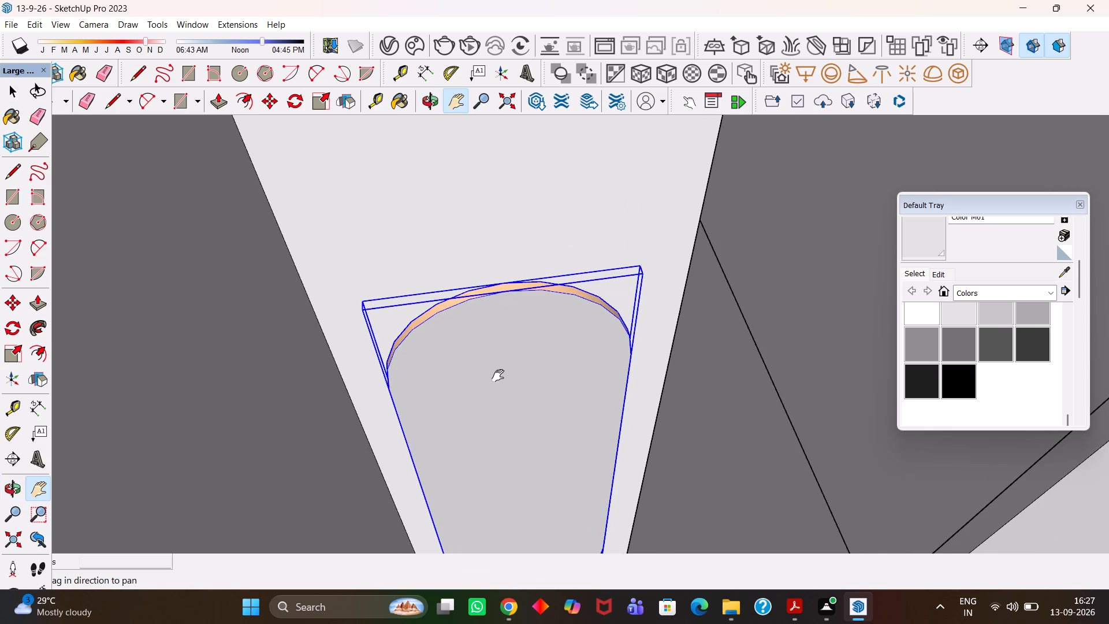
scroll(493, 372, up, 6)
scroll(467, 260, up, 2)
key(b)
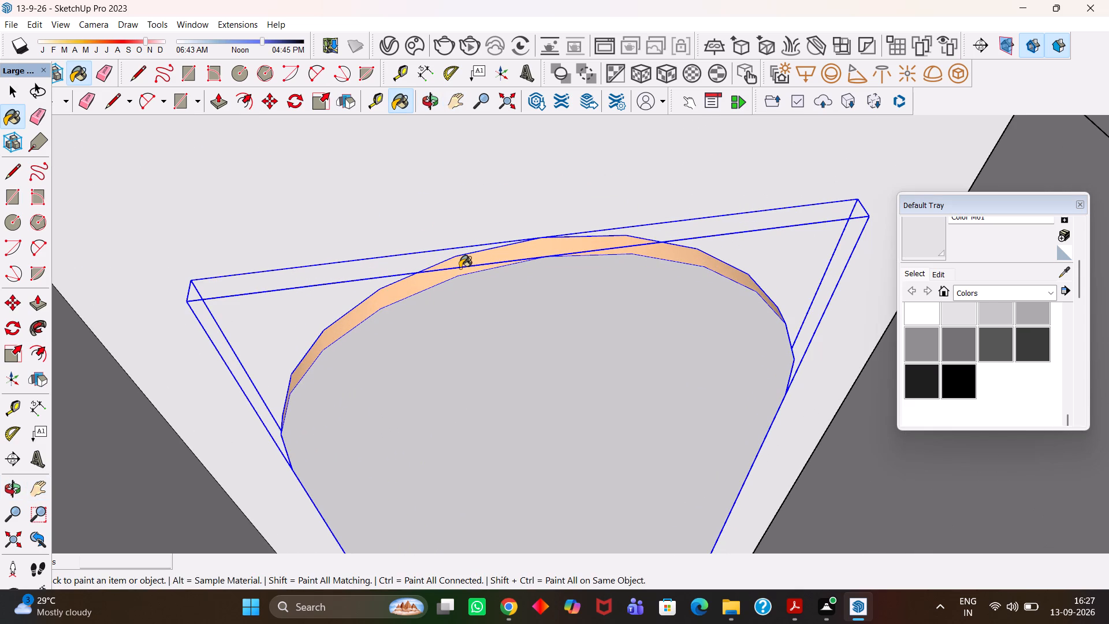
click(460, 268)
scroll(467, 266, up, 4)
key(space)
triple_click(474, 261)
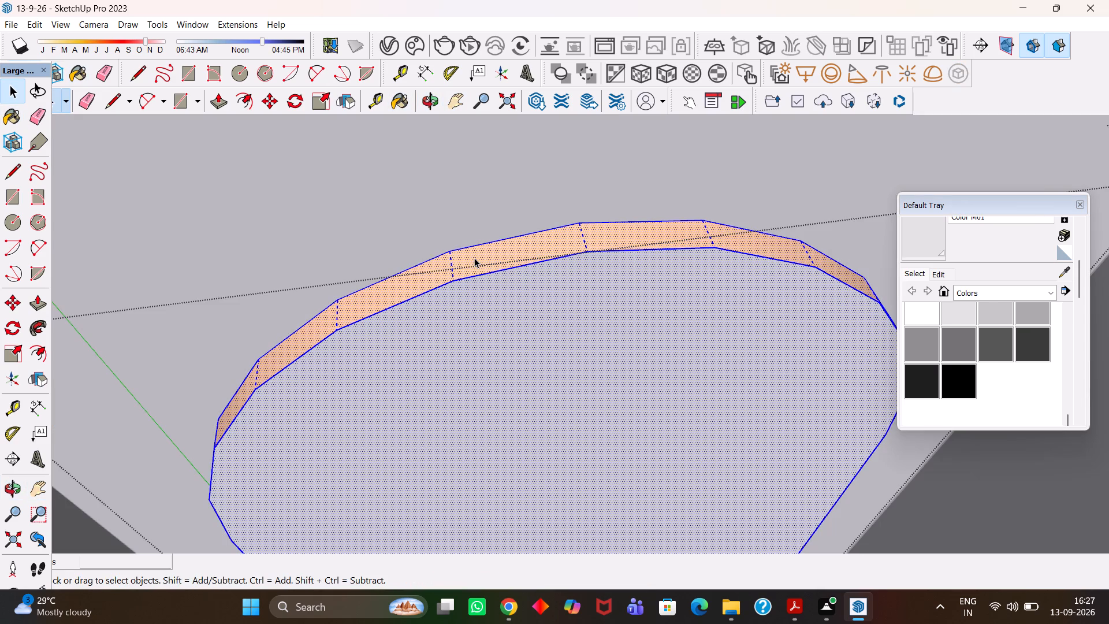
click(474, 258)
click(474, 258)
key(b)
click(474, 258)
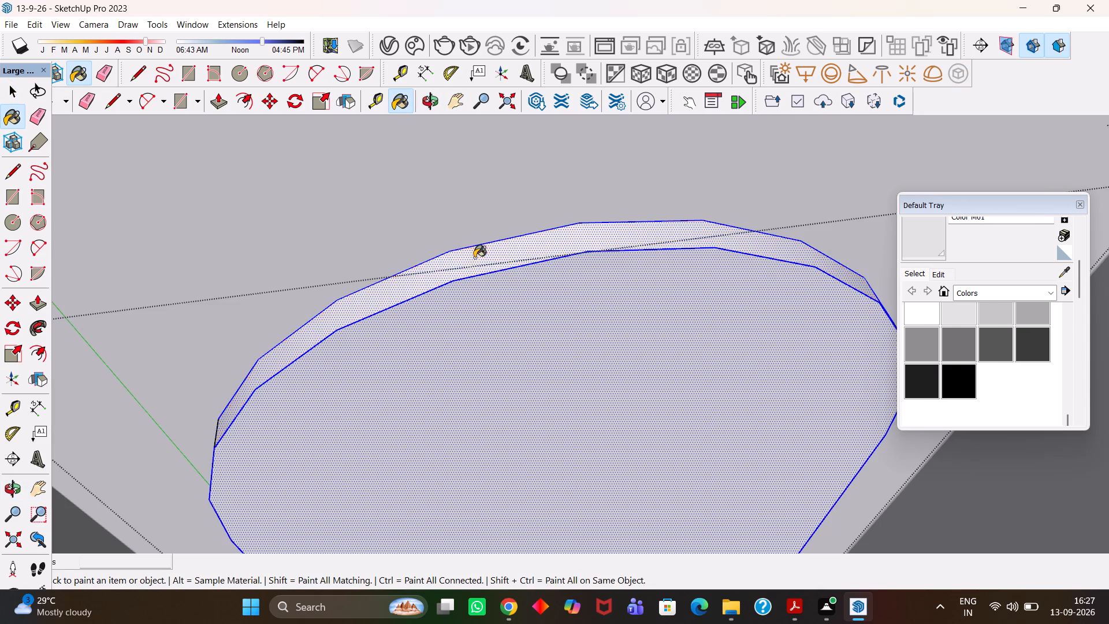
scroll(557, 287, down, 2)
key(space)
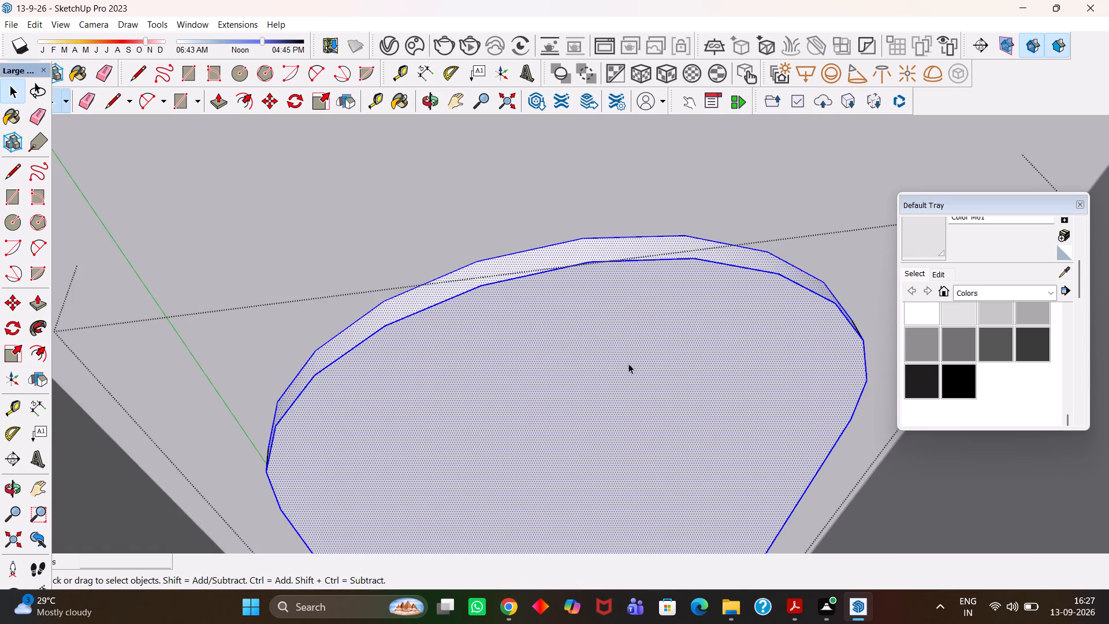
click(628, 363)
key(h)
scroll(596, 352, down, 20)
scroll(596, 352, down, 6)
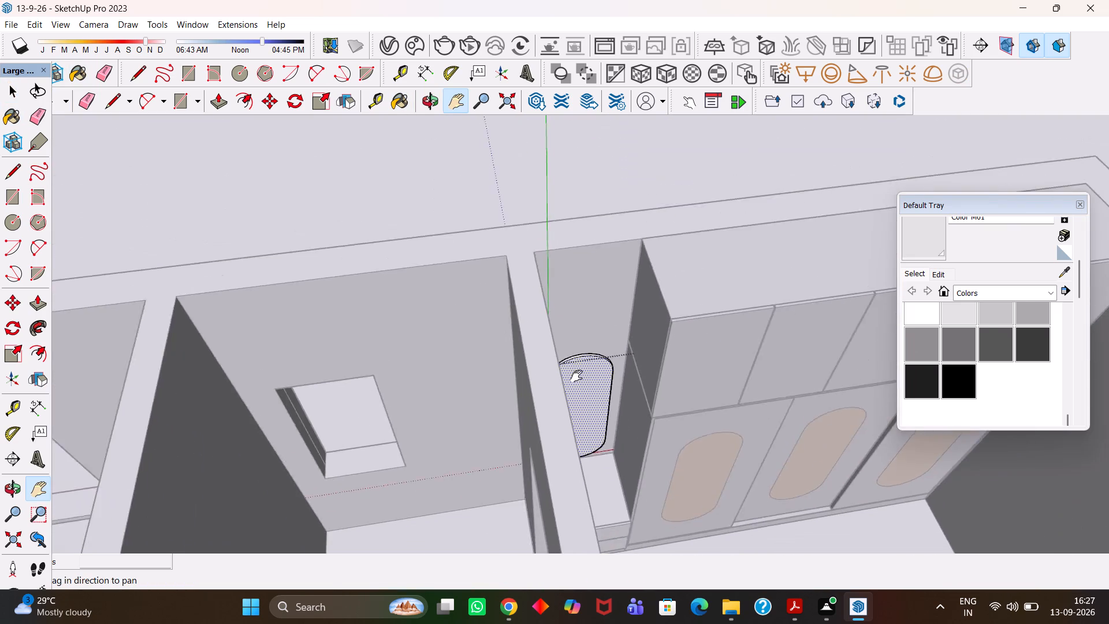
scroll(576, 376, down, 4)
middle_drag(596, 399, 536, 374)
scroll(536, 374, down, 1)
key(space)
click(639, 203)
Review the niche panel together with the side unit, wardrobe doors and loft from the front and from above.
scroll(538, 408, up, 9)
middle_drag(605, 431, 559, 376)
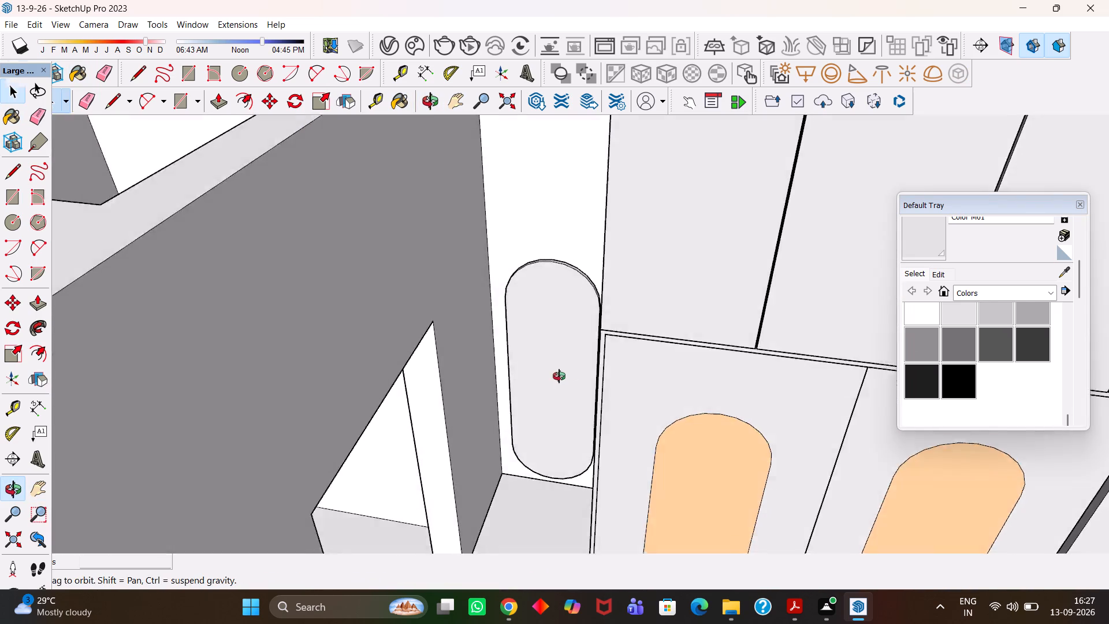
middle_drag(559, 376, 591, 380)
scroll(590, 380, up, 3)
key(h)
drag(567, 455, 567, 277)
drag(563, 403, 584, 281)
middle_drag(582, 360, 599, 291)
scroll(592, 363, up, 1)
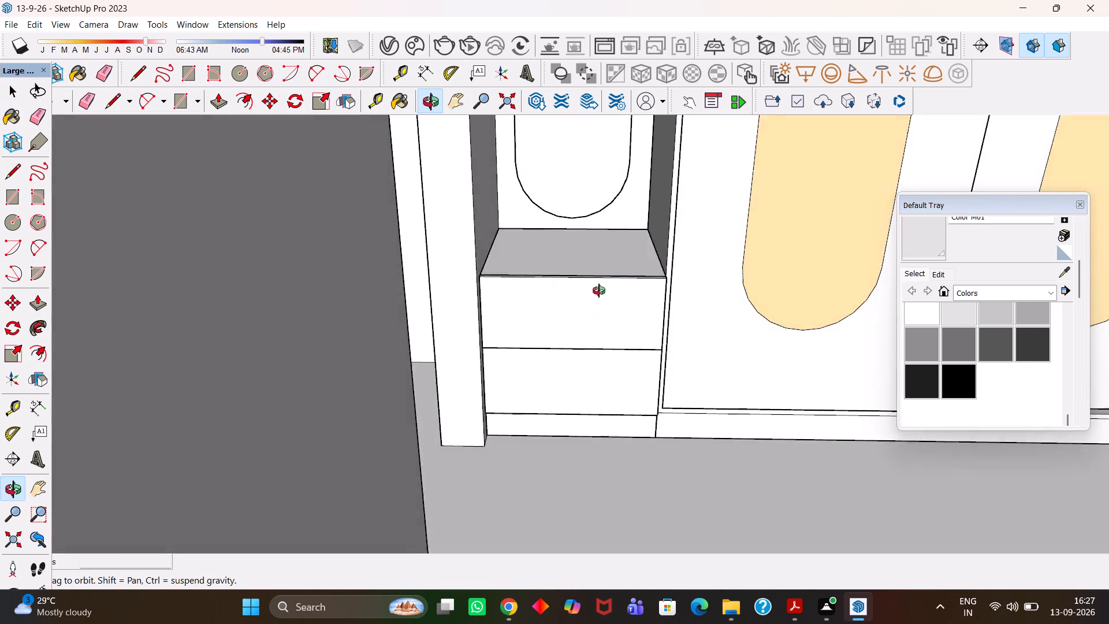
middle_drag(599, 291, 620, 299)
scroll(624, 289, up, 1)
key(h)
scroll(620, 312, down, 2)
drag(621, 325, 477, 391)
scroll(462, 374, down, 3)
middle_drag(457, 361, 462, 369)
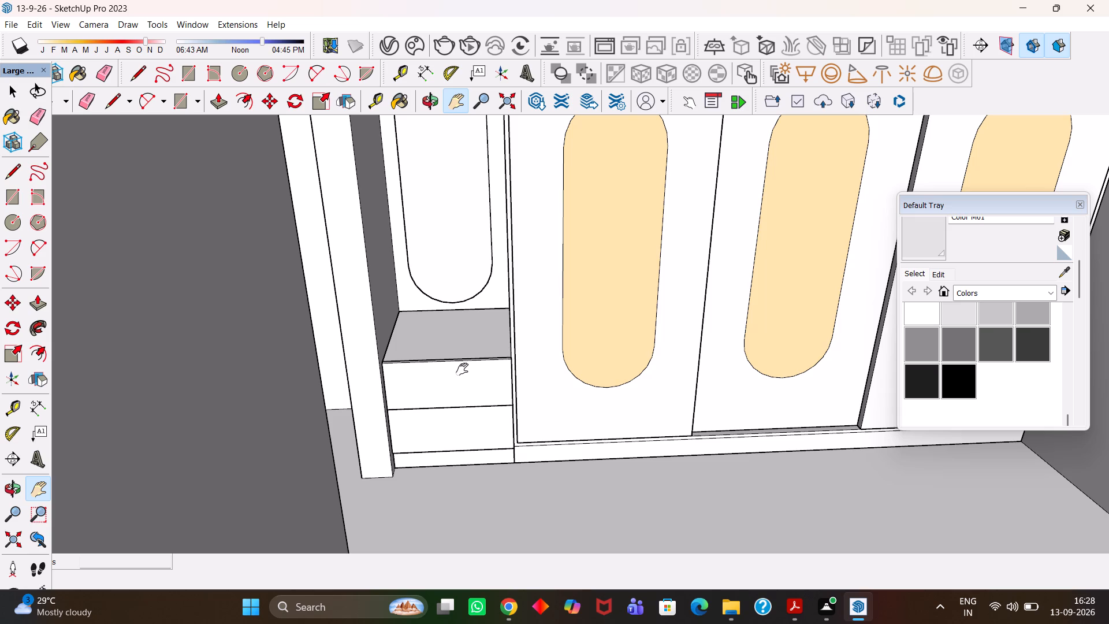
scroll(585, 340, down, 15)
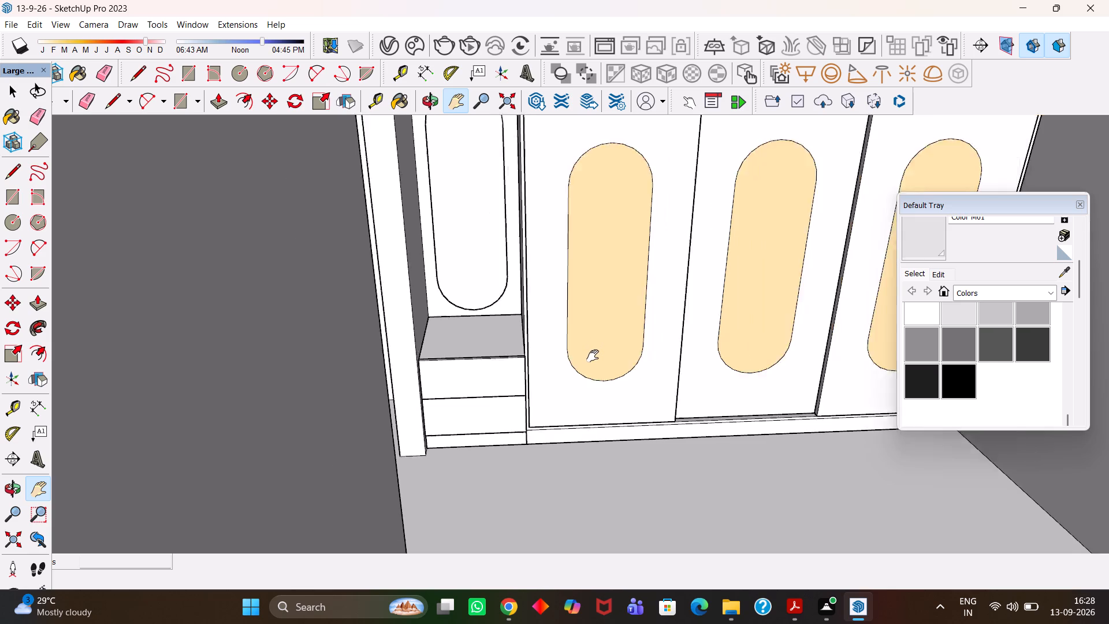
scroll(593, 356, down, 8)
scroll(611, 354, up, 4)
scroll(611, 354, down, 13)
key(h)
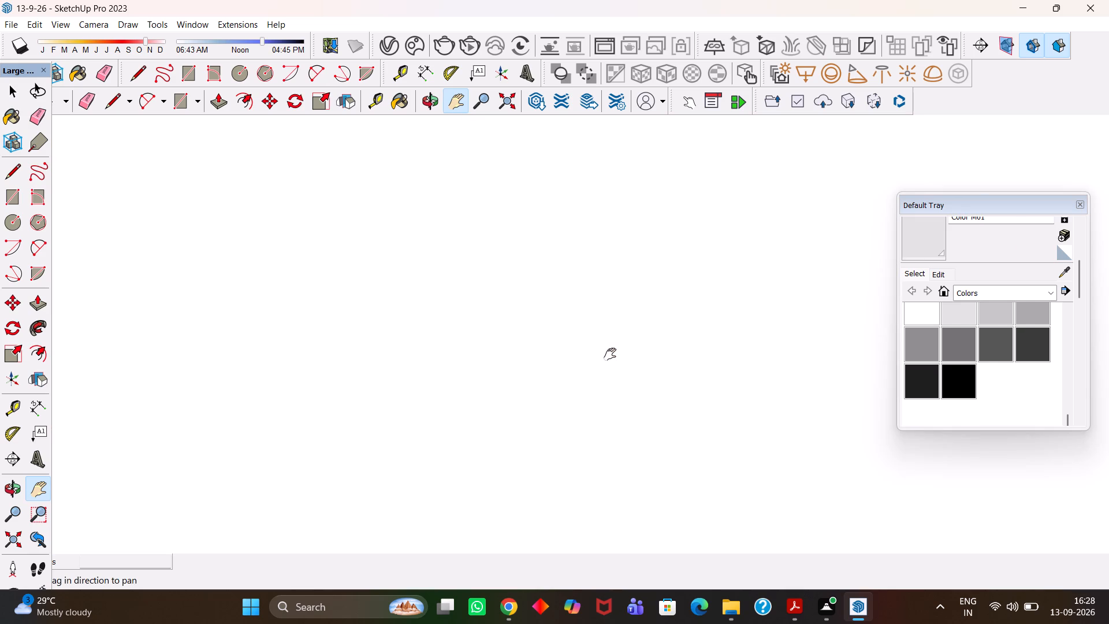
scroll(610, 354, down, 18)
scroll(610, 354, down, 7)
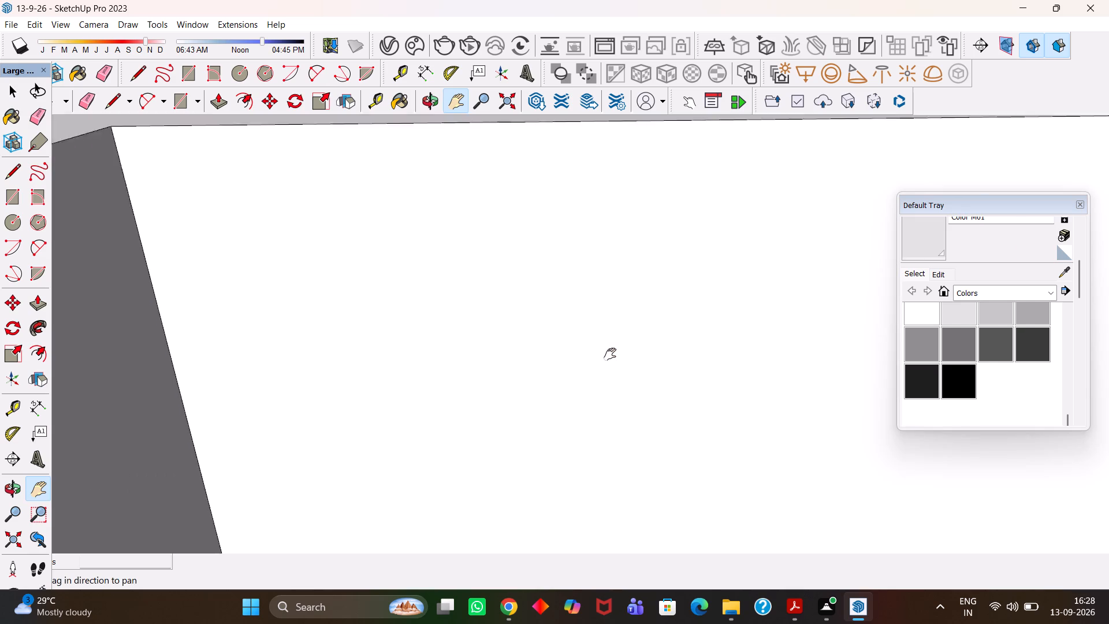
scroll(610, 354, down, 5)
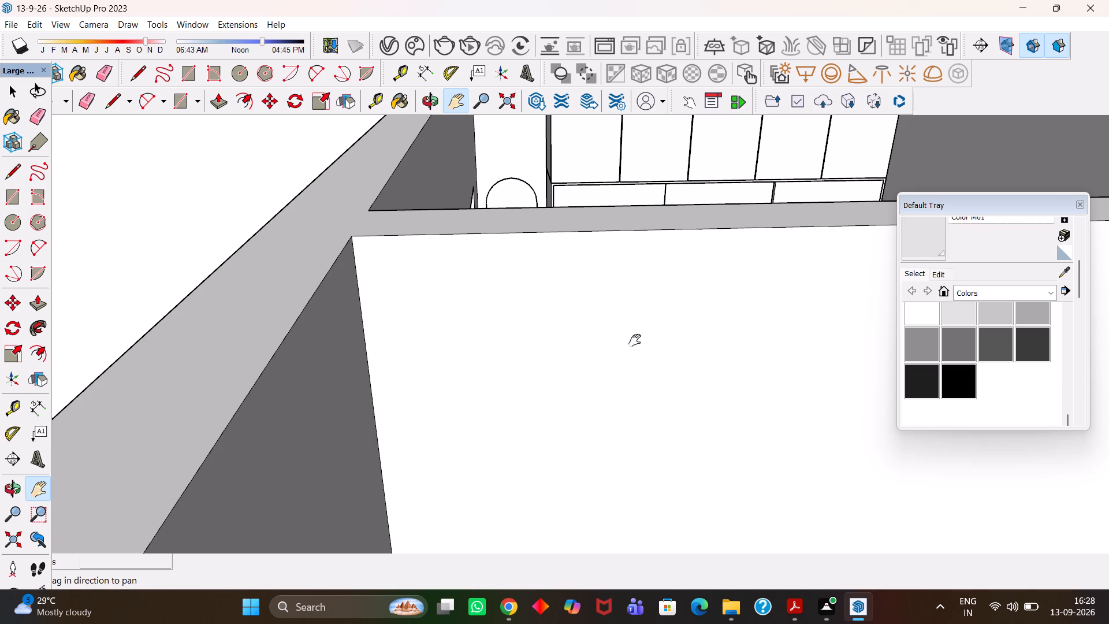
scroll(634, 340, down, 8)
scroll(681, 207, up, 11)
middle_drag(686, 190, 691, 294)
scroll(654, 278, up, 1)
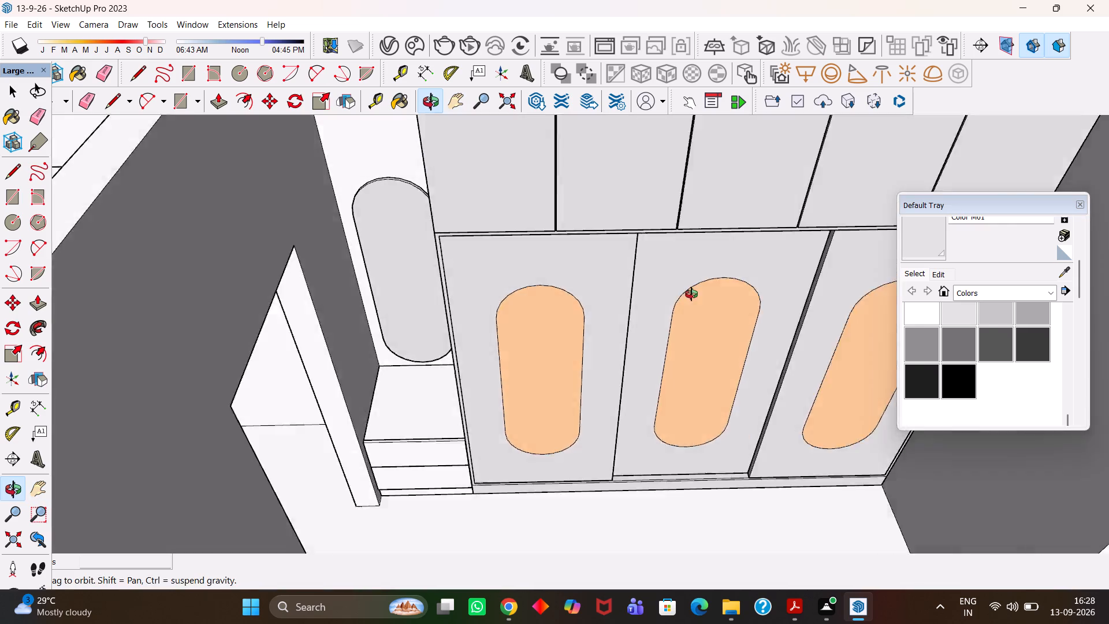
middle_drag(691, 294, 694, 296)
scroll(691, 294, up, 2)
scroll(688, 301, down, 15)
scroll(586, 343, up, 5)
middle_drag(565, 324, 559, 315)
scroll(559, 316, up, 7)
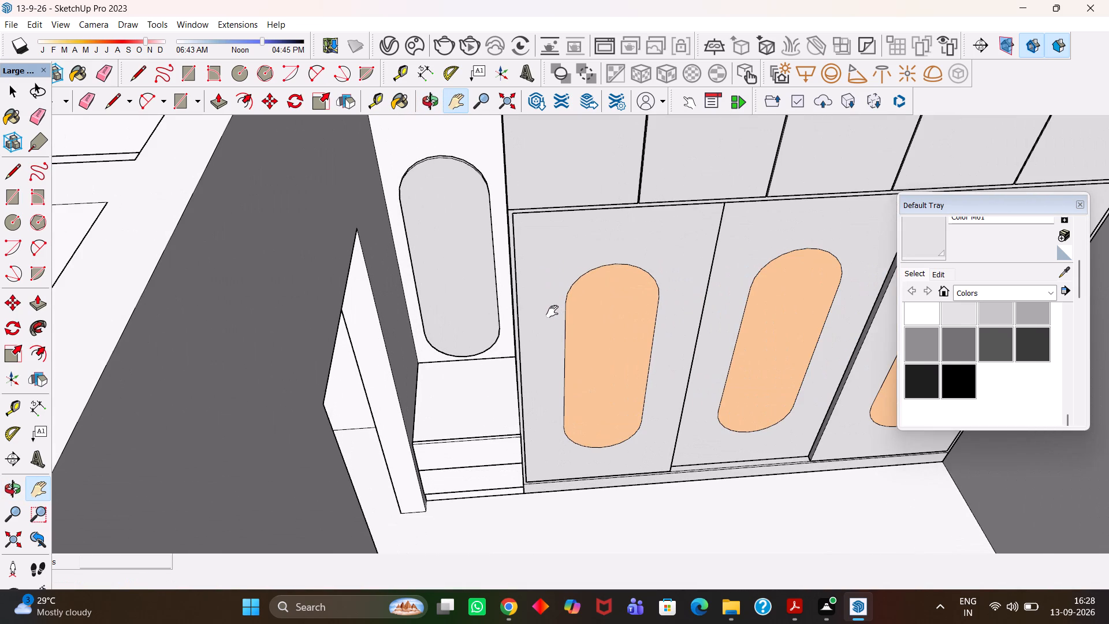
scroll(552, 311, down, 3)
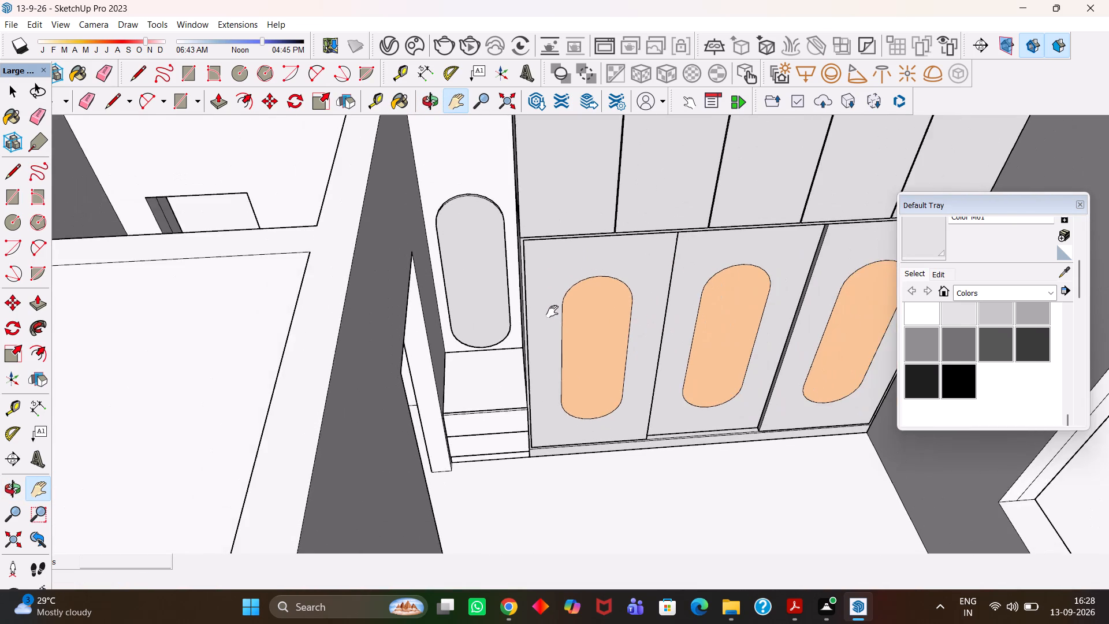
scroll(552, 311, down, 6)
middle_drag(562, 314, 521, 324)
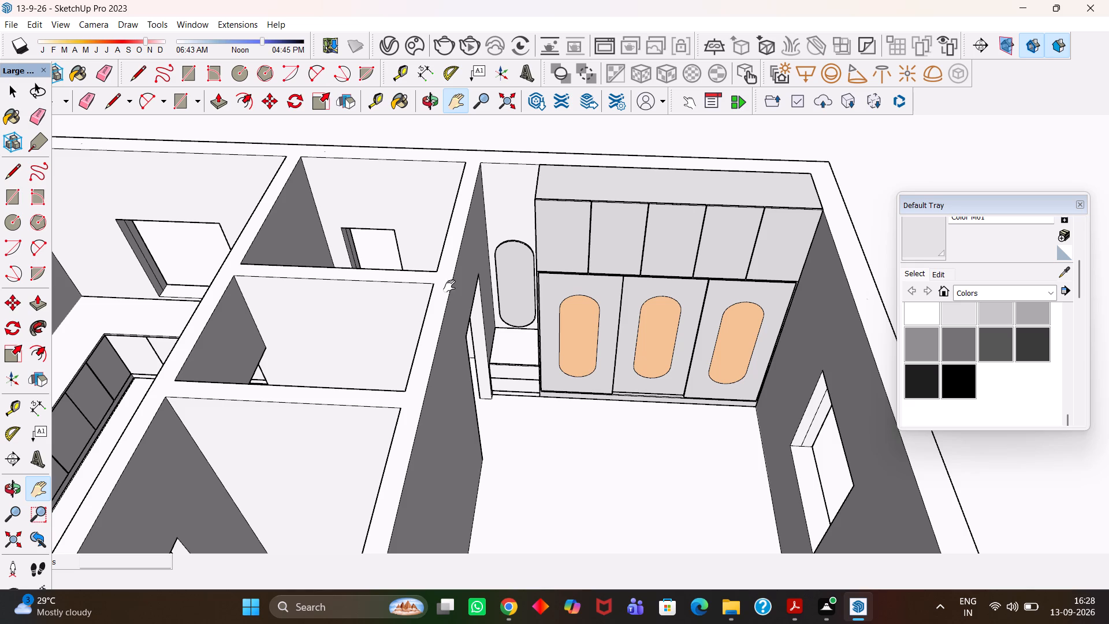
Look over the whole floor plan from above, from the furnished wardrobe room to the hall and neighbouring rooms.
scroll(459, 284, down, 4)
scroll(623, 335, down, 18)
scroll(560, 393, up, 3)
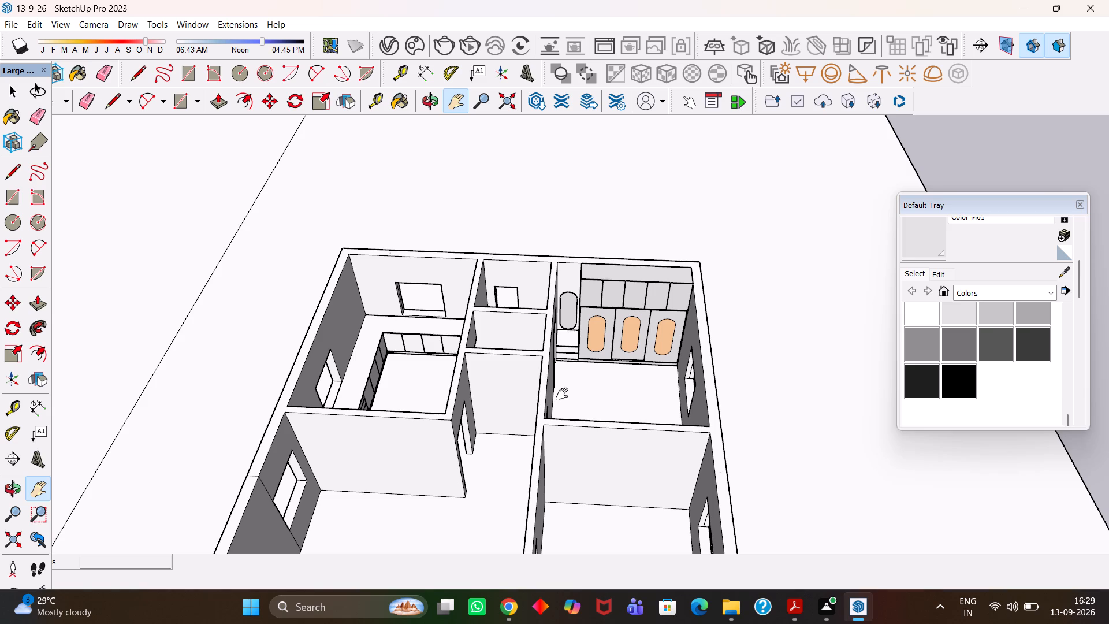
scroll(562, 394, up, 2)
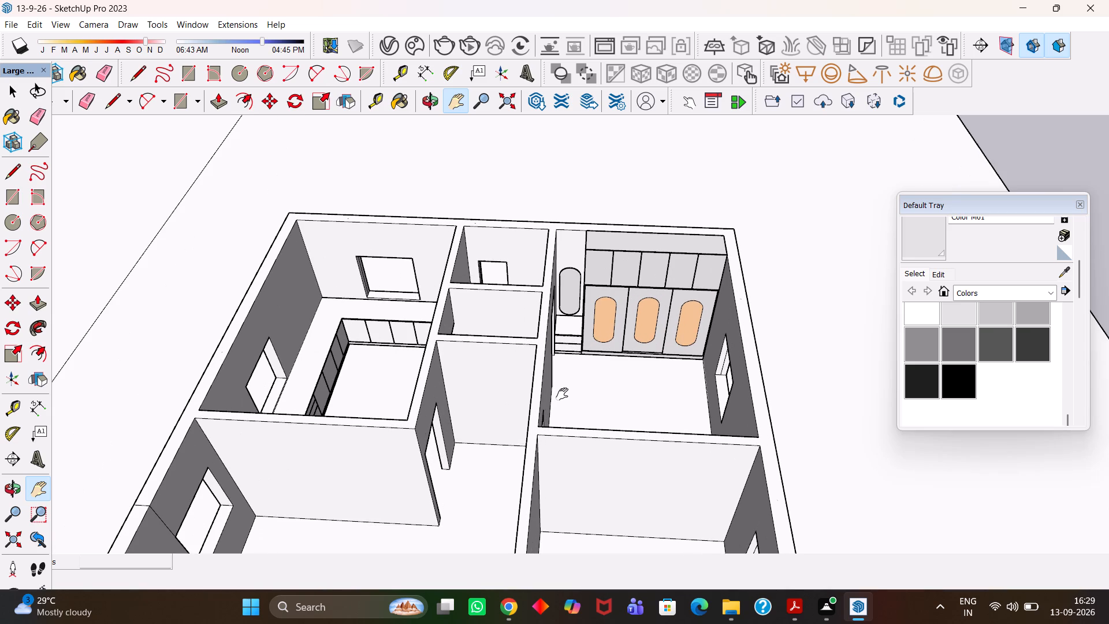
scroll(562, 394, up, 2)
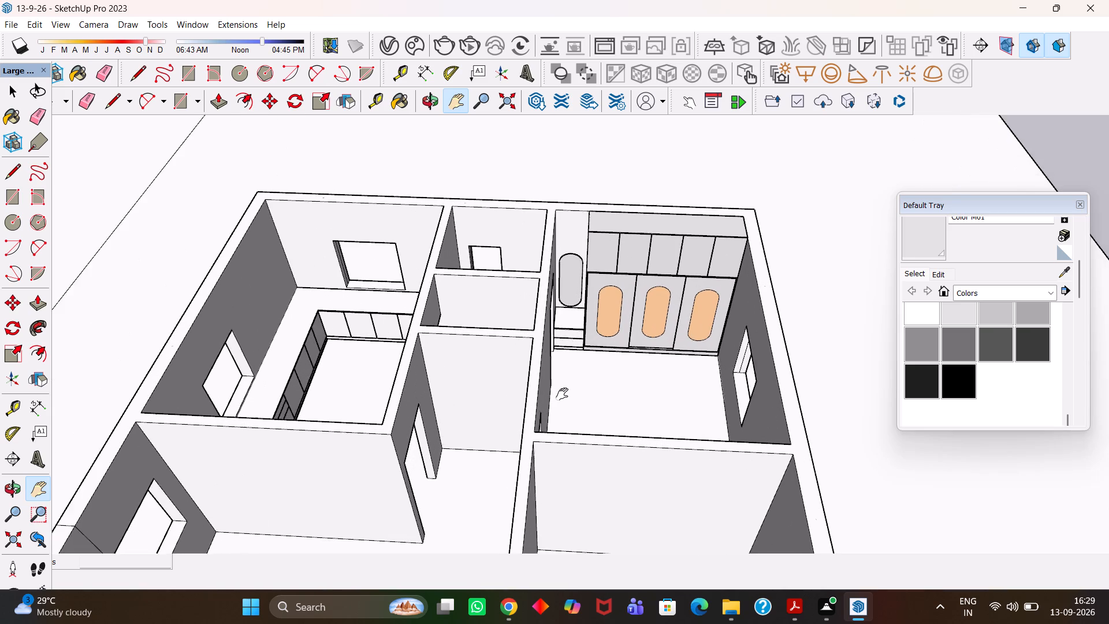
scroll(562, 394, up, 1)
scroll(561, 395, down, 10)
key(h)
scroll(560, 377, up, 10)
scroll(568, 362, down, 7)
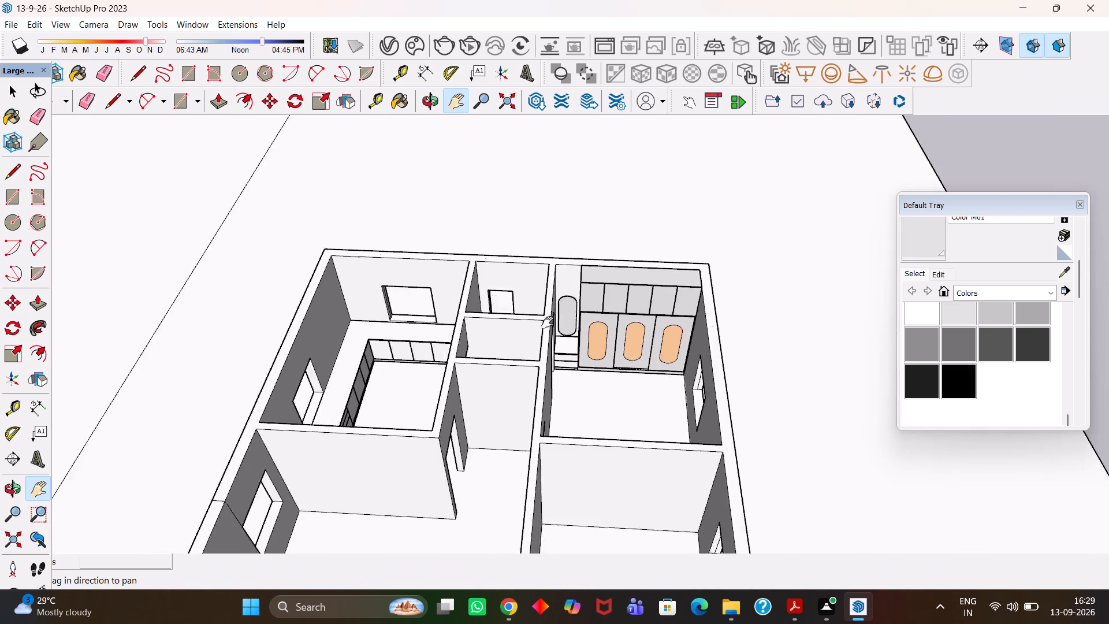
scroll(548, 322, down, 4)
middle_drag(533, 310, 535, 401)
scroll(526, 399, up, 2)
key(b)
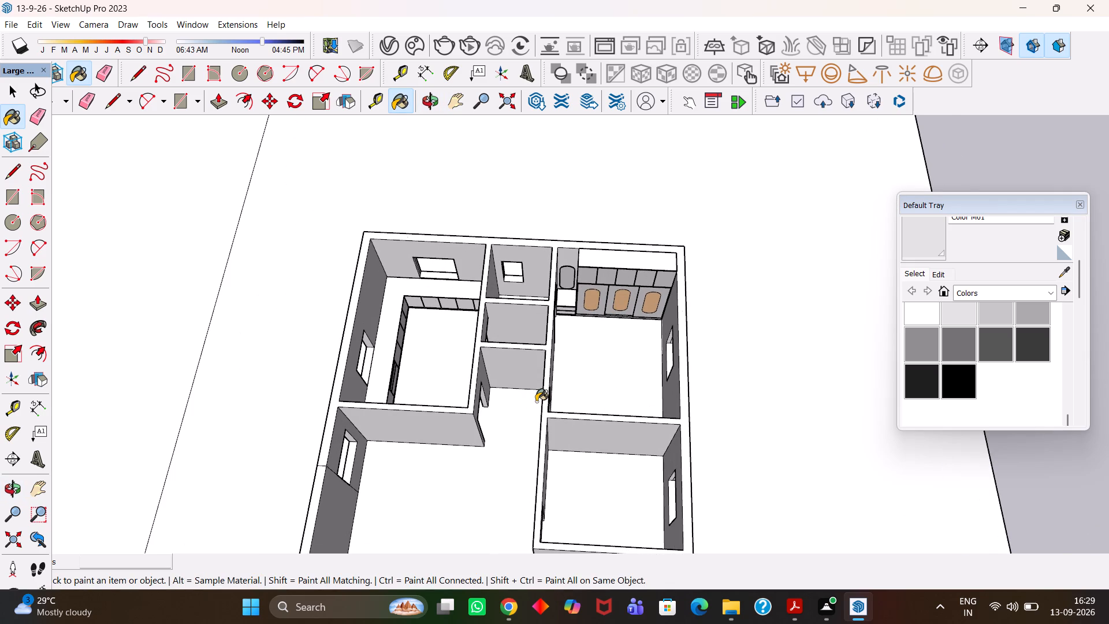
scroll(536, 402, up, 2)
scroll(536, 402, down, 4)
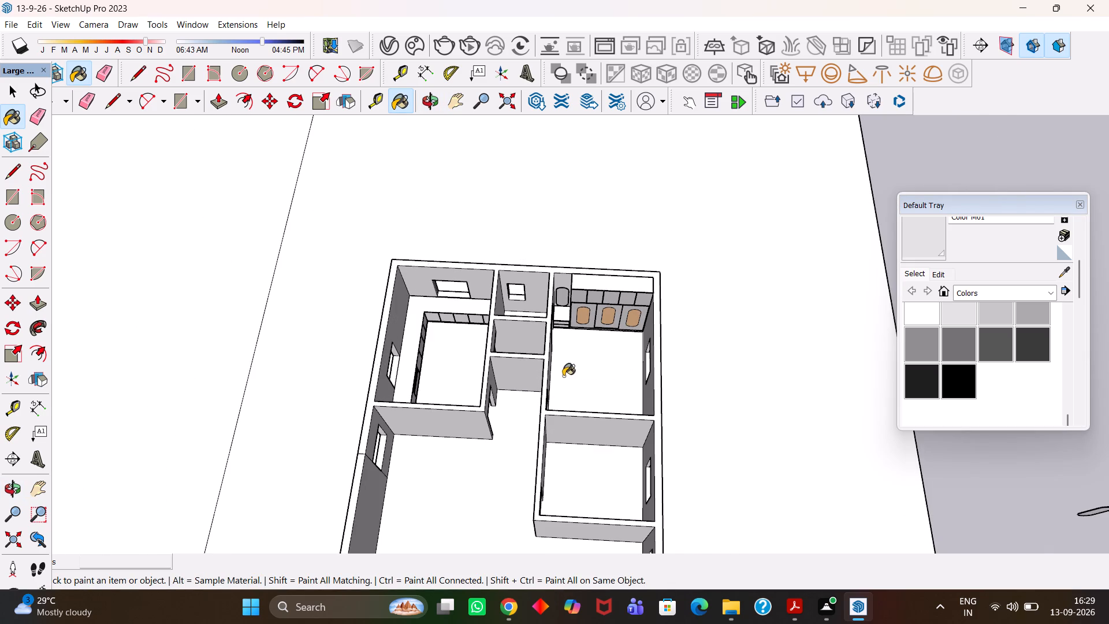
scroll(501, 391, up, 6)
scroll(516, 422, down, 6)
key(h)
middle_drag(510, 450, 524, 462)
scroll(511, 450, up, 4)
key(h)
drag(508, 465, 564, 353)
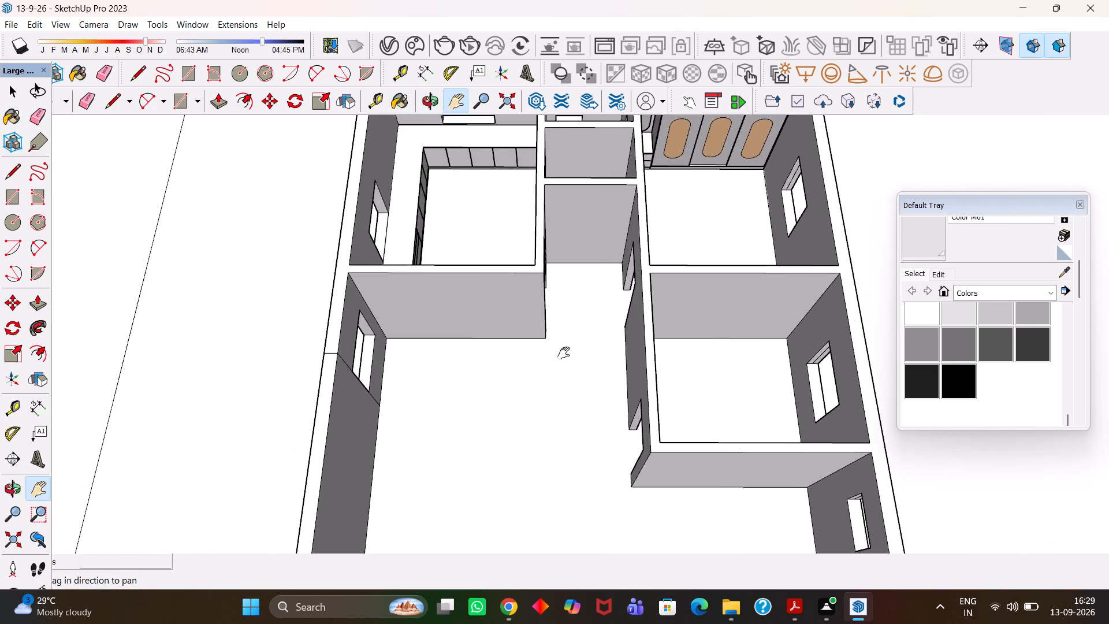
Paint the floor of the whole house plan with the Marble Carrara Gold Floor Tile material and close the materials tray.
scroll(564, 353, down, 5)
middle_drag(556, 354, 562, 403)
middle_click(547, 400)
scroll(546, 401, down, 3)
drag(557, 410, 540, 356)
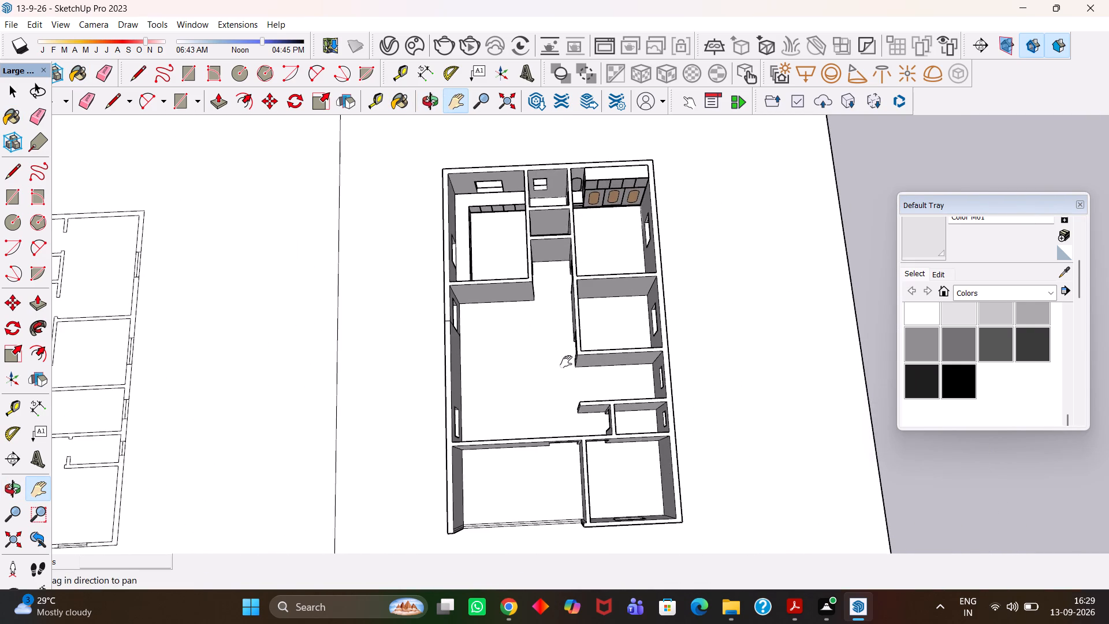
middle_drag(566, 362, 556, 377)
scroll(556, 377, up, 2)
middle_click(556, 377)
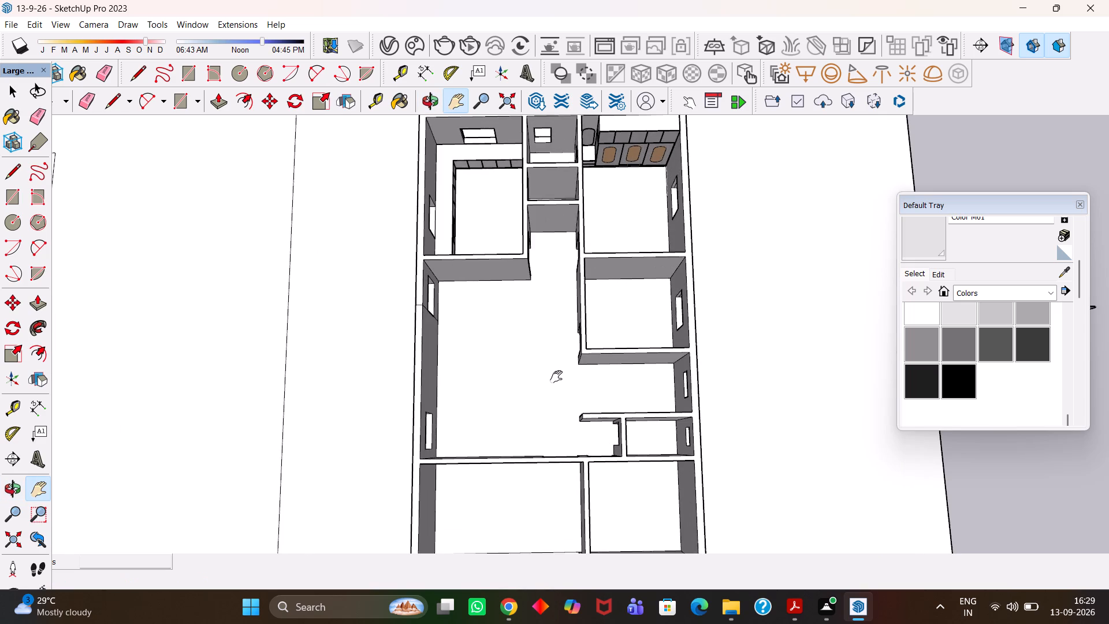
scroll(556, 377, down, 1)
drag(552, 382, 542, 379)
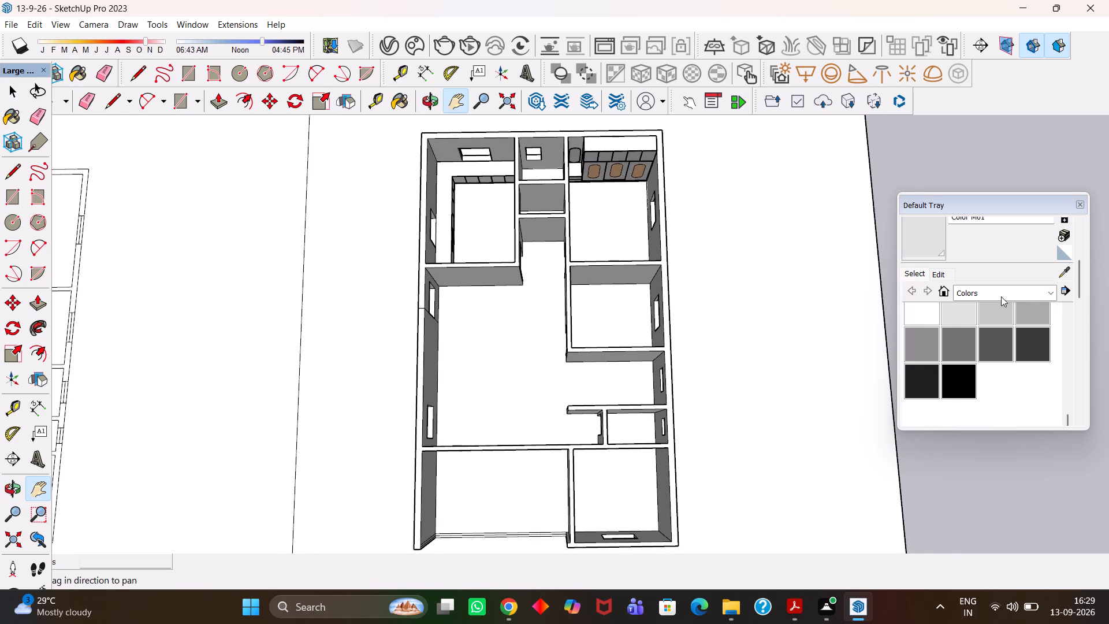
click(1001, 296)
scroll(981, 421, down, 3)
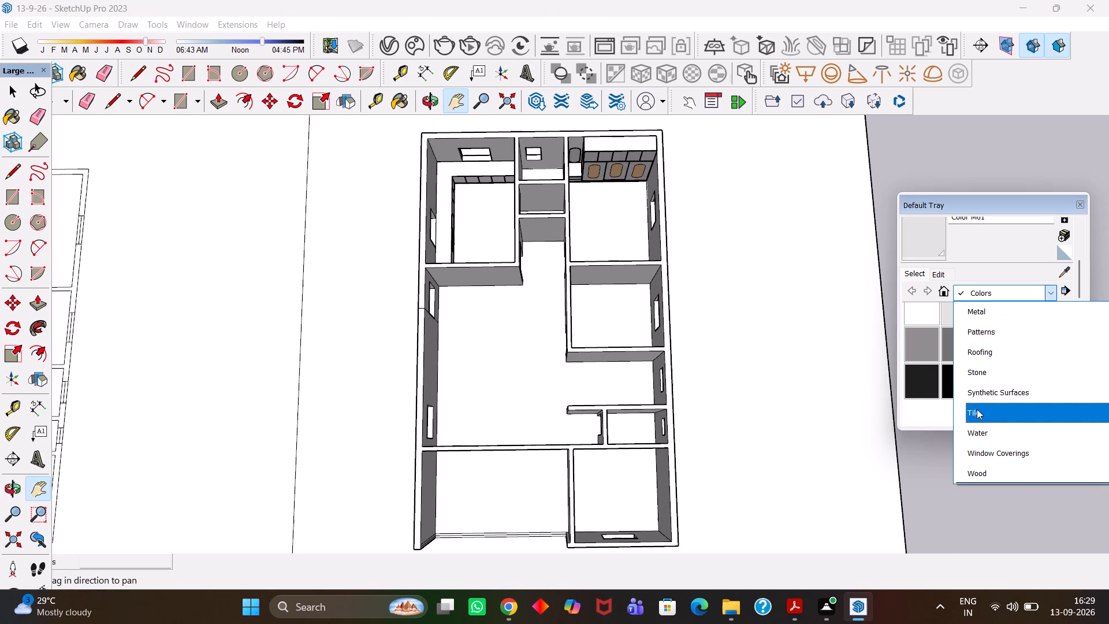
click(981, 411)
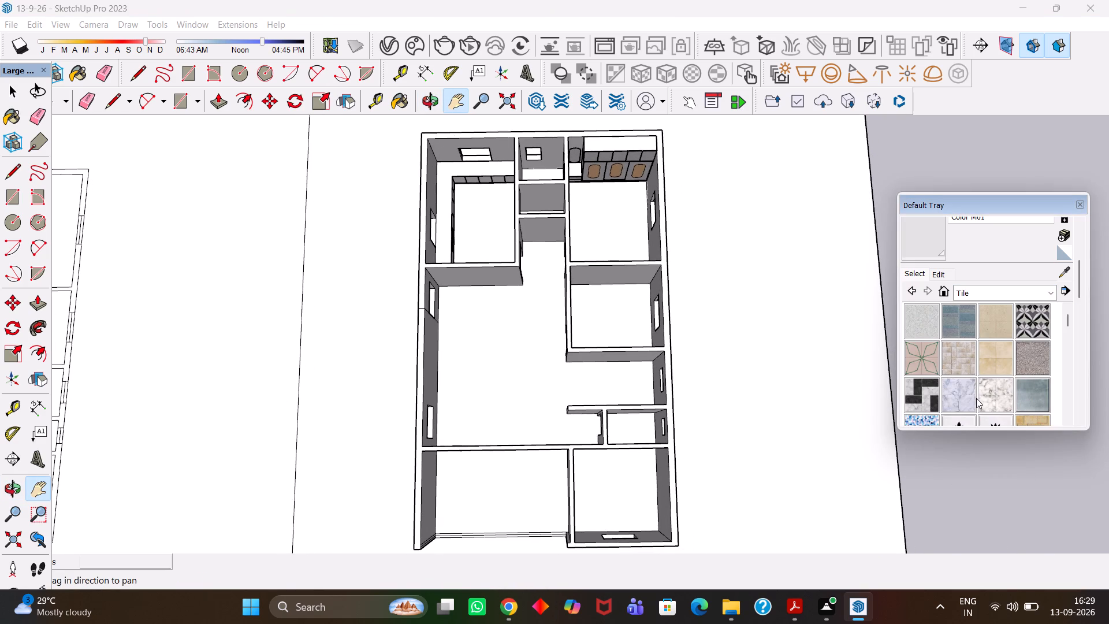
click(1006, 393)
click(498, 382)
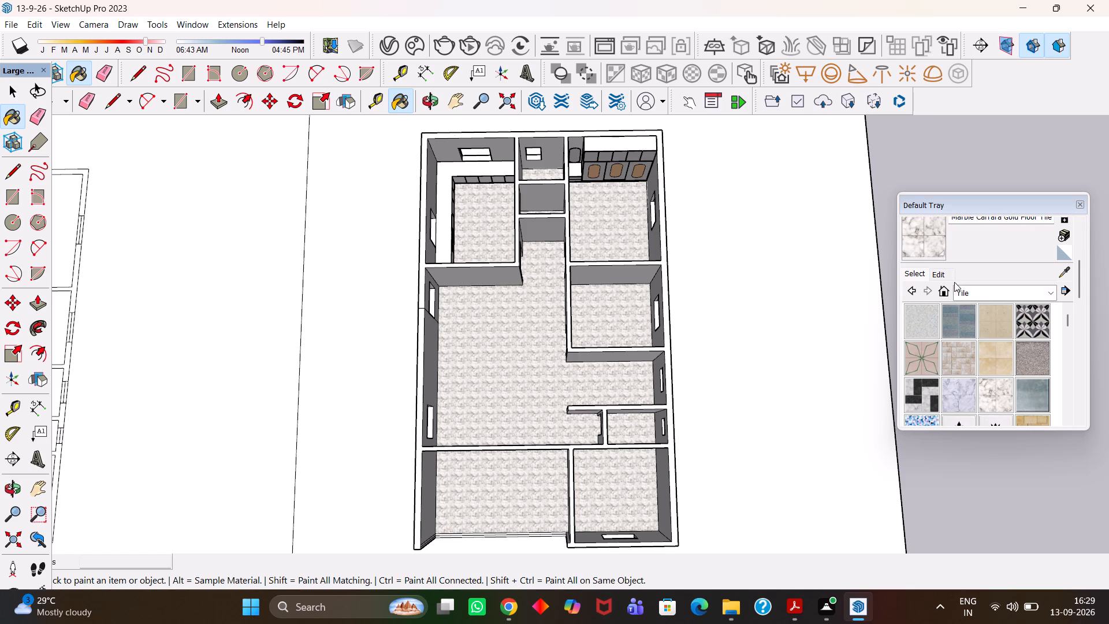
scroll(959, 279, down, 2)
scroll(646, 354, down, 6)
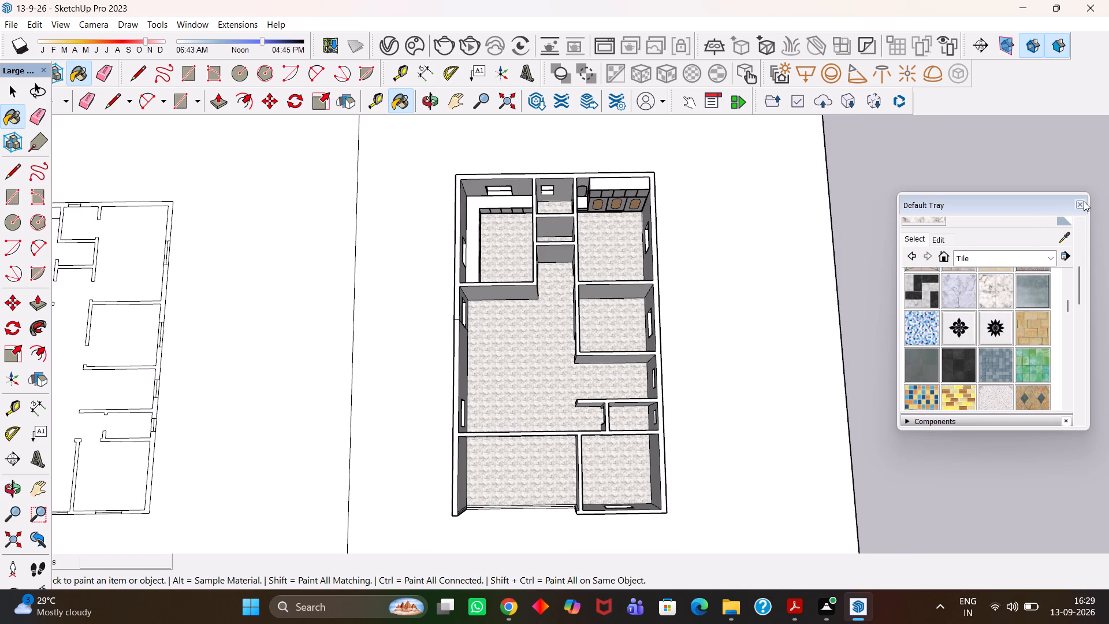
click(1084, 201)
Save the model with the tiled floor.
scroll(568, 379, down, 4)
middle_drag(577, 418, 565, 356)
scroll(565, 356, up, 6)
key(h)
middle_drag(541, 396, 581, 372)
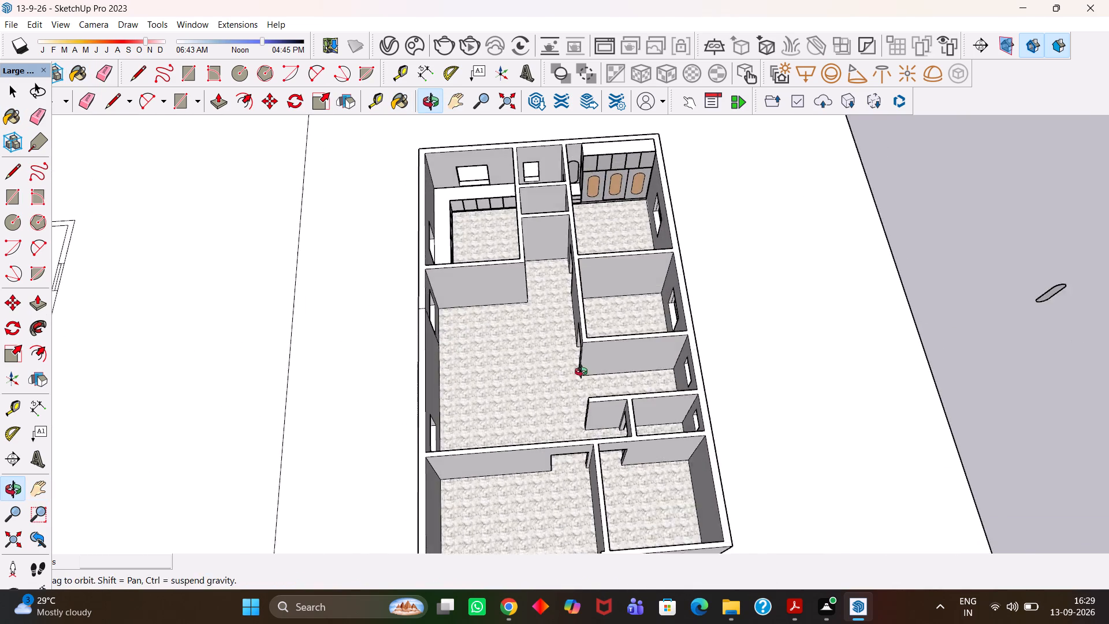
middle_drag(581, 372, 578, 346)
scroll(568, 341, up, 1)
key(ctrl+s)
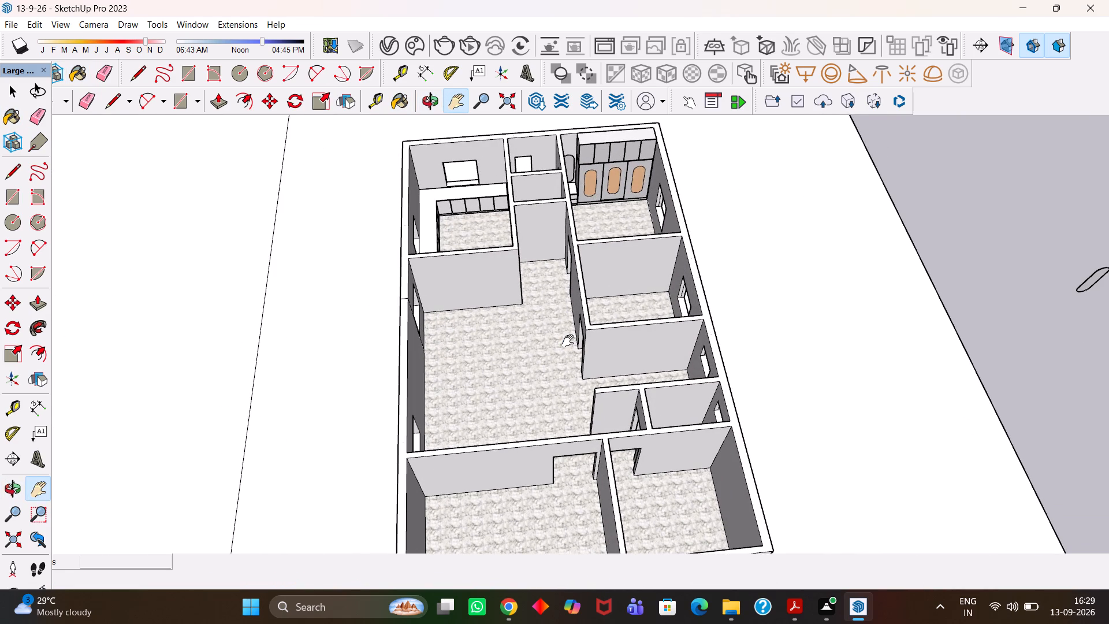
Examine the tiled floor through the rooms from the front of the house and from above.
scroll(567, 339, down, 11)
scroll(560, 440, up, 8)
middle_drag(560, 440, 519, 423)
middle_drag(516, 433, 535, 191)
scroll(535, 191, up, 4)
scroll(520, 242, down, 4)
middle_drag(520, 242, 525, 398)
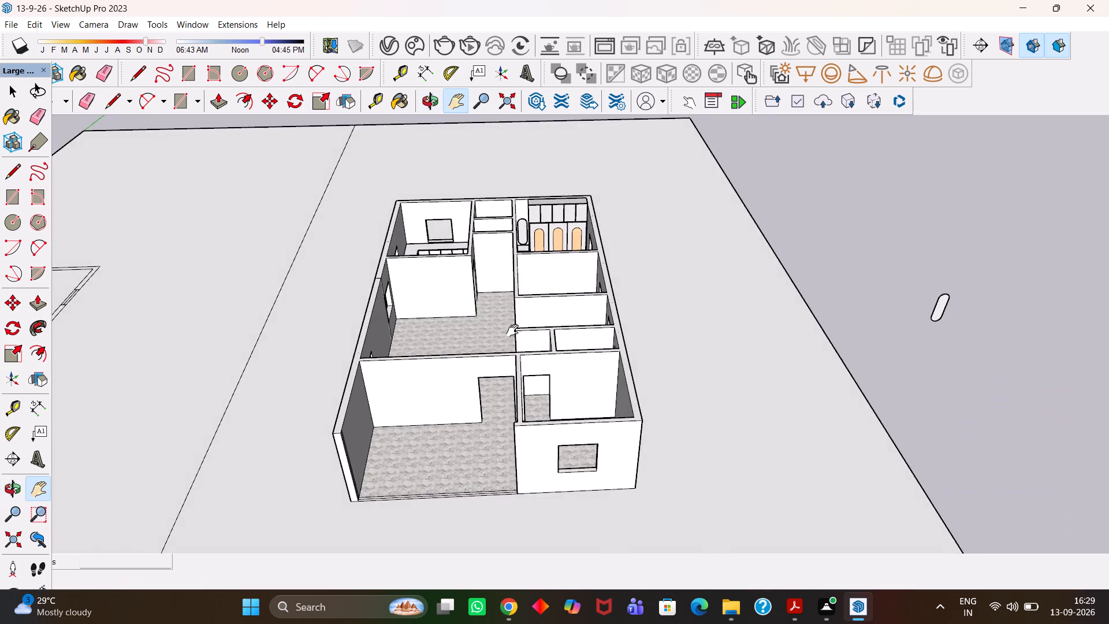
scroll(515, 298, up, 4)
scroll(518, 287, down, 3)
middle_drag(523, 258, 529, 398)
scroll(529, 398, up, 3)
scroll(529, 398, down, 4)
Orbit around the house to examine the tiled rooms, door openings and wardrobe from the side and from the front.
middle_drag(475, 403, 660, 385)
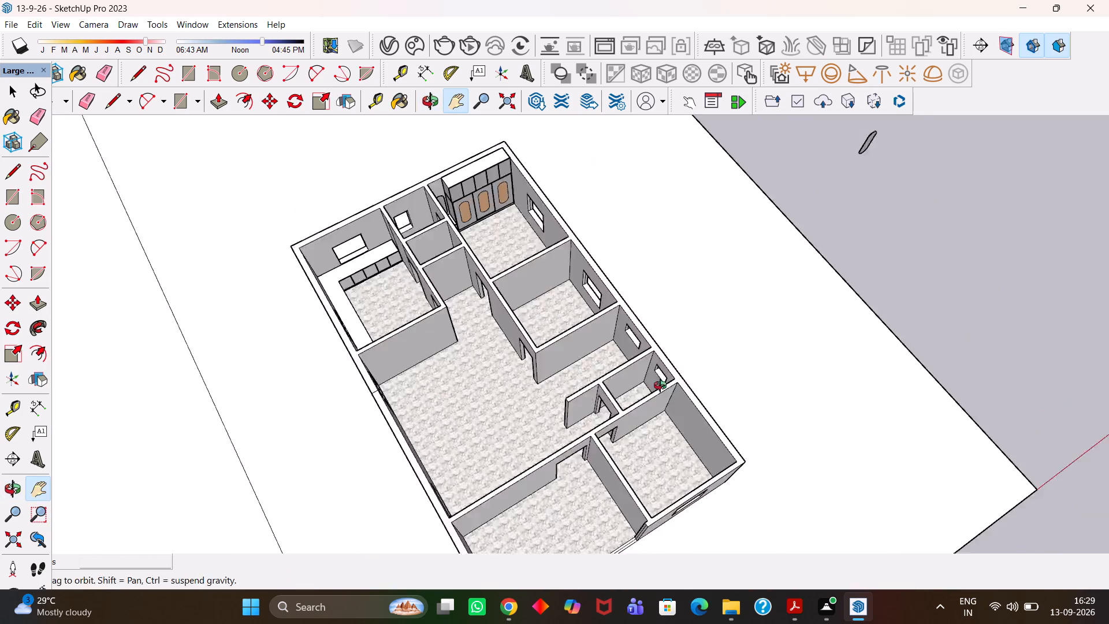
middle_drag(660, 385, 669, 381)
middle_drag(549, 353, 825, 376)
scroll(825, 376, up, 5)
scroll(519, 311, down, 4)
middle_drag(593, 384, 382, 373)
scroll(411, 374, up, 2)
middle_drag(541, 370, 441, 348)
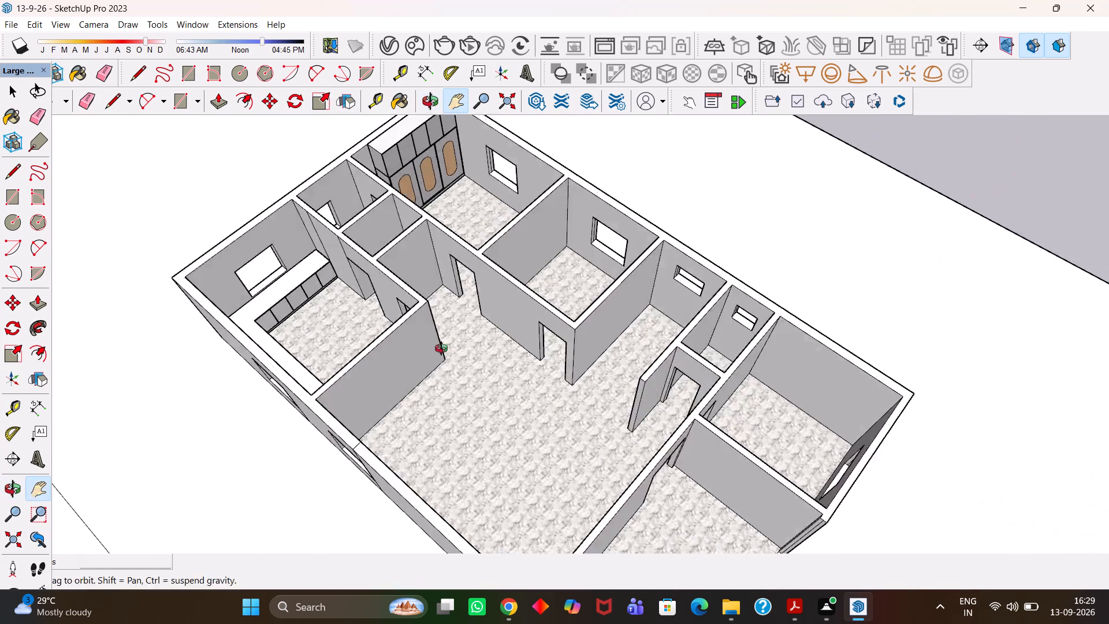
middle_drag(441, 348, 373, 338)
middle_drag(619, 381, 446, 381)
scroll(446, 381, down, 7)
drag(456, 350, 568, 348)
middle_drag(586, 350, 594, 353)
scroll(586, 350, up, 2)
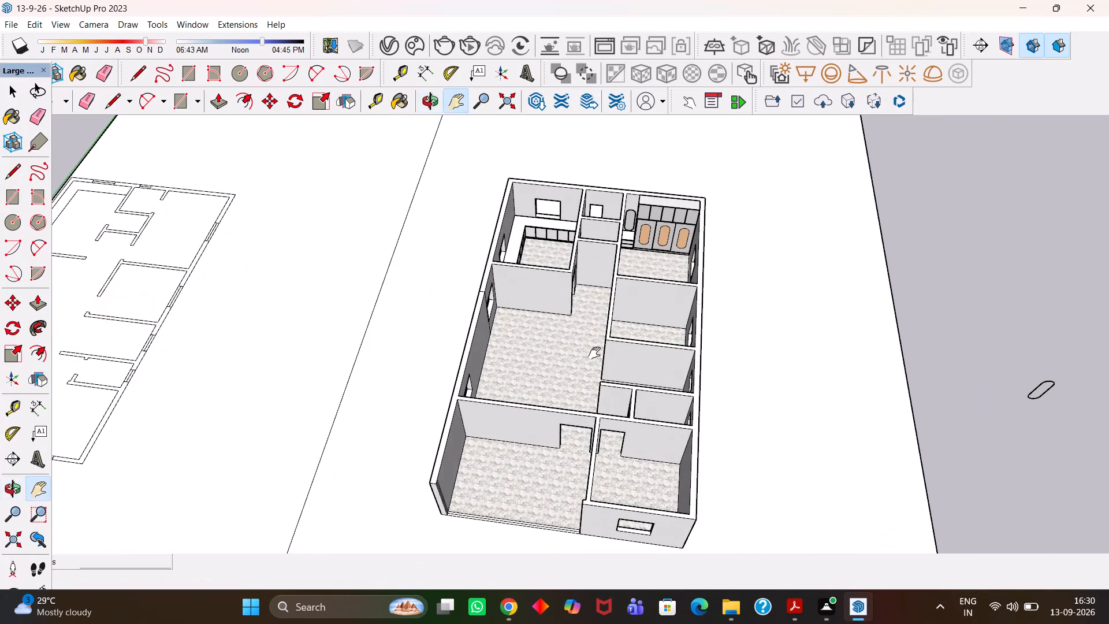
Save the model again.
key(ctrl+s)
Look over the tiled plan from above and inspect the two front rooms with the wide opening and front window.
scroll(590, 351, up, 4)
scroll(590, 351, down, 5)
middle_drag(585, 356, 603, 362)
scroll(603, 362, up, 4)
scroll(603, 362, down, 2)
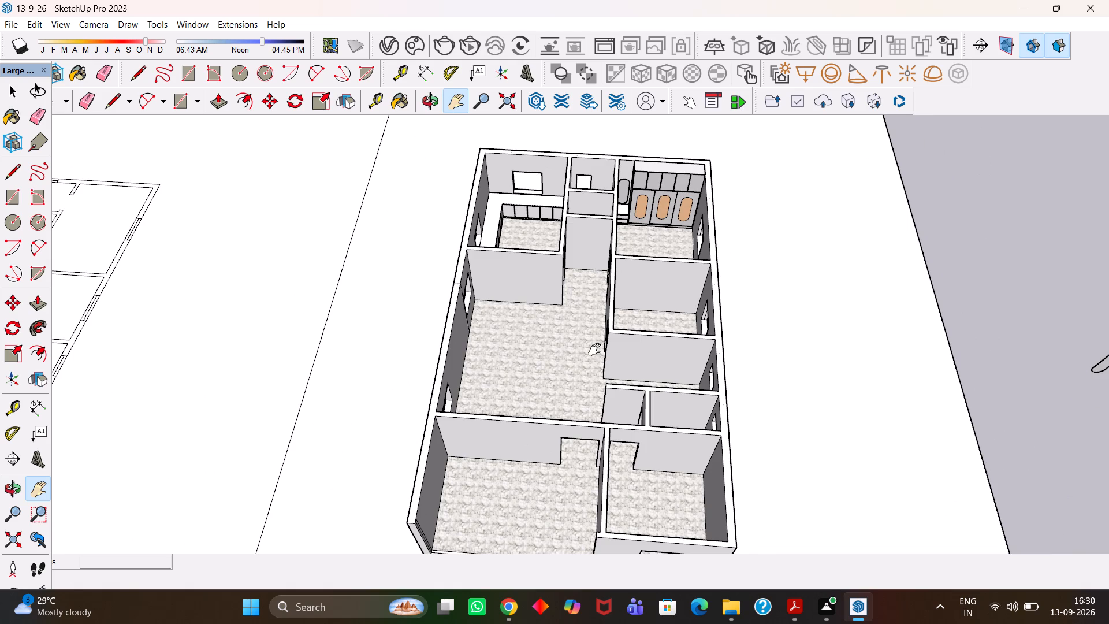
scroll(593, 349, up, 2)
scroll(595, 349, down, 5)
middle_drag(586, 347, 620, 406)
scroll(630, 406, up, 3)
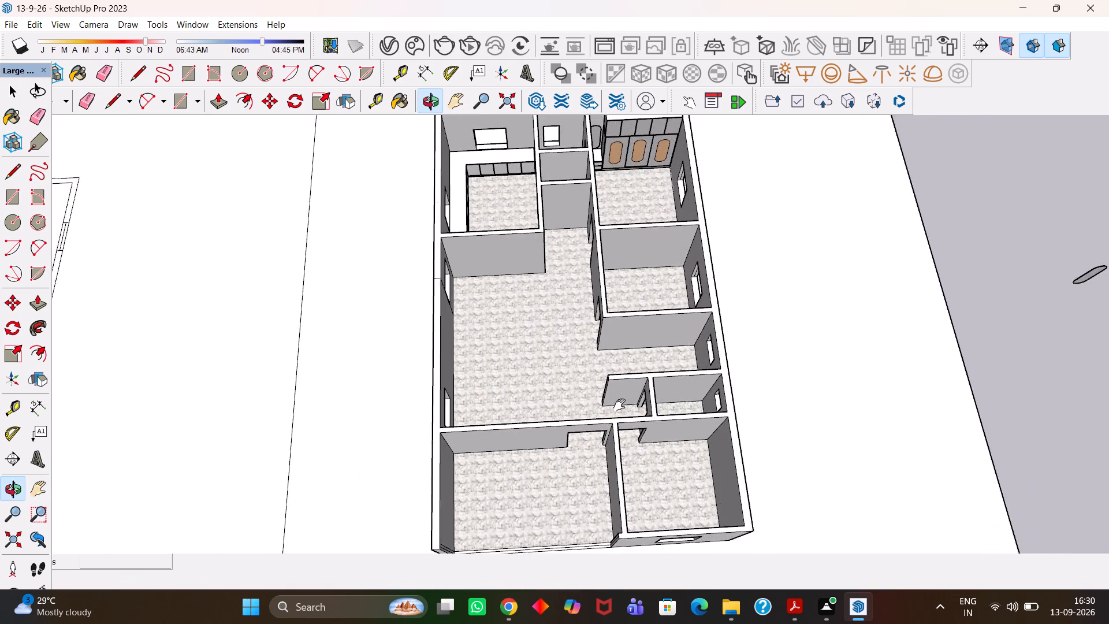
scroll(619, 405, up, 5)
scroll(586, 404, down, 5)
drag(538, 442, 538, 336)
scroll(535, 348, down, 4)
scroll(542, 436, up, 3)
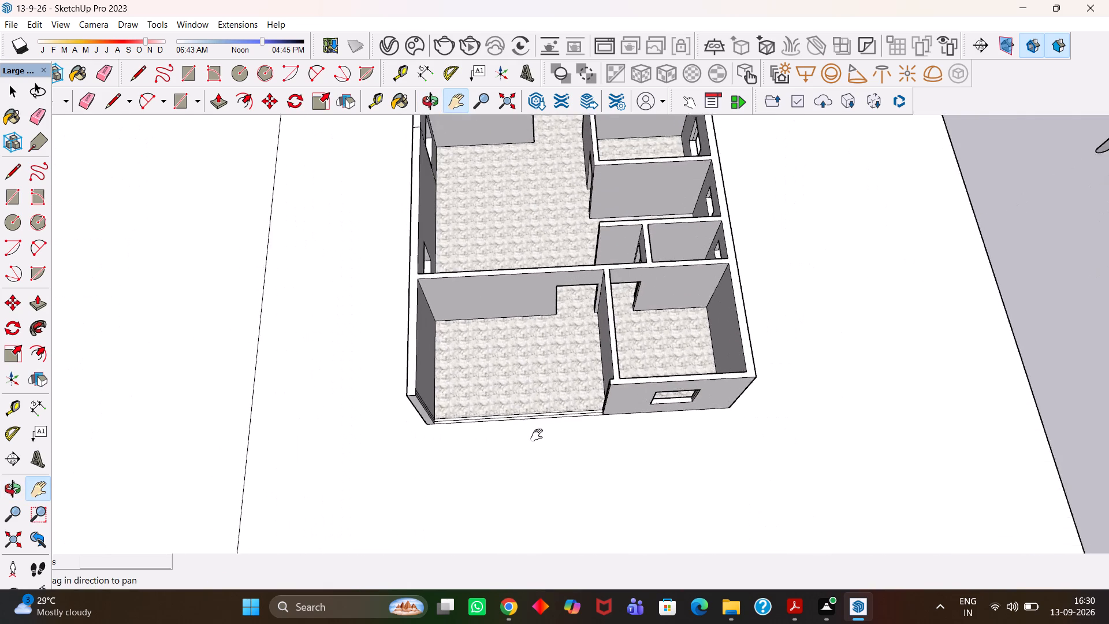
scroll(537, 435, up, 4)
middle_drag(537, 435, 522, 382)
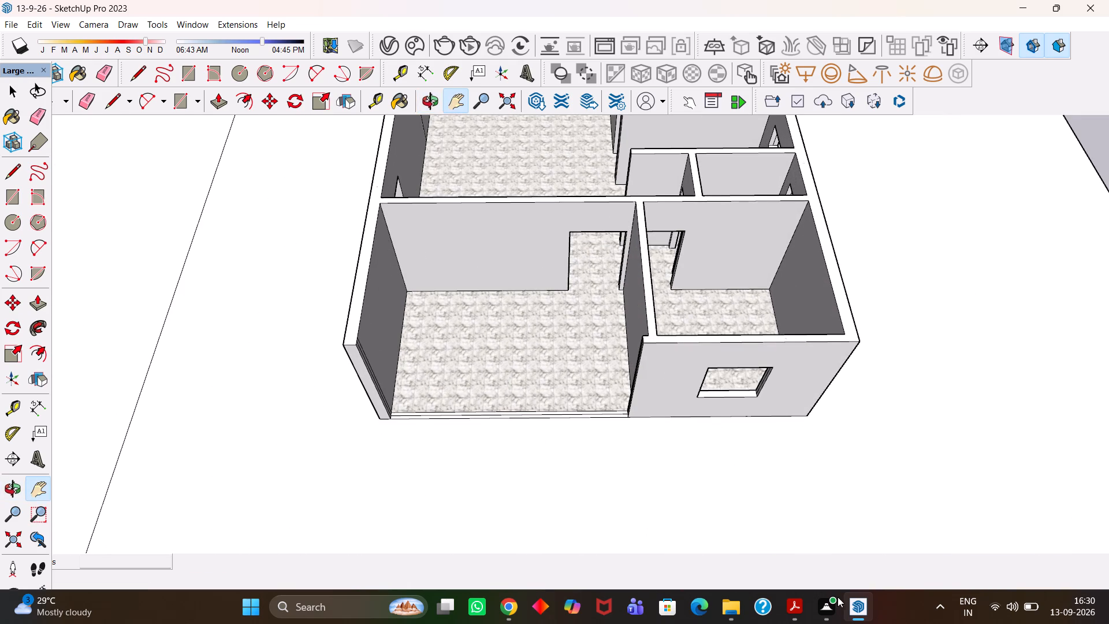